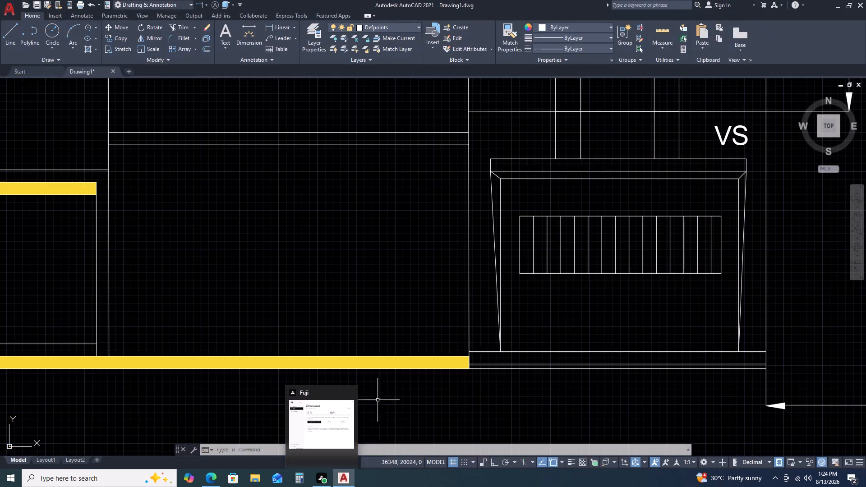
# Erase the short white line along the top edge of the concrete block at the elevation's upper right corner.
pyautogui.scroll(-2, 622, 270)
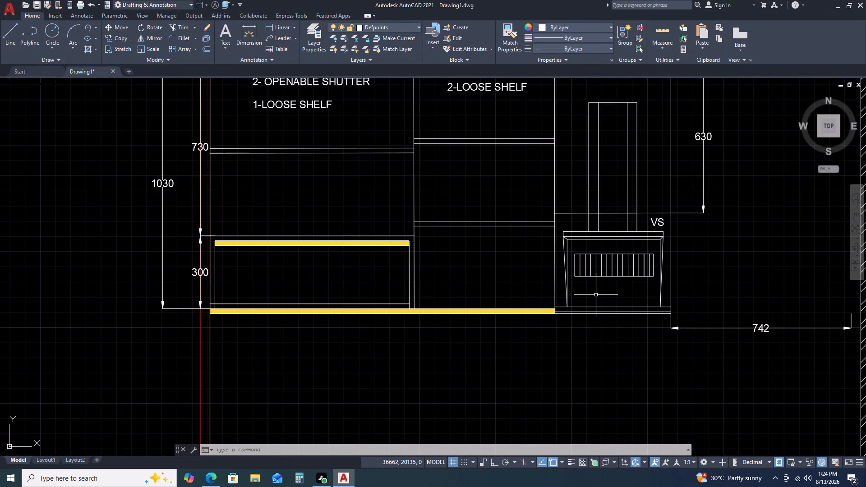
pyautogui.scroll(-3, 552, 285)
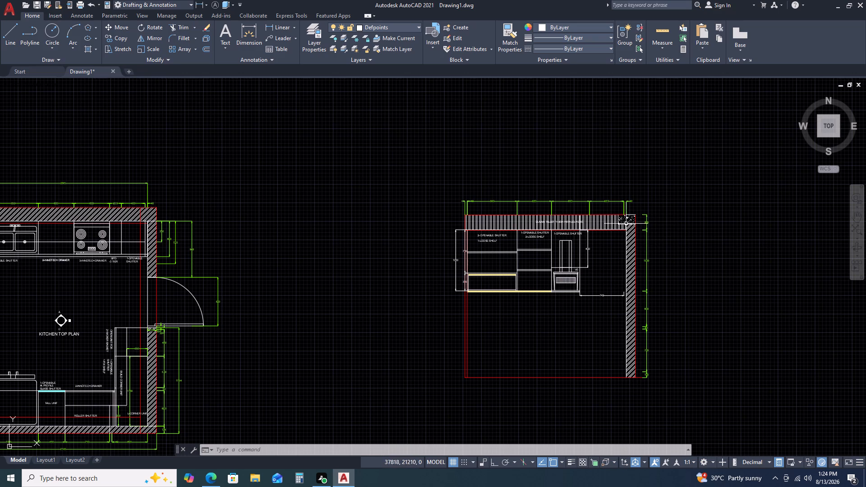
pyautogui.scroll(5, 626, 221)
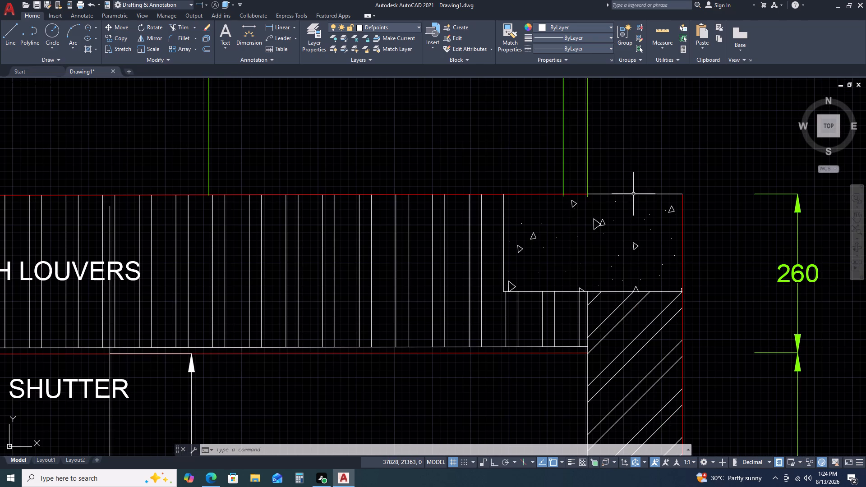
pyautogui.click(633, 193)
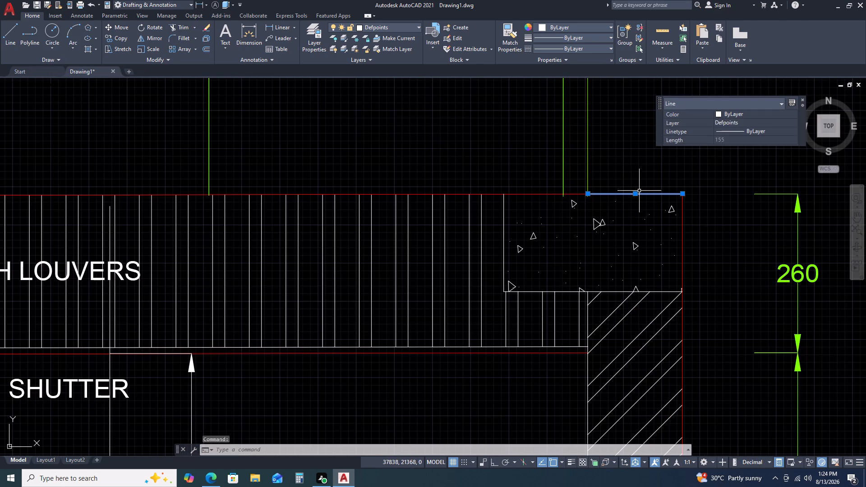
pyautogui.press('Escape')
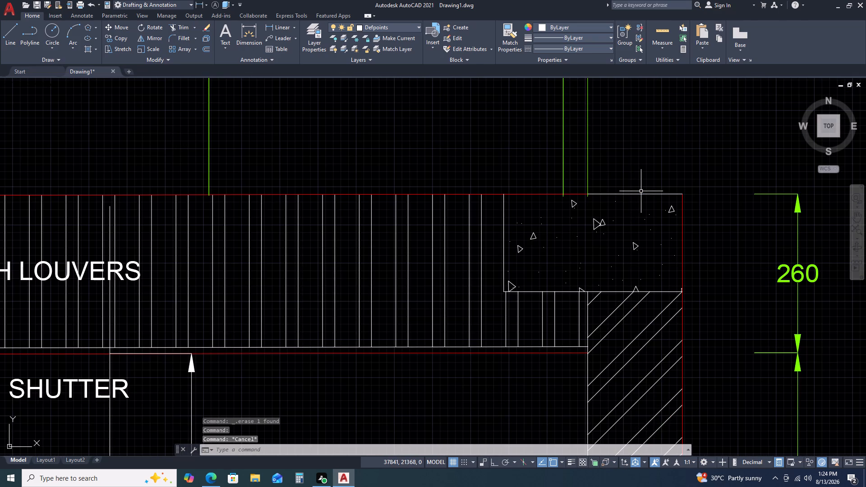
pyautogui.click(640, 192)
pyautogui.click(637, 198)
pyautogui.press('Delete')
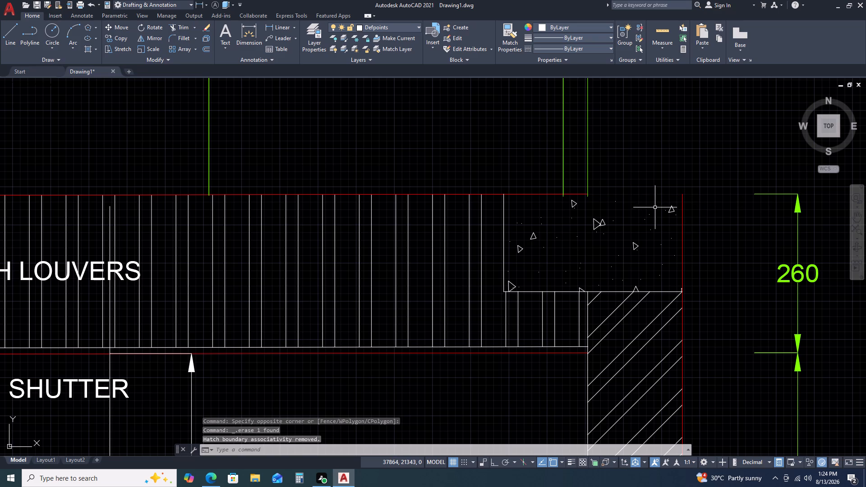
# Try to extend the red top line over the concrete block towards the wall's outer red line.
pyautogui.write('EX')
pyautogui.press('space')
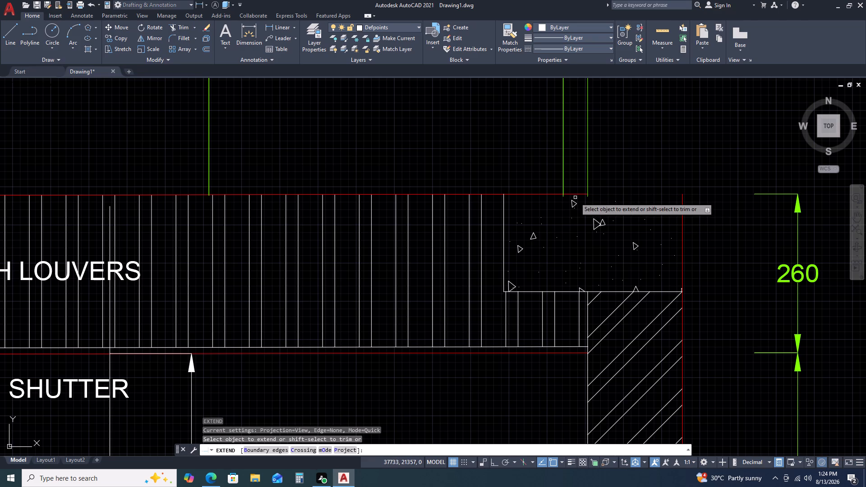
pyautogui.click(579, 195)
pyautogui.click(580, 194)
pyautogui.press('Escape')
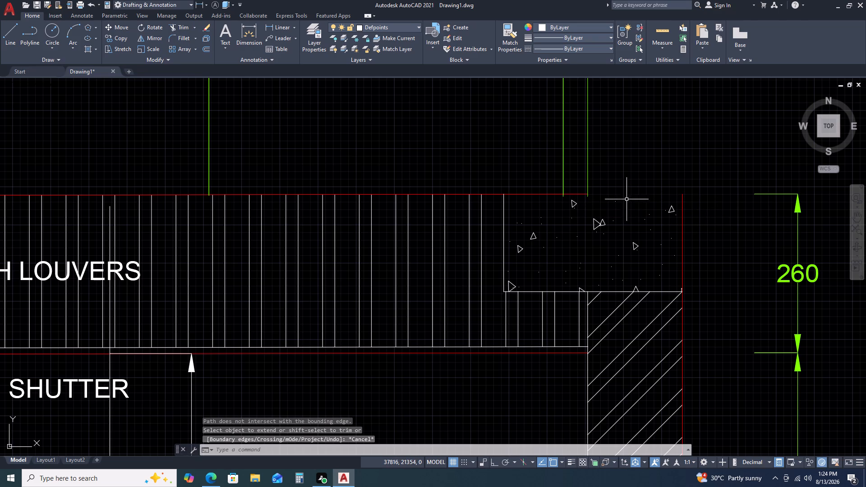
# Fillet the wall's outer red line and the red top line into a square corner above the concrete block.
pyautogui.write('F')
pyautogui.press('space')
pyautogui.click(682, 202)
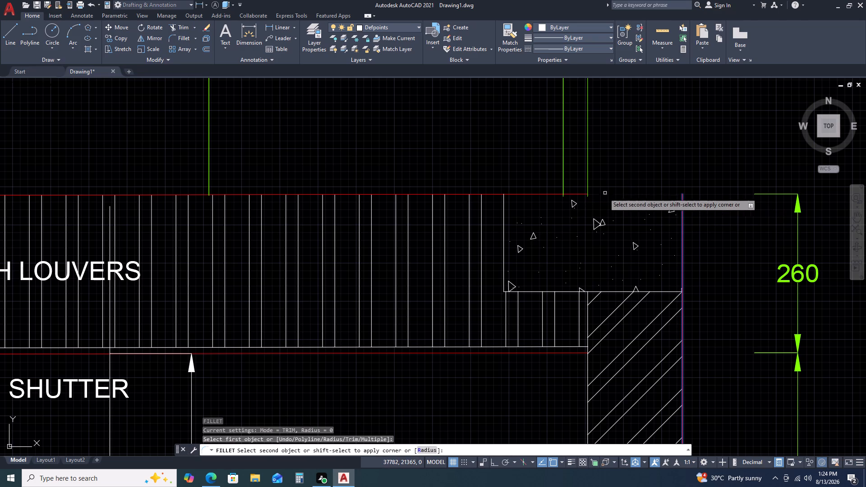
pyautogui.click(582, 193)
pyautogui.press('Escape')
pyautogui.scroll(-3, 656, 184)
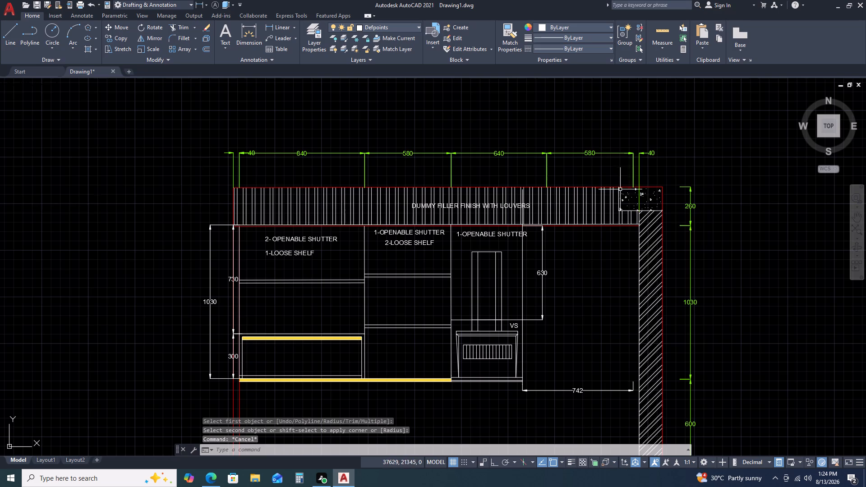
# Stretch the 40 dimension's lower extension point up to the red top line above the concrete block.
pyautogui.scroll(3, 621, 188)
pyautogui.click(686, 198)
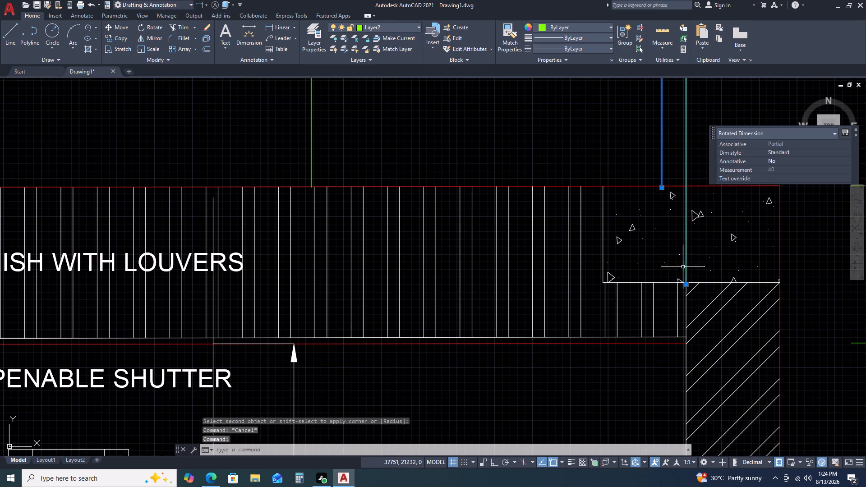
pyautogui.click(687, 284)
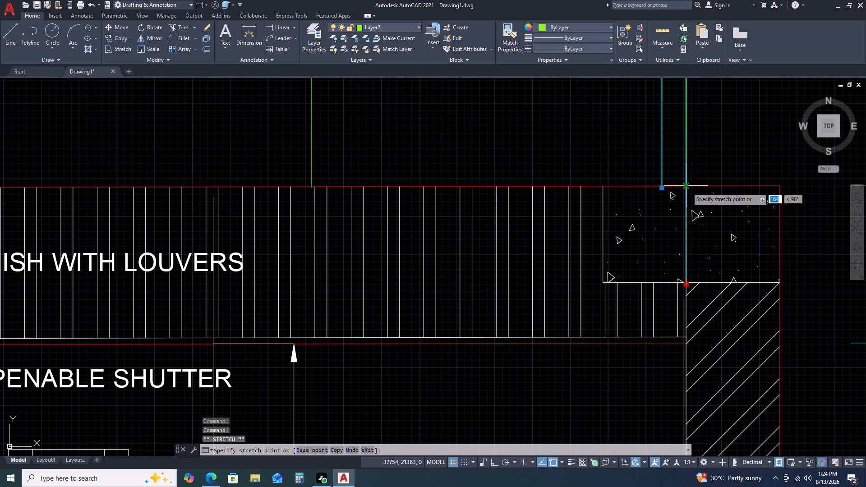
pyautogui.click(687, 188)
pyautogui.press('Escape')
# Examine the horizontal lines across the chimney duct and the open area between the chimney unit and the wall.
pyautogui.scroll(-3, 593, 214)
pyautogui.moveTo(650, 249); pyautogui.dragTo(661, 194, button='middle')
pyautogui.scroll(-1, 654, 192)
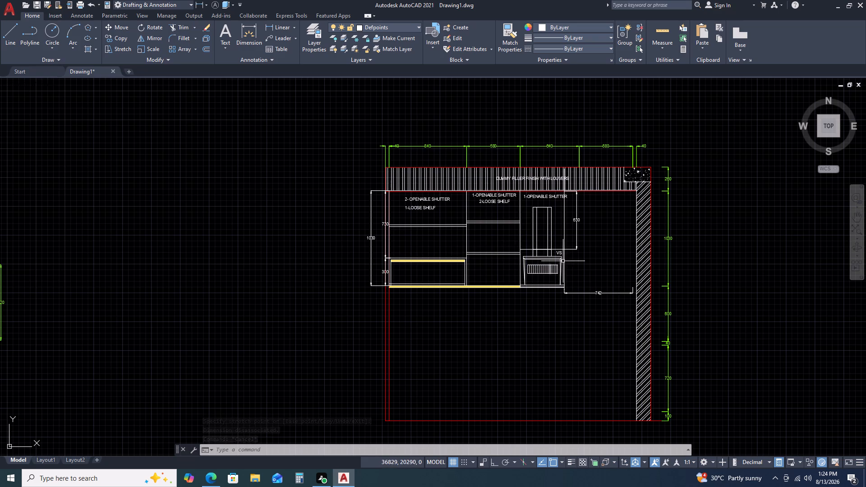
pyautogui.scroll(3, 576, 250)
pyautogui.scroll(1, 437, 248)
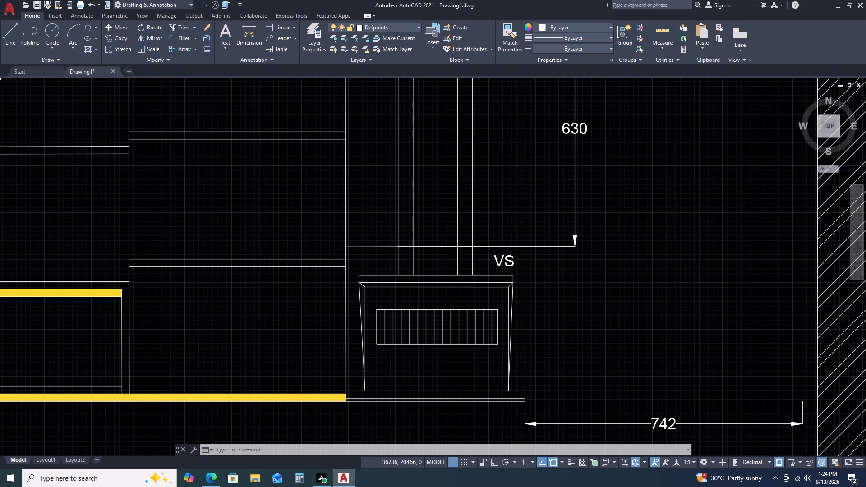
pyautogui.click(437, 248)
pyautogui.click(430, 235)
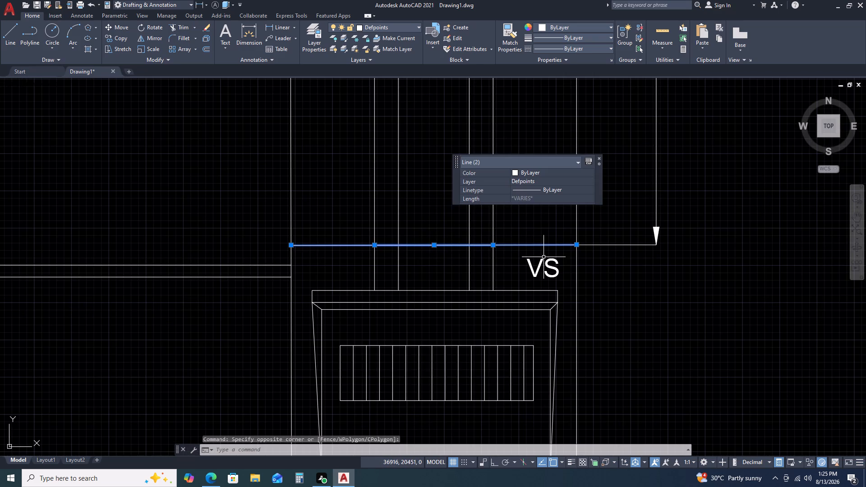
pyautogui.press('Escape')
pyautogui.scroll(-3, 496, 263)
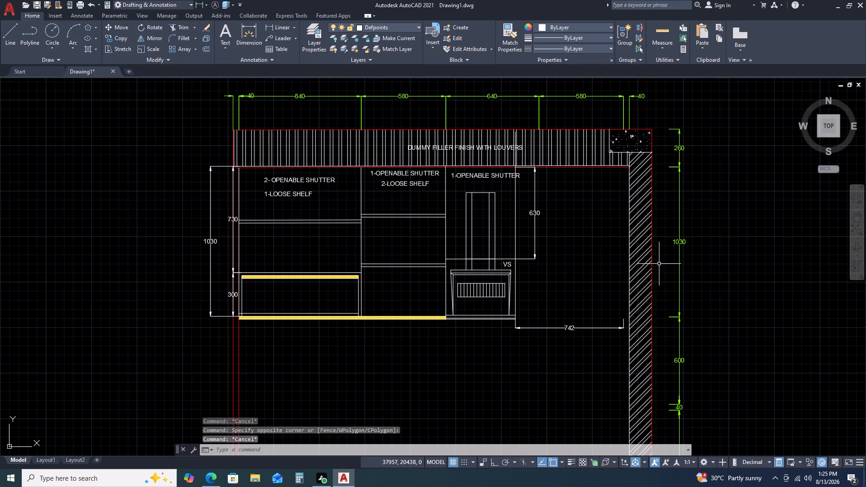
pyautogui.scroll(2, 540, 182)
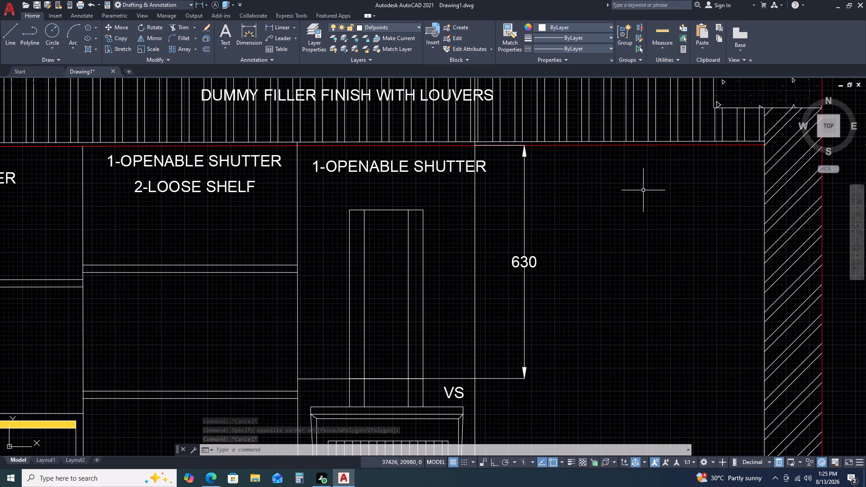
pyautogui.scroll(-1, 650, 194)
pyautogui.scroll(-2, 688, 209)
pyautogui.moveTo(720, 277); pyautogui.dragTo(645, 184, button='middle')
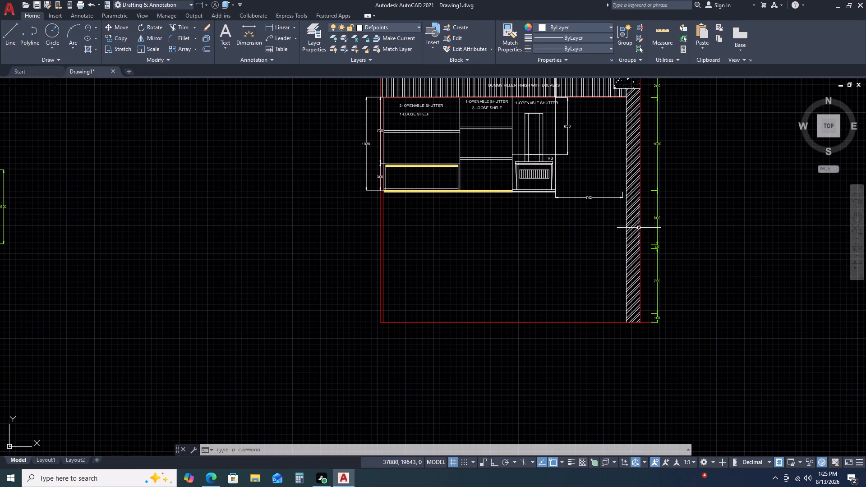
# Delete the 742 horizontal dimension between the chimney unit and the wall.
pyautogui.scroll(1, 602, 189)
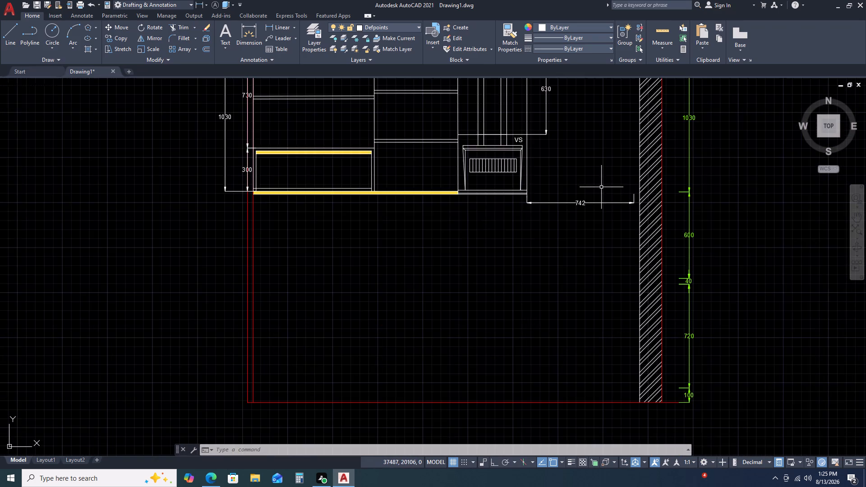
pyautogui.scroll(2, 594, 198)
pyautogui.moveTo(645, 190); pyautogui.dragTo(624, 198)
pyautogui.click(538, 227)
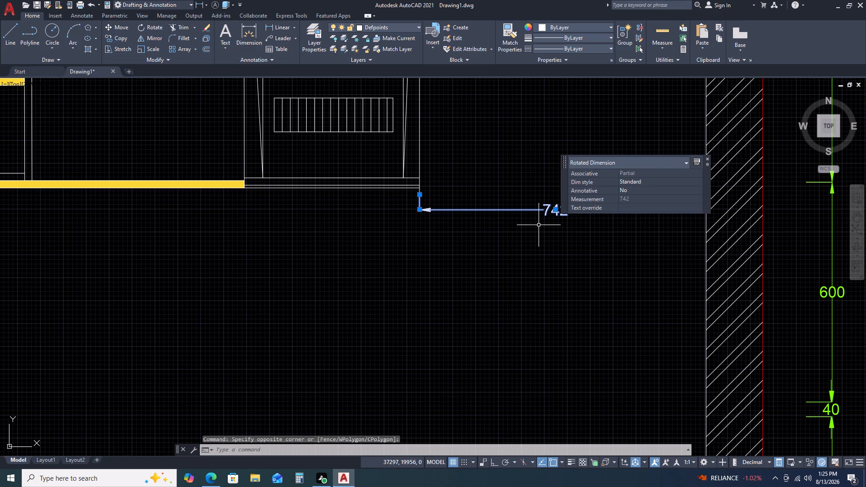
pyautogui.press('Delete')
# Add a 580 horizontal linear dimension from the chimney unit's lower right corner towards the wall, placed below the unit.
pyautogui.scroll(-3, 539, 225)
pyautogui.scroll(3, 515, 218)
pyautogui.moveTo(493, 227); pyautogui.dragTo(454, 287, button='middle')
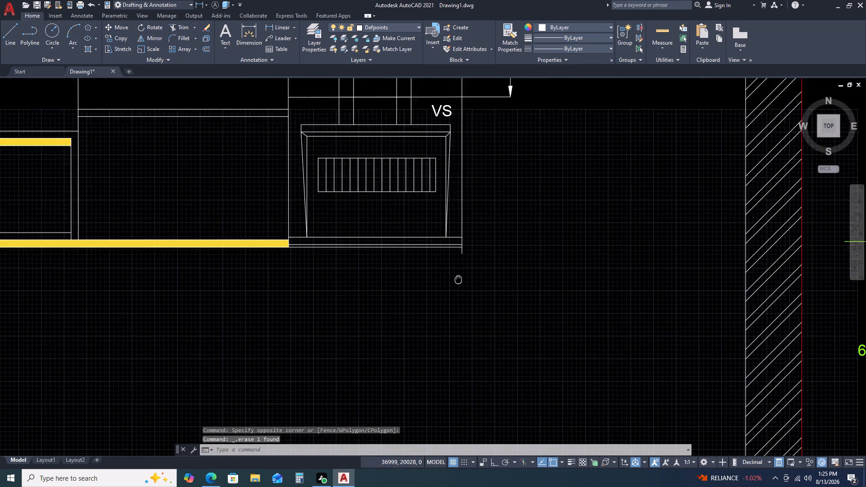
pyautogui.scroll(-1, 458, 291)
pyautogui.scroll(2, 448, 277)
pyautogui.scroll(-1, 455, 276)
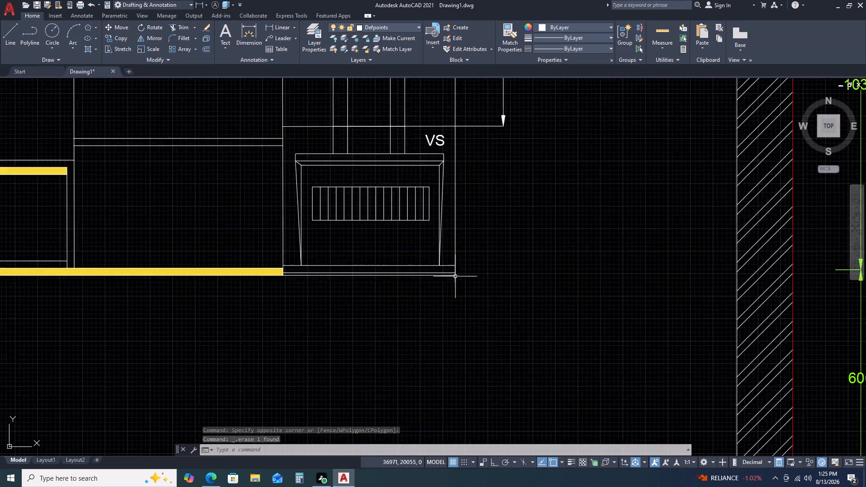
pyautogui.scroll(-2, 455, 276)
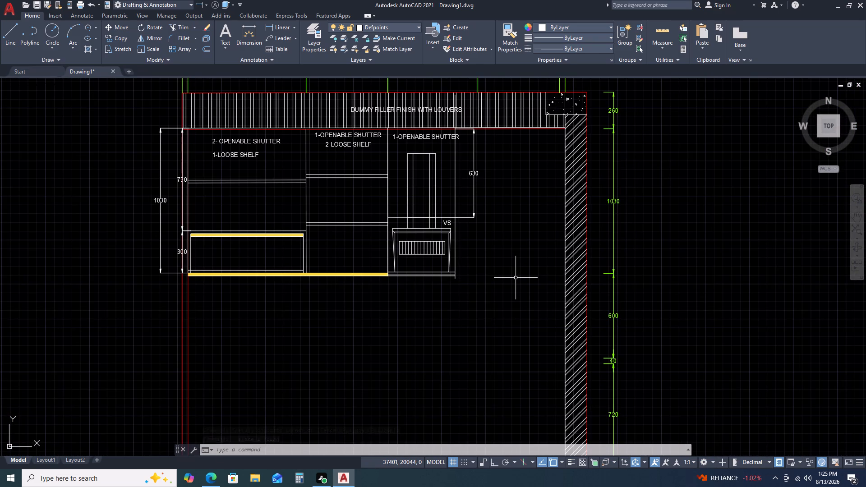
pyautogui.press('d')
pyautogui.press('k')
pyautogui.press('l')
pyautogui.write('I')
pyautogui.press('space')
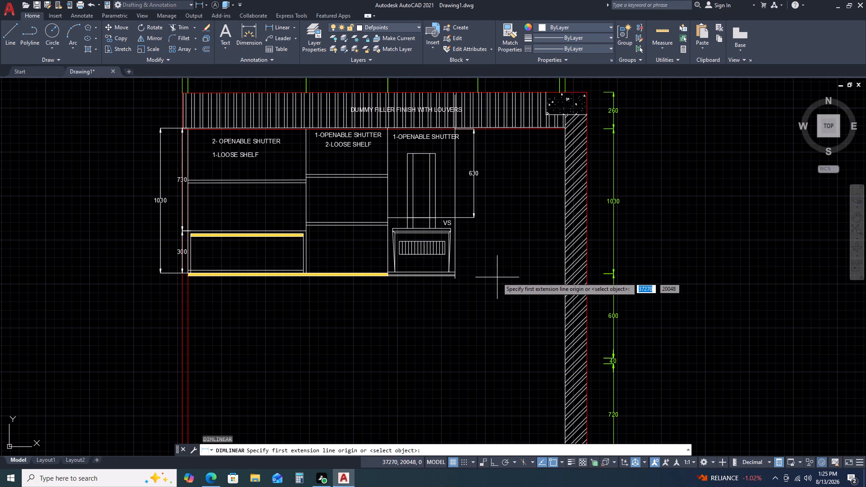
pyautogui.scroll(3, 456, 278)
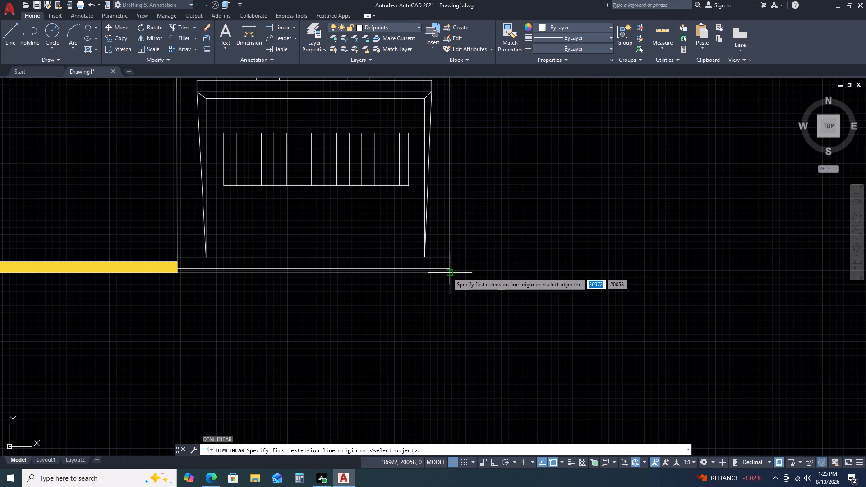
pyautogui.moveTo(447, 272); pyautogui.dragTo(458, 272)
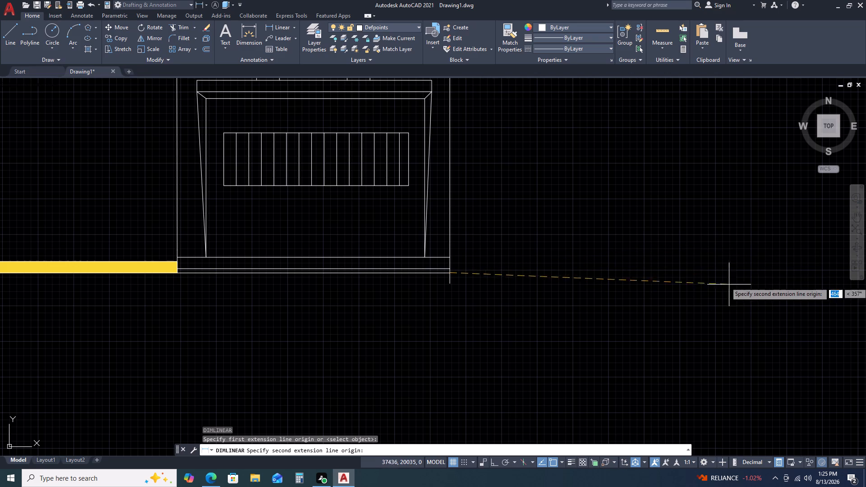
pyautogui.press('F8')
pyautogui.write('580')
pyautogui.press('space')
pyautogui.scroll(-3, 730, 271)
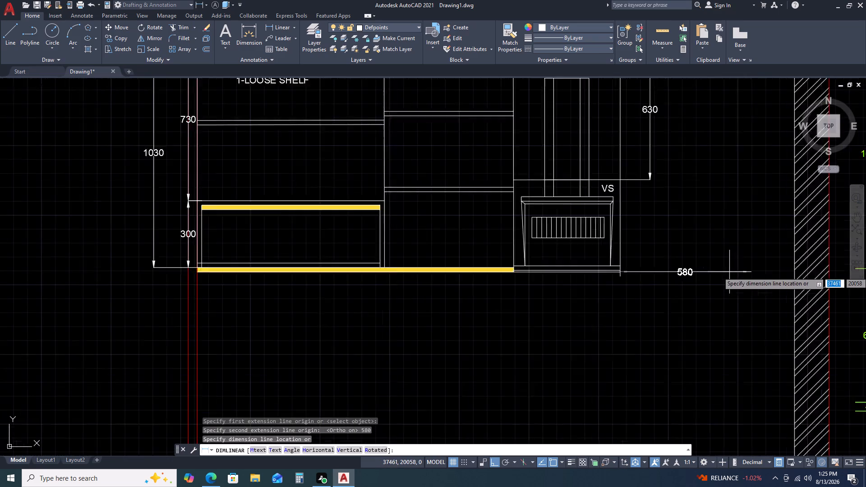
pyautogui.click(725, 289)
# Add a 40 horizontal linear dimension towards the wall from the end of the new 580 dimension.
pyautogui.press('space')
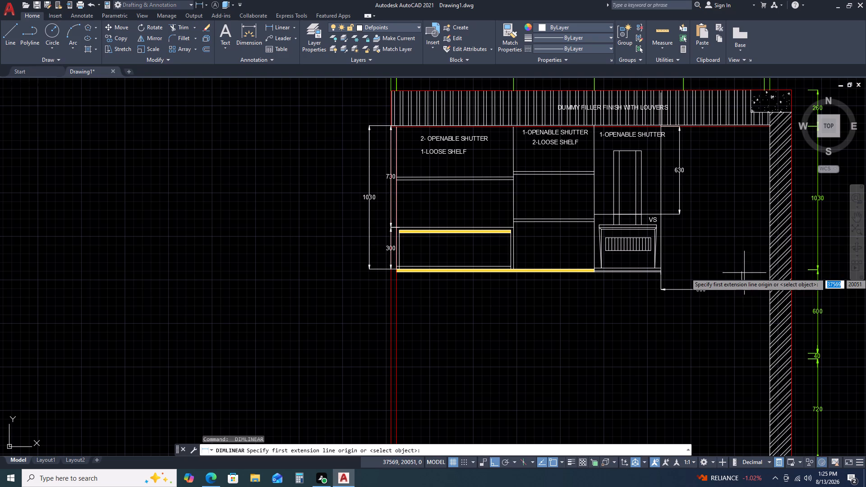
pyautogui.click(742, 272)
pyautogui.scroll(2, 770, 273)
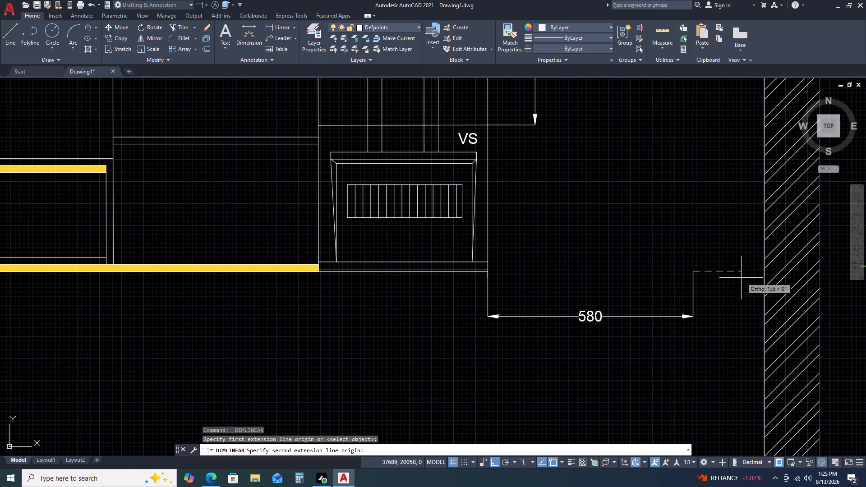
pyautogui.scroll(-2, 738, 279)
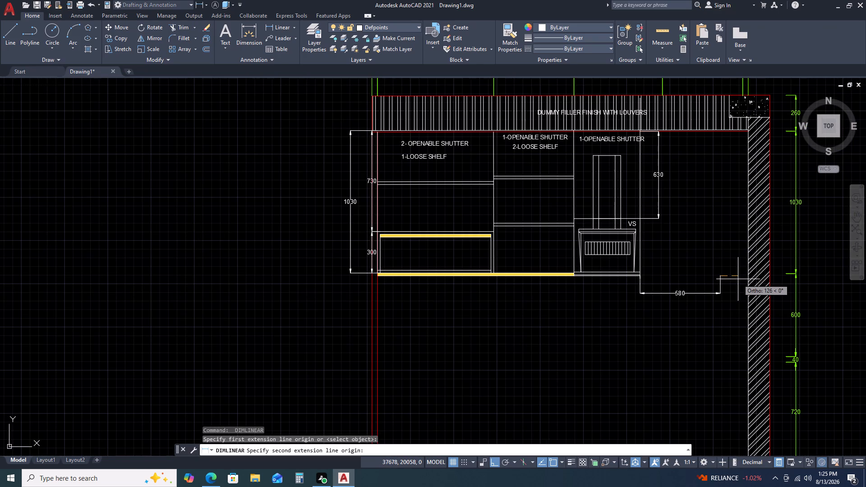
pyautogui.write('40')
pyautogui.press('space')
pyautogui.scroll(-1, 736, 281)
pyautogui.scroll(2, 735, 282)
pyautogui.click(730, 296)
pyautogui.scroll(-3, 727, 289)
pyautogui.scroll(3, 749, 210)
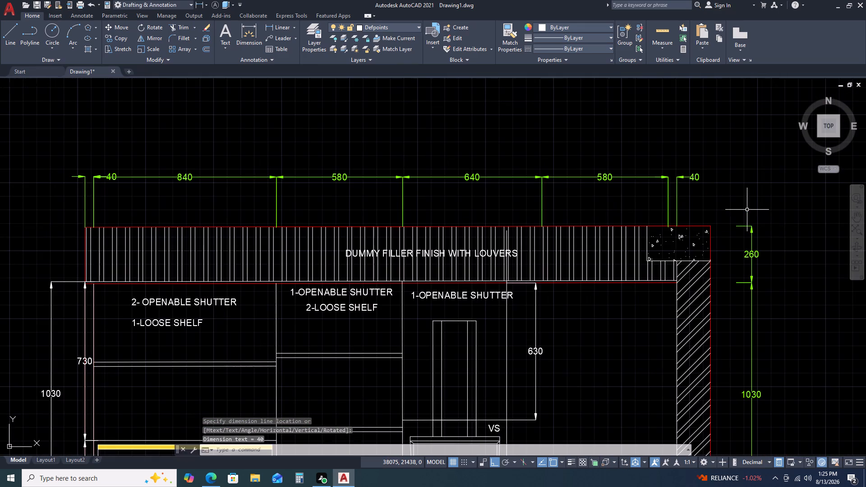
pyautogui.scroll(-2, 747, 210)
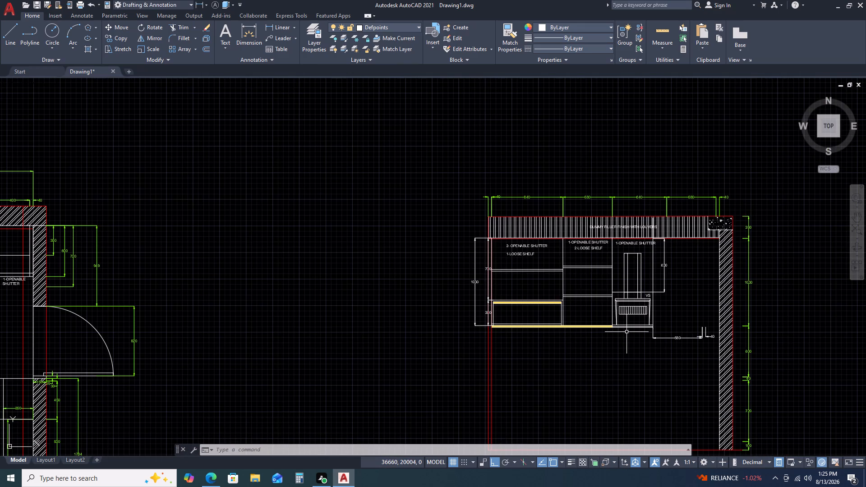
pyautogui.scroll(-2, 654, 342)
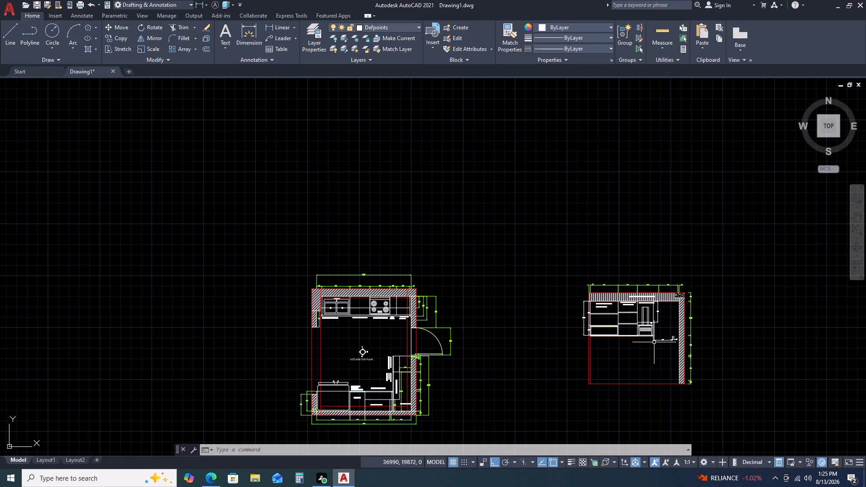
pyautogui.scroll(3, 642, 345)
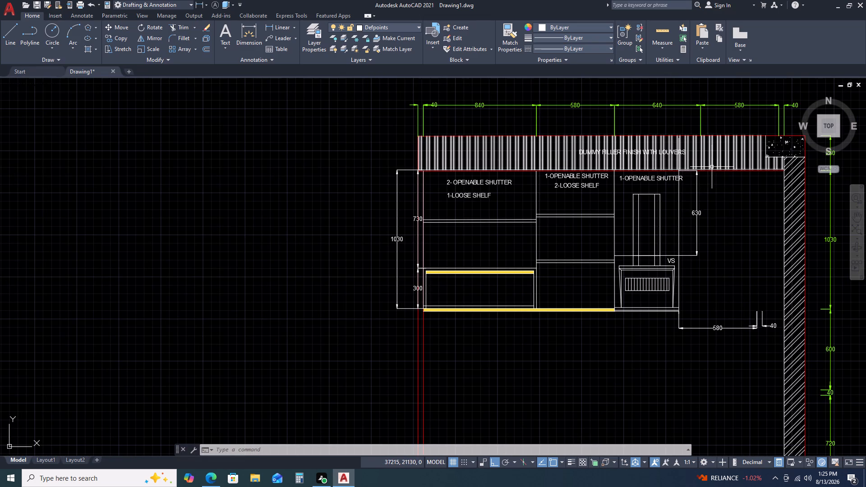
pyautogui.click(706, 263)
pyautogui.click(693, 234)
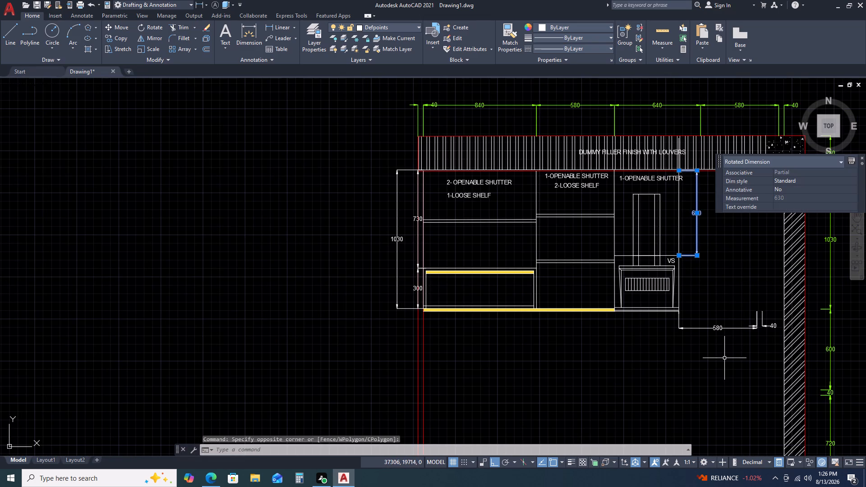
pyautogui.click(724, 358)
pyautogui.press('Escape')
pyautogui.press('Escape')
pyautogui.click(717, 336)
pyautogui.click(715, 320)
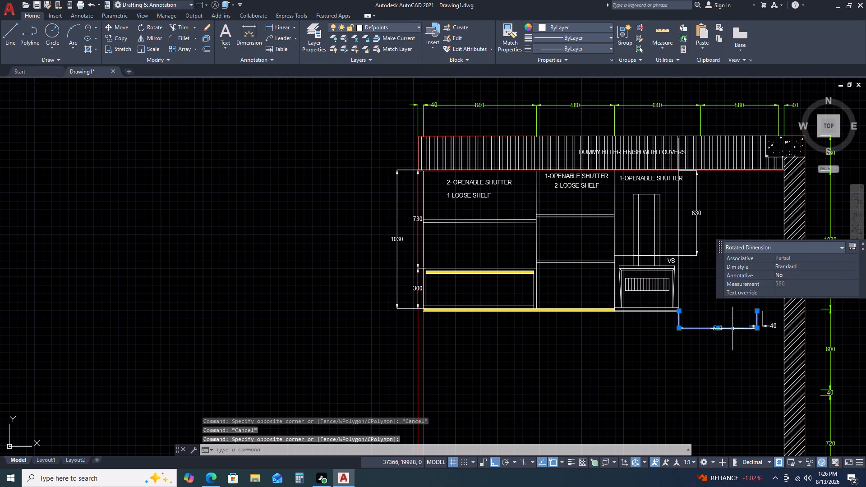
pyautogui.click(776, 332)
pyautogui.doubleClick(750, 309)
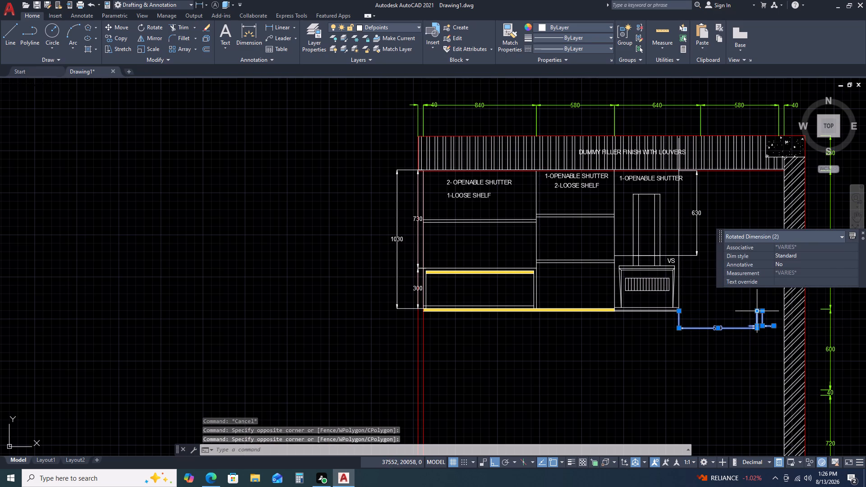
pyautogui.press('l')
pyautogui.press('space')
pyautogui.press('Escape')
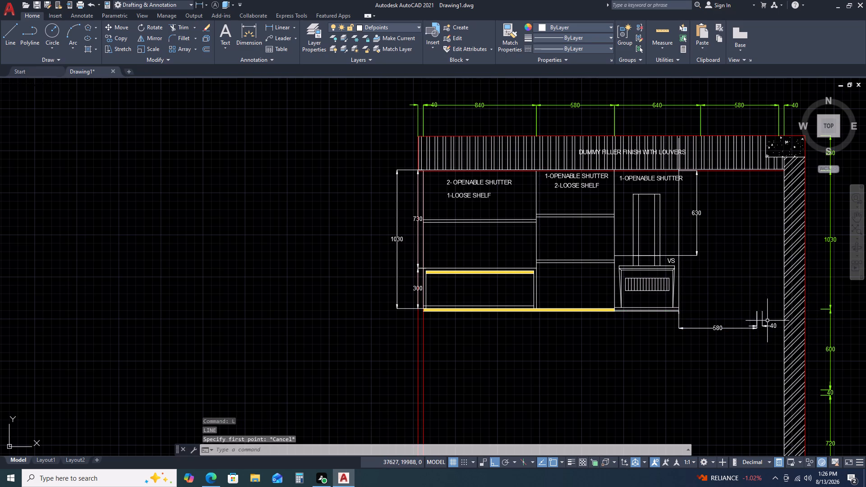
# Move the 580 and 40 dimensions below the chimney unit horizontally so the 40 dimension ends on the wall's inner face.
pyautogui.click(769, 321)
pyautogui.click(728, 333)
pyautogui.write('M')
pyautogui.press('space')
pyautogui.scroll(1, 774, 322)
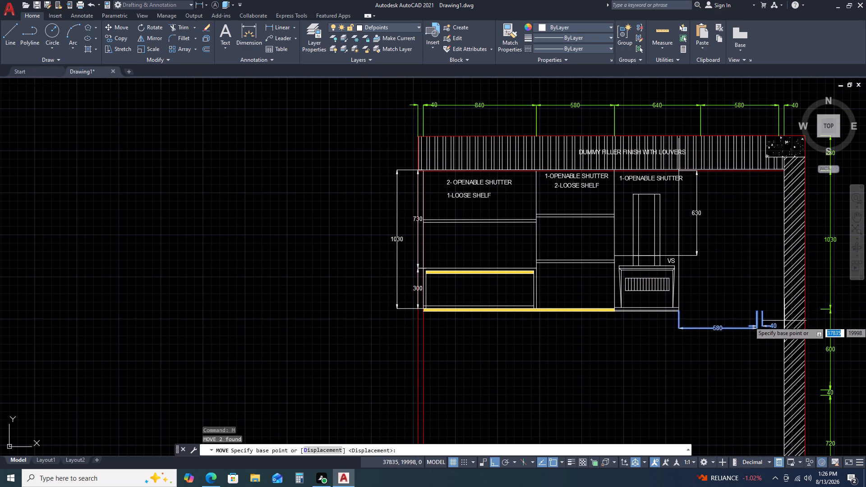
pyautogui.scroll(2, 776, 322)
pyautogui.click(713, 280)
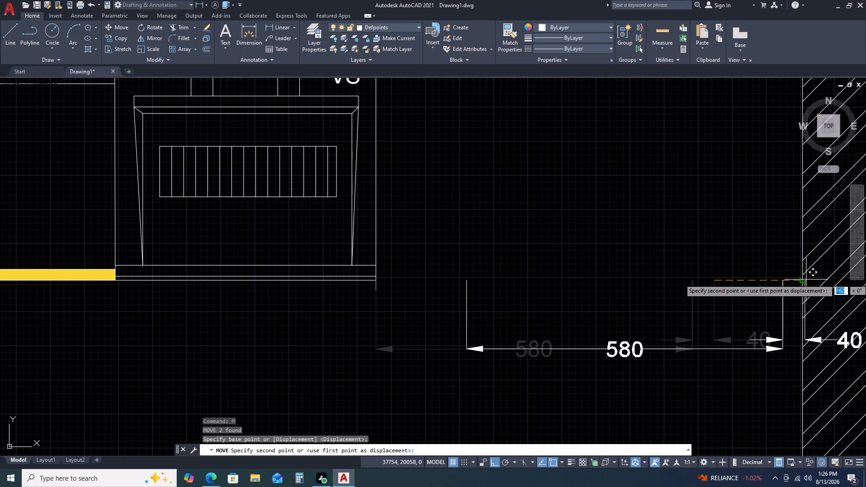
pyautogui.doubleClick(802, 283)
pyautogui.press('Escape')
pyautogui.scroll(-3, 728, 326)
# Draw a vertical line about 1304 long from the louver filler's top edge, at the 640/580 dimension boundary, to the moved 580 dimension's origin.
pyautogui.moveTo(717, 326); pyautogui.dragTo(736, 325, button='middle')
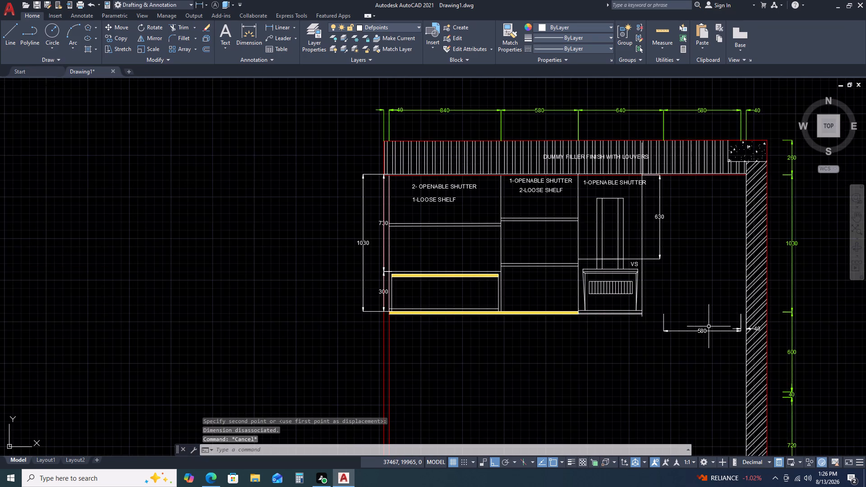
pyautogui.moveTo(736, 325); pyautogui.dragTo(774, 322, button='middle')
pyautogui.press('l')
pyautogui.press('space')
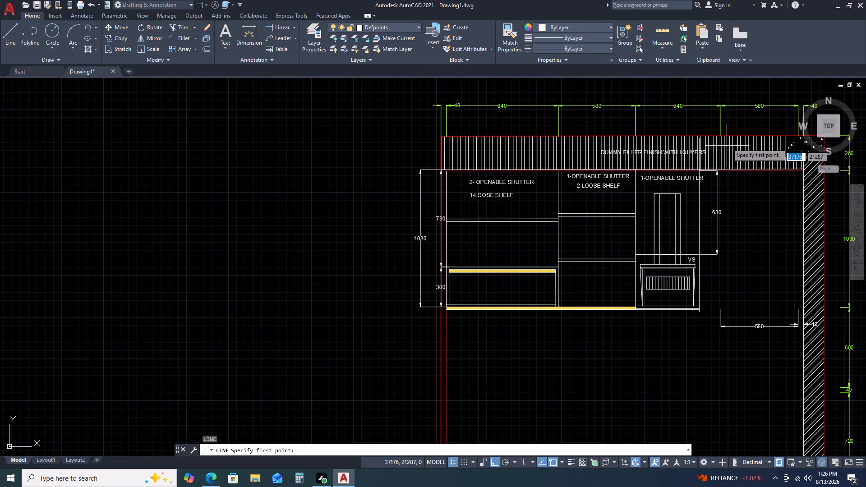
pyautogui.scroll(3, 719, 132)
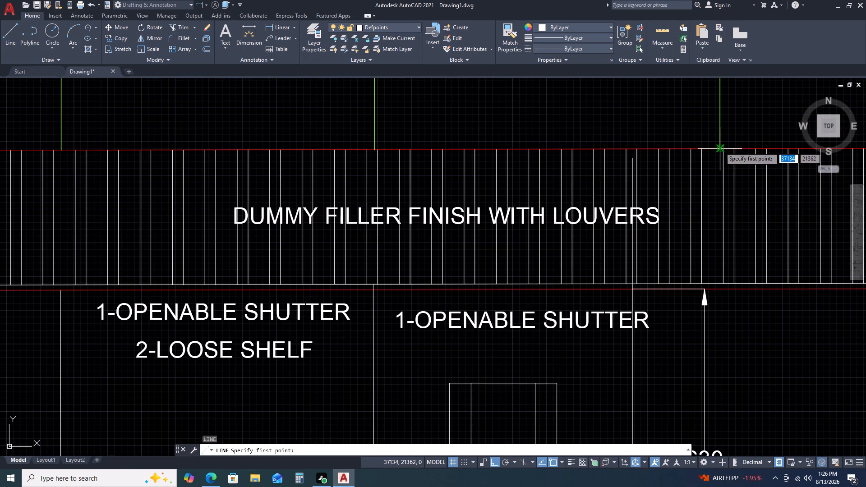
pyautogui.click(721, 148)
pyautogui.scroll(-3, 737, 339)
pyautogui.moveTo(744, 367); pyautogui.dragTo(720, 277, button='middle')
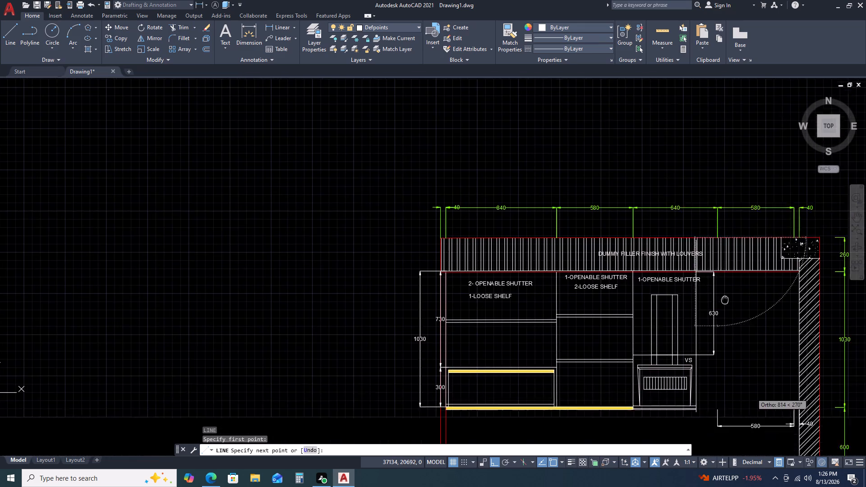
pyautogui.moveTo(720, 277); pyautogui.dragTo(704, 228, button='middle')
pyautogui.scroll(3, 696, 322)
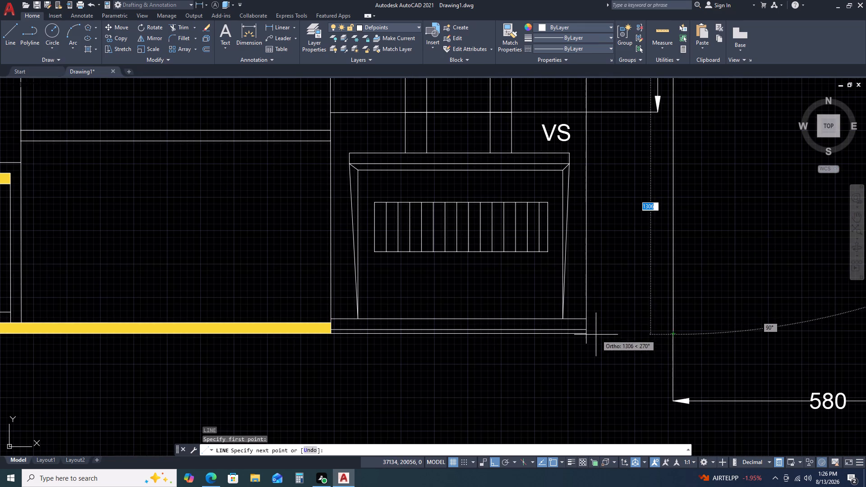
pyautogui.click(671, 333)
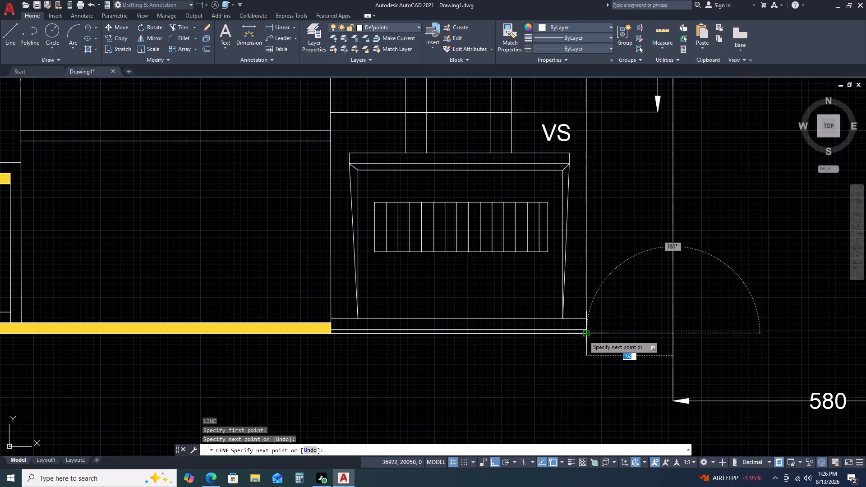
pyautogui.press('Escape')
# Extend the chimney unit's bottom line to the new vertical line.
pyautogui.press('r')
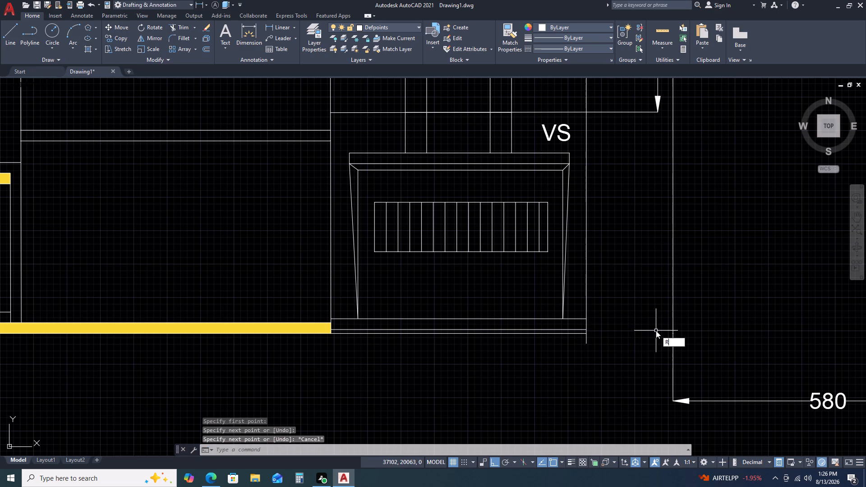
pyautogui.press('BackSpace')
pyautogui.press('e')
pyautogui.press('x')
pyautogui.press('space')
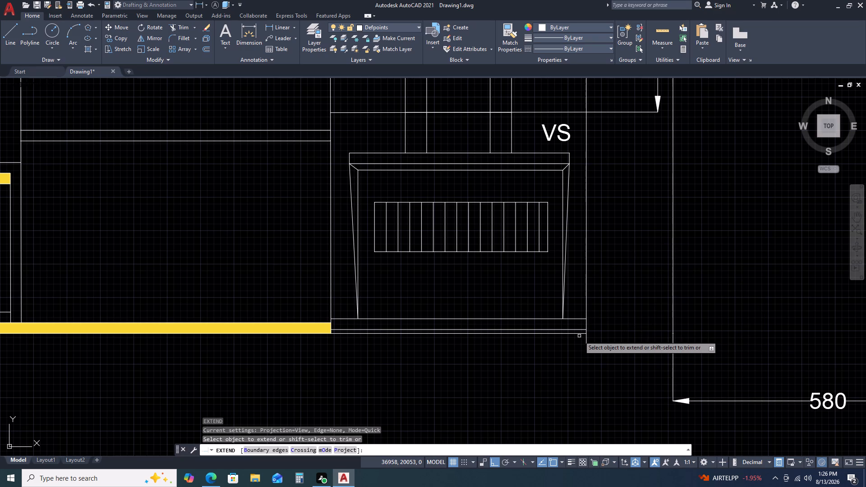
pyautogui.click(582, 334)
pyautogui.press('Escape')
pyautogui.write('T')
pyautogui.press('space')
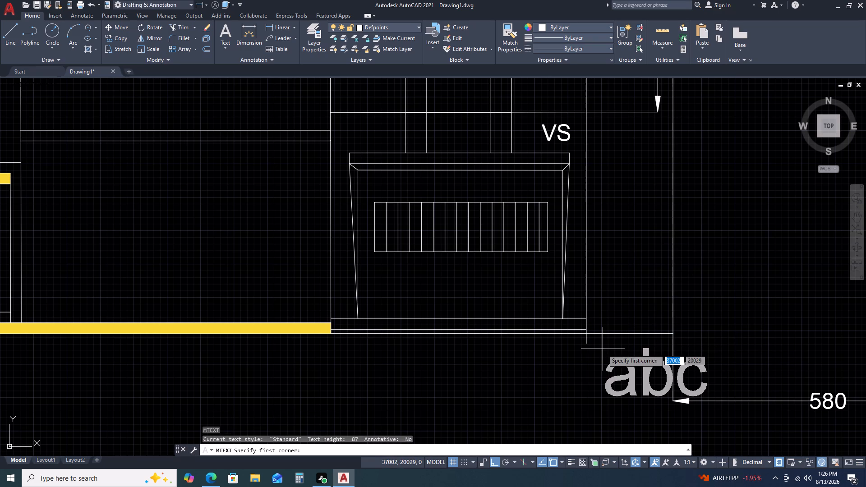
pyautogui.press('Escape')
# Trim the short overshoot of the chimney unit's side line below its bottom line.
pyautogui.press('t')
pyautogui.write('R')
pyautogui.press('space')
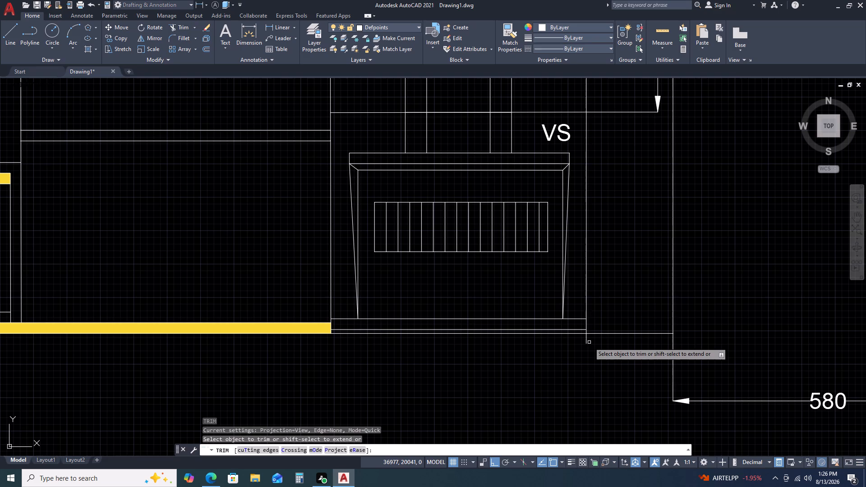
pyautogui.click(589, 342)
pyautogui.click(583, 340)
pyautogui.click(679, 373)
pyautogui.click(648, 373)
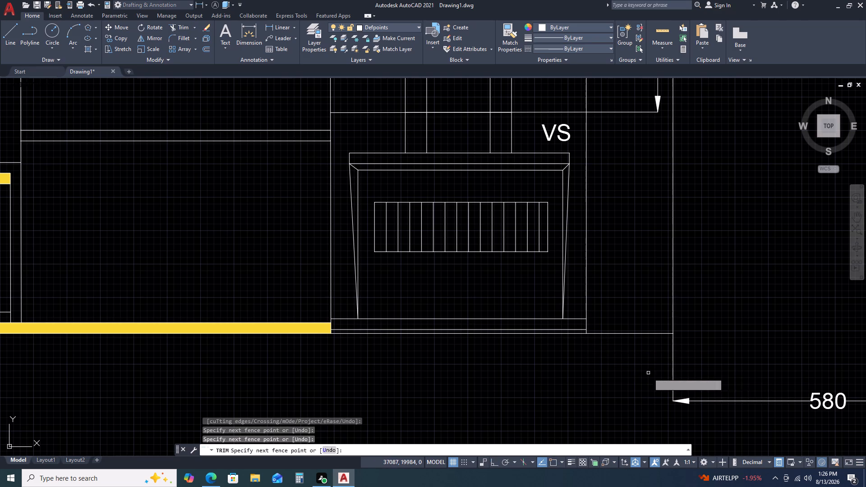
pyautogui.press('Escape')
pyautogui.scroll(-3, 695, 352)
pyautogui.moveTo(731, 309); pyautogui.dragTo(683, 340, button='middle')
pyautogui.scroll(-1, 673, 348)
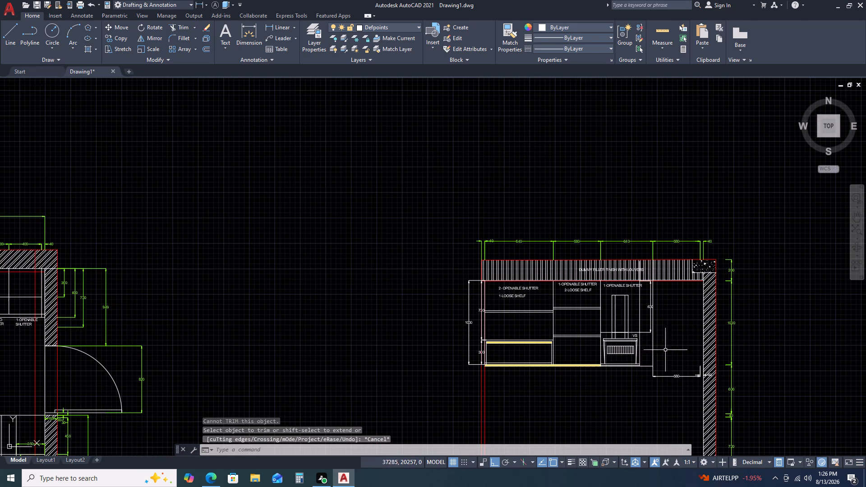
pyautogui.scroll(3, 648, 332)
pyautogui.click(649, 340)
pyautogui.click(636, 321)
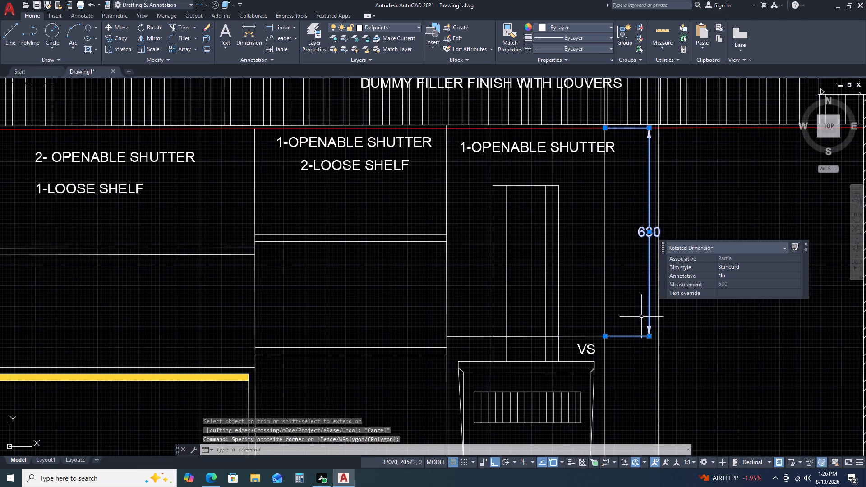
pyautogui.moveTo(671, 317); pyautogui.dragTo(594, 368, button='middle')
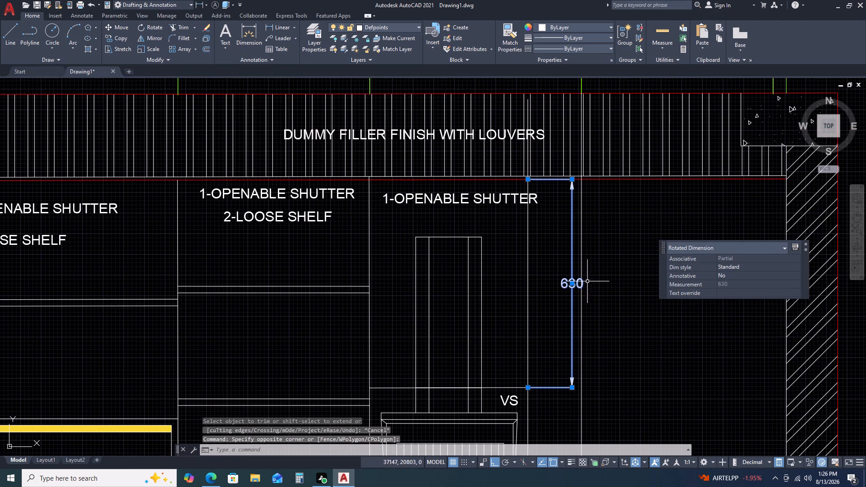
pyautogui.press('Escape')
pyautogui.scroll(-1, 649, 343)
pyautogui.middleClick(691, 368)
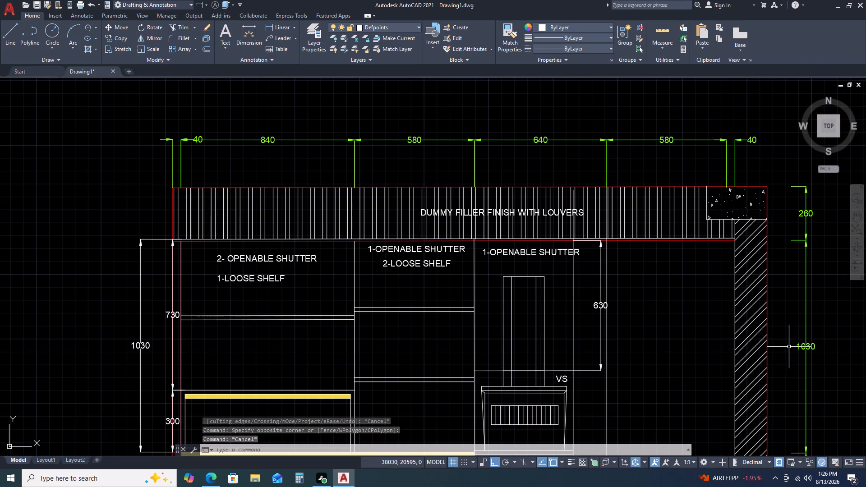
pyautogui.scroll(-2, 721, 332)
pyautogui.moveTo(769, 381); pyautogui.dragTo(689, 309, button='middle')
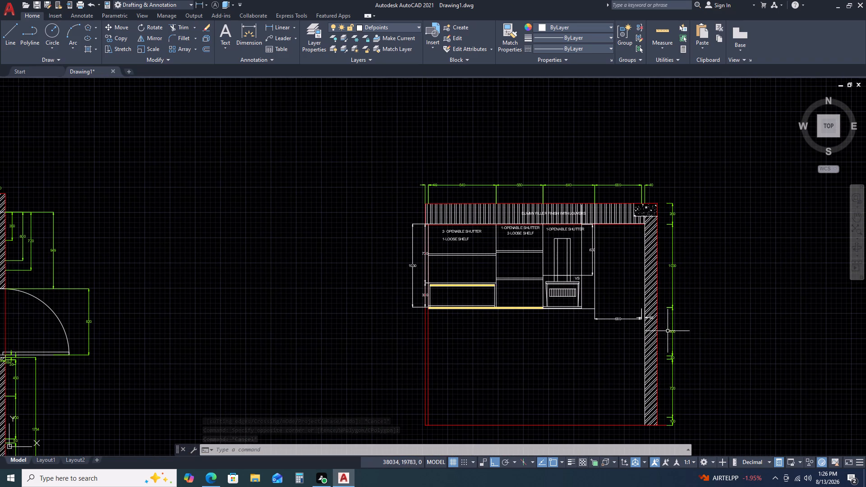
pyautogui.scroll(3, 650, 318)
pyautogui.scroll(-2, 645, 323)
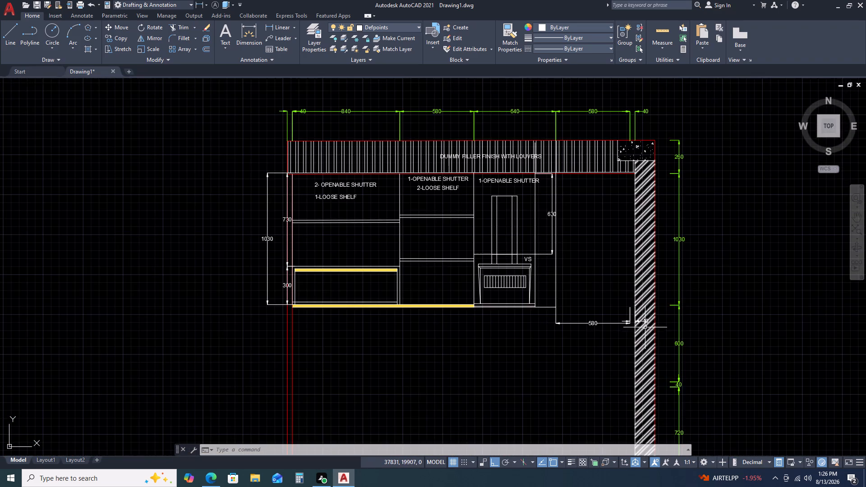
# Raise the 580 and 40 dimension lines to just below the level of the chimney unit's bottom line.
pyautogui.moveTo(643, 330); pyautogui.dragTo(652, 283, button='middle')
pyautogui.moveTo(613, 288); pyautogui.dragTo(613, 282)
pyautogui.click(603, 263)
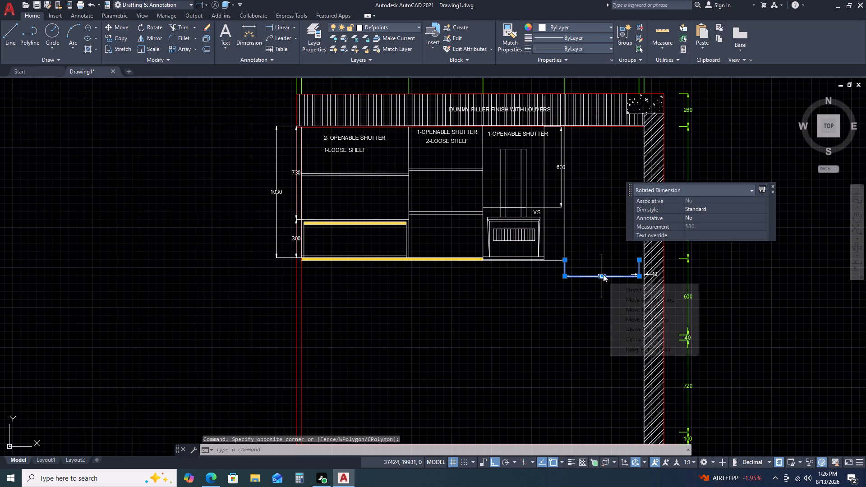
pyautogui.click(603, 274)
pyautogui.click(600, 262)
pyautogui.scroll(2, 622, 262)
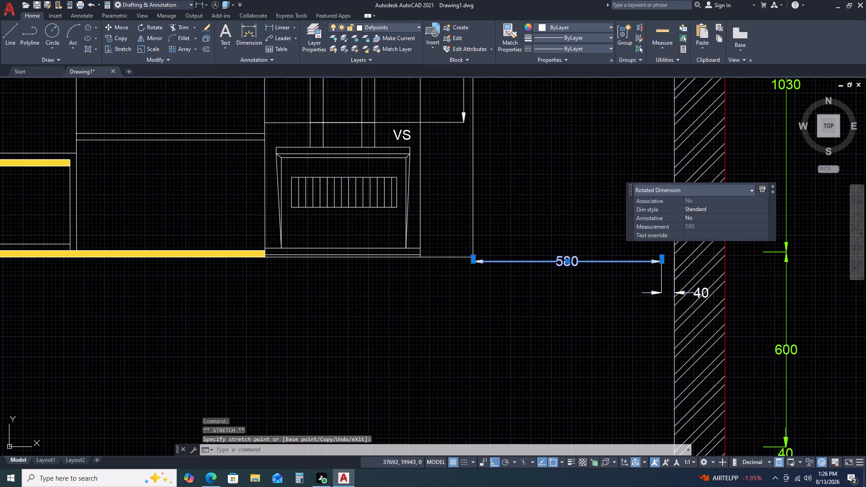
pyautogui.click(654, 294)
pyautogui.click(661, 294)
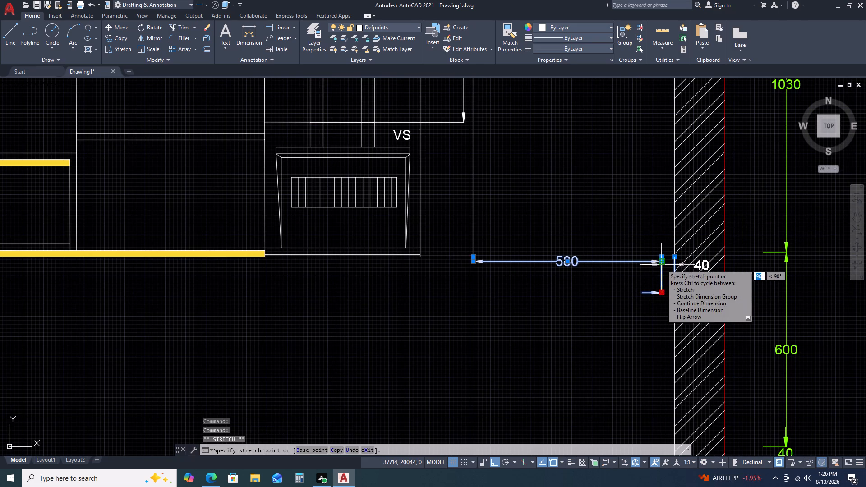
pyautogui.click(661, 265)
pyautogui.press('Escape')
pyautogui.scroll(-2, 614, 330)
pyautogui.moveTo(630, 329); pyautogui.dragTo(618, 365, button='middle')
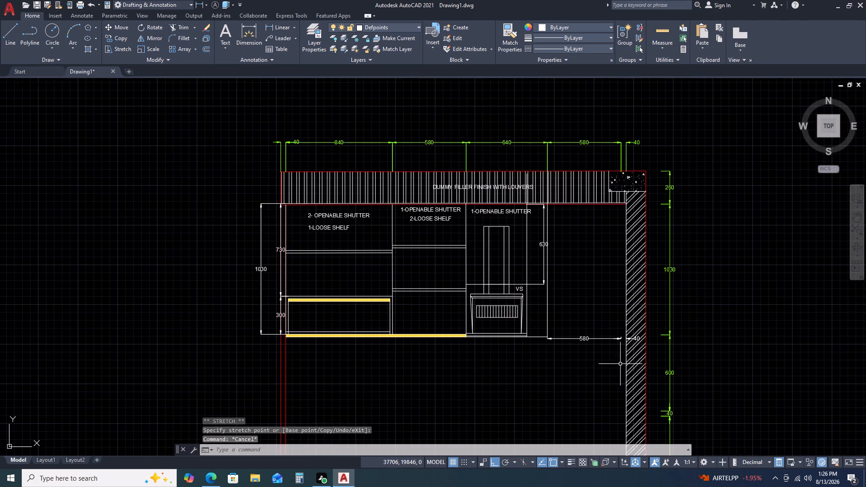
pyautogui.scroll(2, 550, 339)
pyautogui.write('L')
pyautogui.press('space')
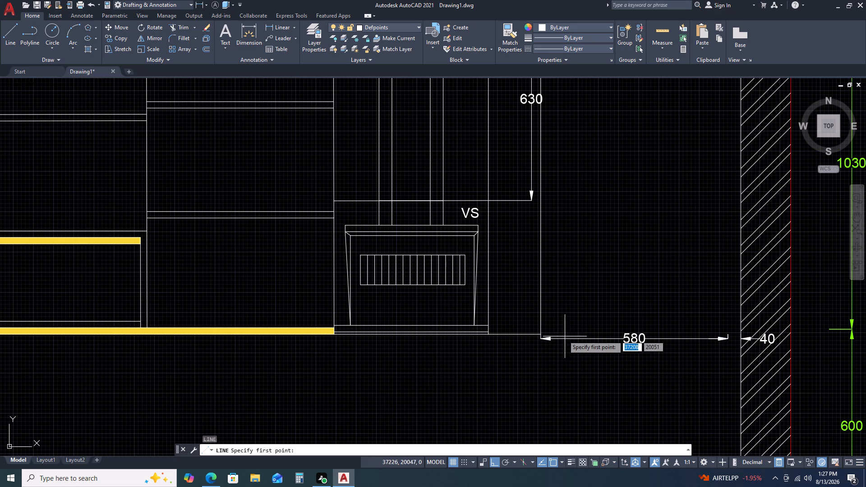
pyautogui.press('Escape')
# Extend the bottom line from the new vertical line to the wall's inner face.
pyautogui.press('e')
pyautogui.write('X')
pyautogui.press('space')
pyautogui.click(525, 328)
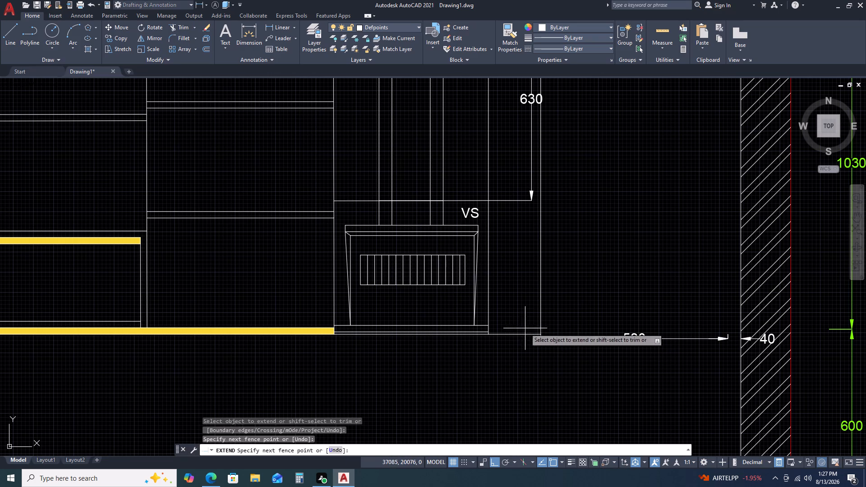
pyautogui.click(519, 346)
pyautogui.press('Escape')
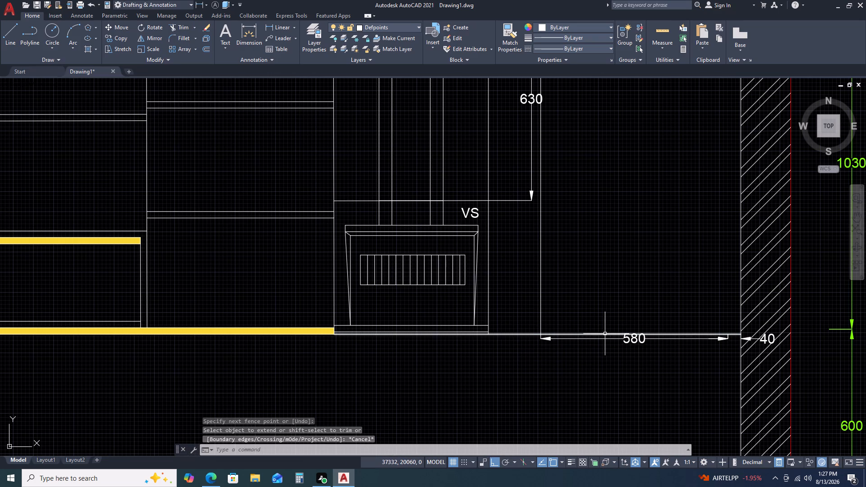
# Offset the bottom line between the chimney unit and the wall 20 upward.
pyautogui.click(605, 334)
pyautogui.write('O')
pyautogui.press('space')
pyautogui.write('20')
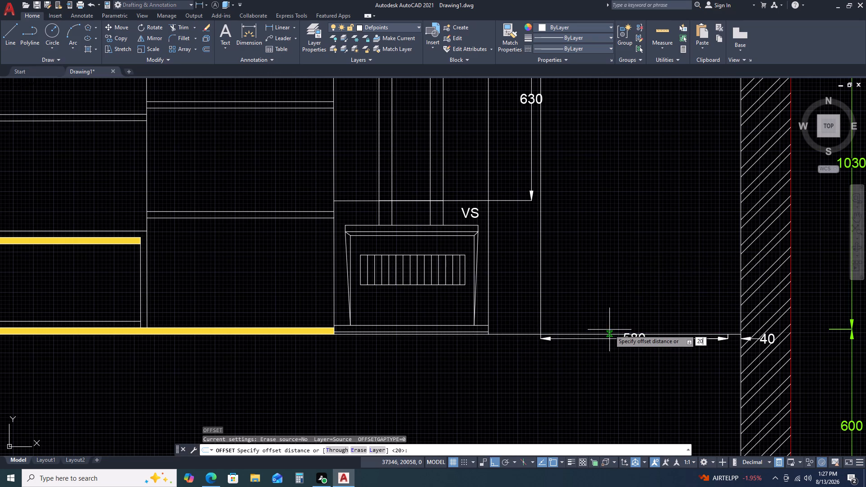
pyautogui.press('space')
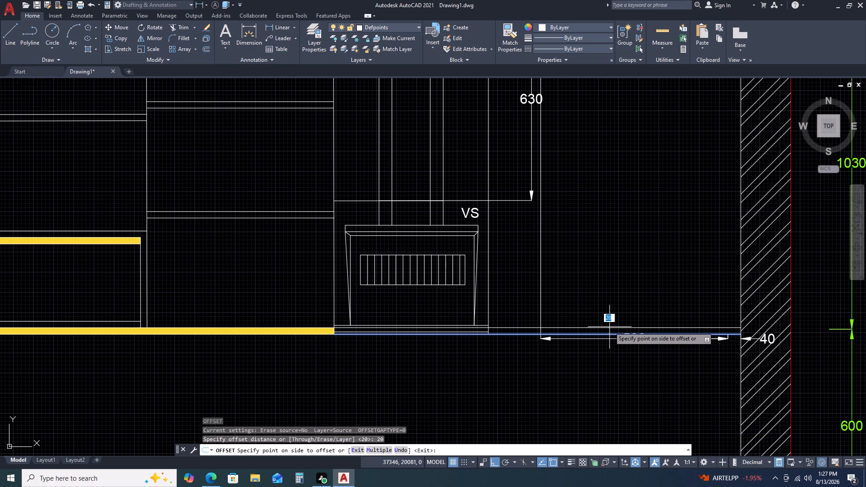
pyautogui.click(609, 327)
pyautogui.press('Escape')
# Trim the offset line back to the new vertical line and erase its leftover piece across the chimney unit.
pyautogui.scroll(2, 479, 336)
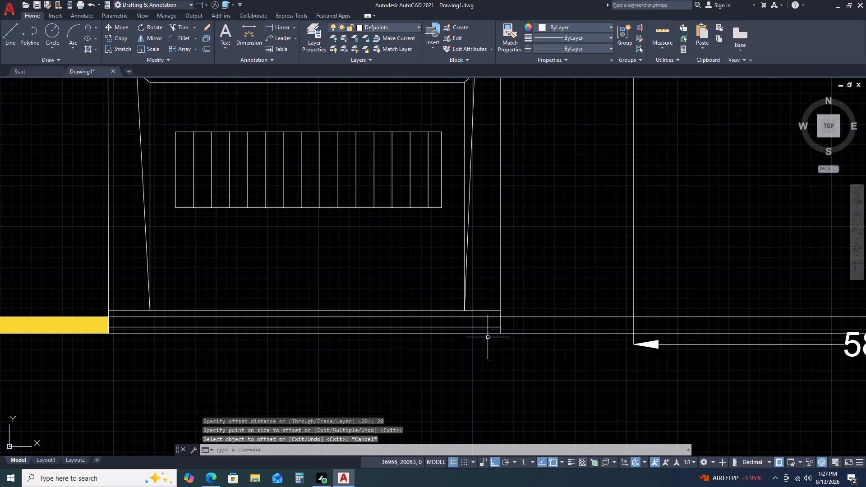
pyautogui.write('TR')
pyautogui.press('space')
pyautogui.click(616, 317)
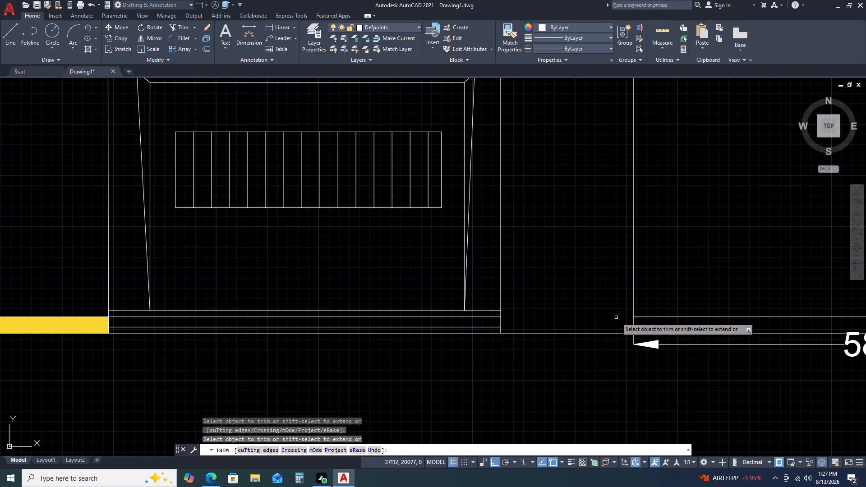
pyautogui.press('Escape')
pyautogui.scroll(2, 484, 325)
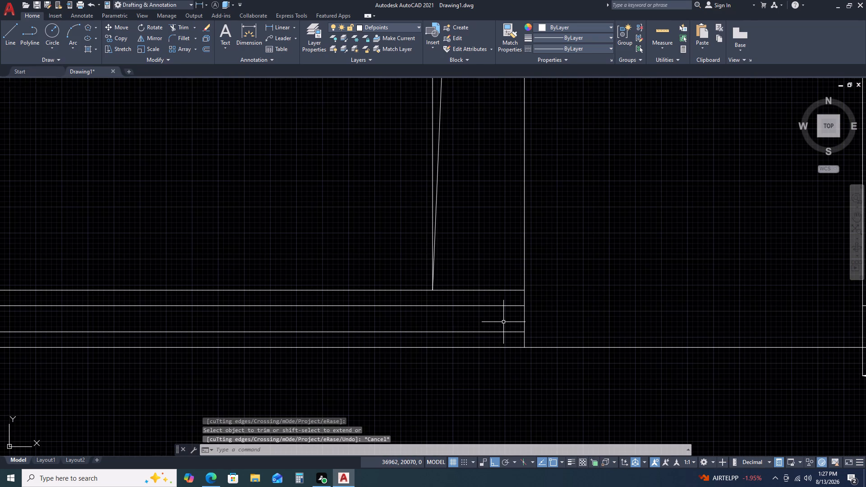
pyautogui.scroll(-3, 504, 330)
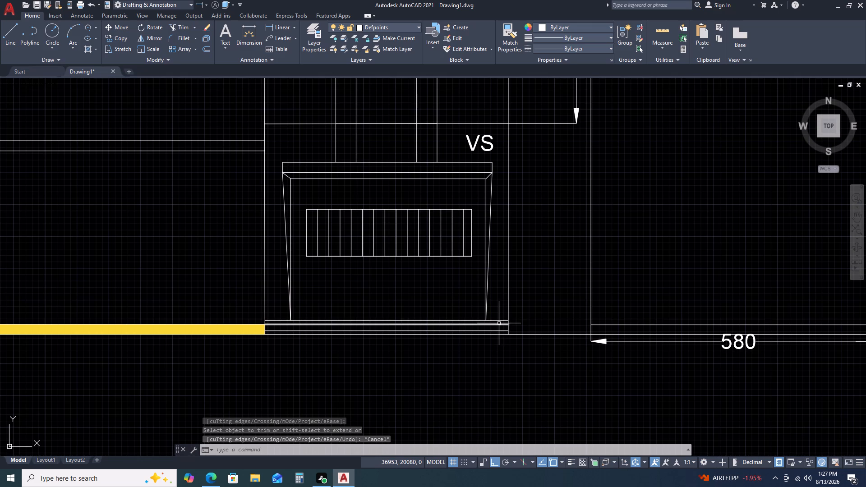
pyautogui.click(499, 323)
pyautogui.press('Delete')
pyautogui.scroll(-1, 564, 342)
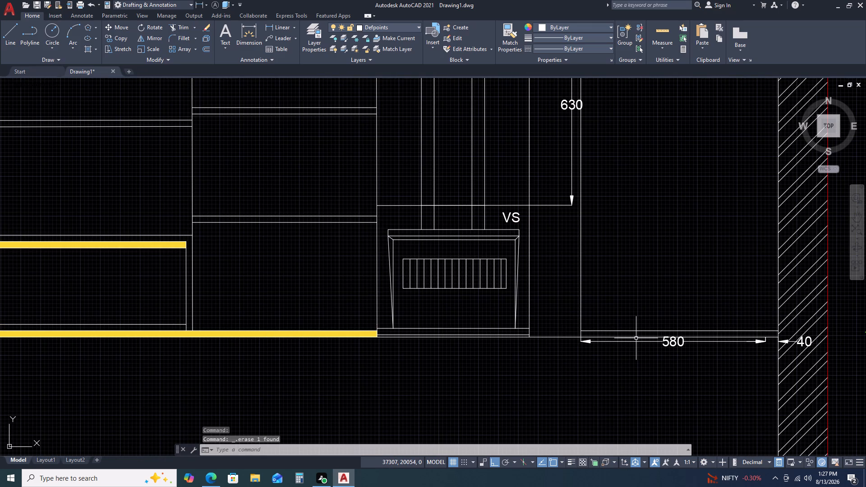
# Offset the upper line of the new 20-thick bottom strip 10 upward.
pyautogui.scroll(1, 650, 338)
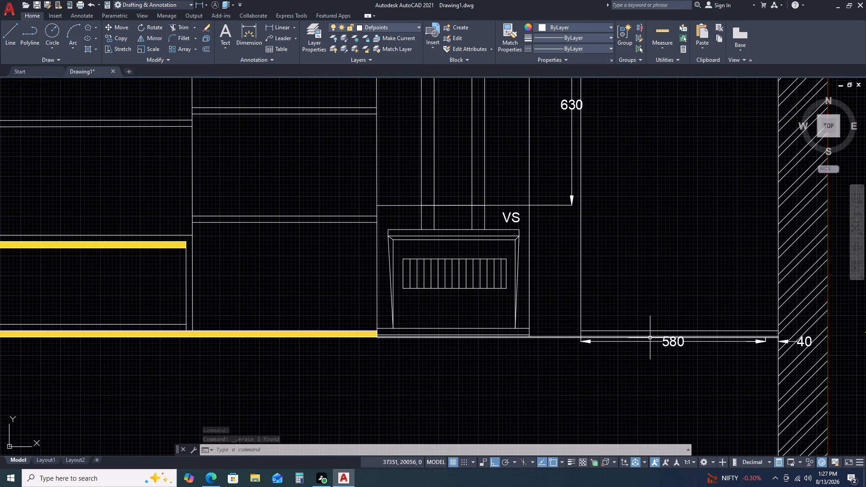
pyautogui.scroll(1, 650, 338)
pyautogui.click(648, 332)
pyautogui.click(639, 312)
pyautogui.write('O')
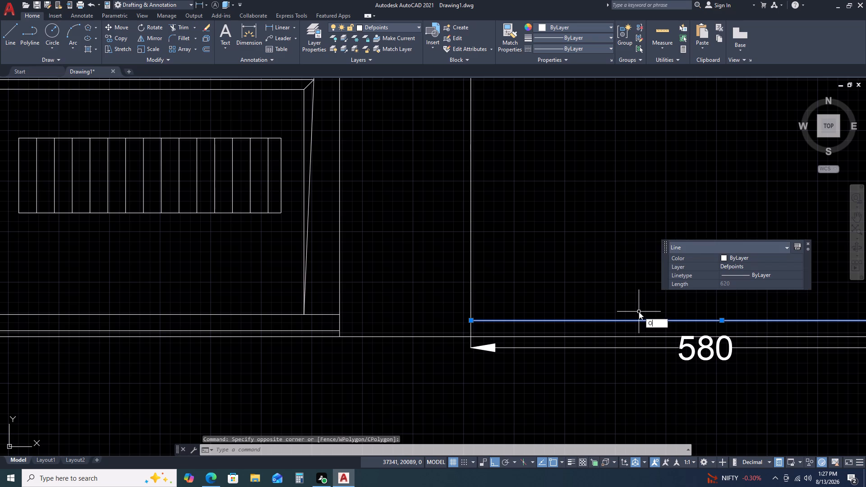
pyautogui.press('space')
pyautogui.write('10')
pyautogui.press('space')
pyautogui.click(639, 311)
pyautogui.scroll(-4, 611, 312)
pyautogui.press('Escape')
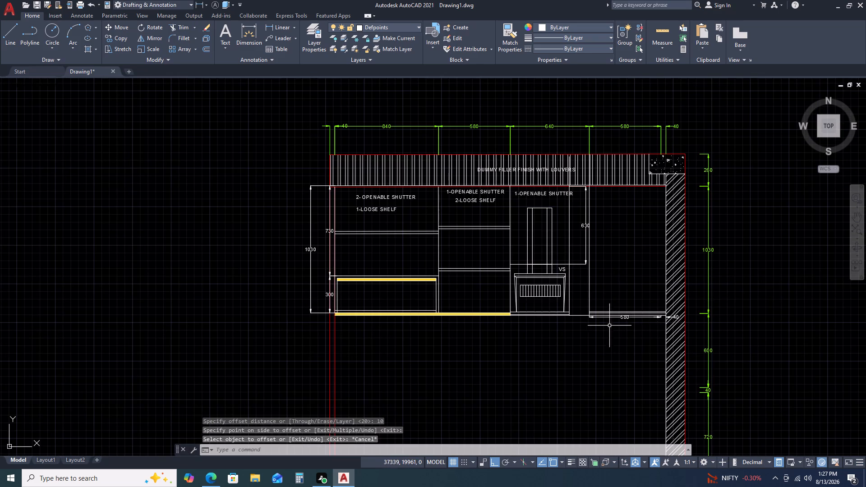
# Draw a vertical line along the wall's inner face from the louvered filler's underside to the uppermost bottom-strip line.
pyautogui.moveTo(625, 322); pyautogui.dragTo(536, 396, button='middle')
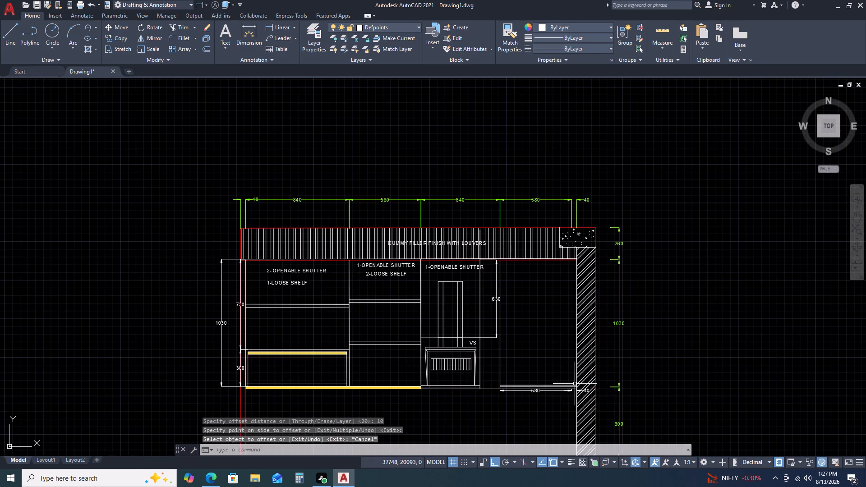
pyautogui.scroll(2, 574, 384)
pyautogui.scroll(-2, 577, 369)
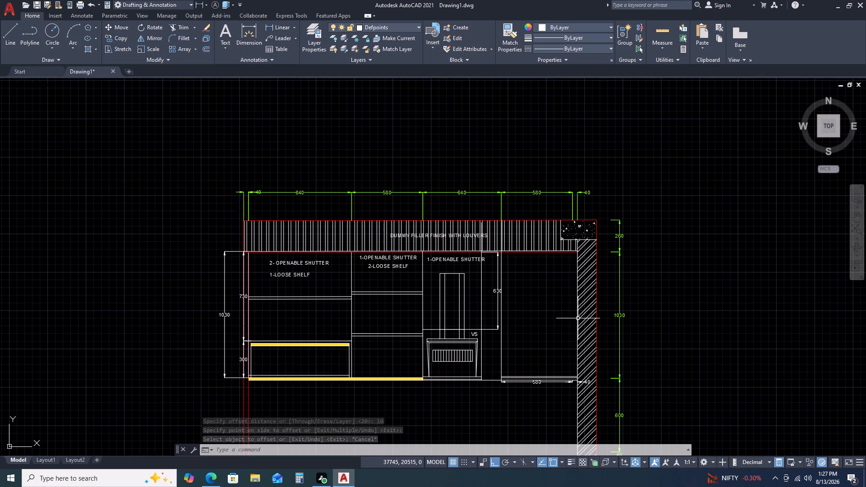
pyautogui.press('l')
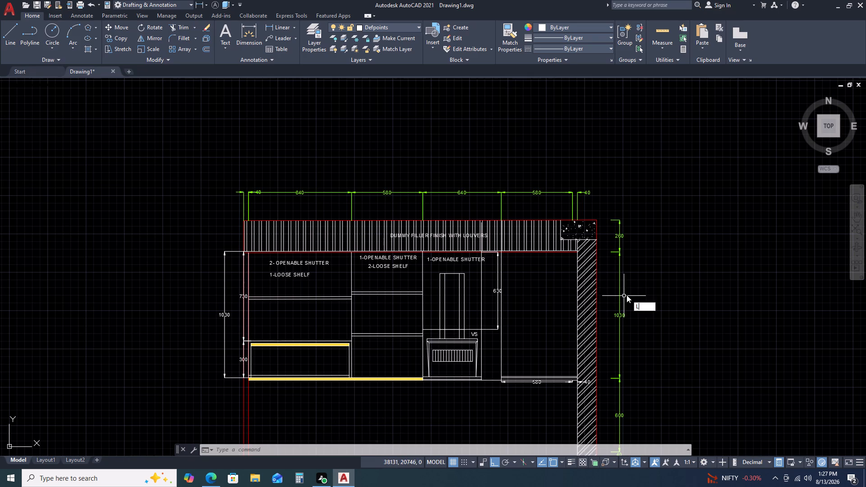
pyautogui.press('space')
pyautogui.click(579, 249)
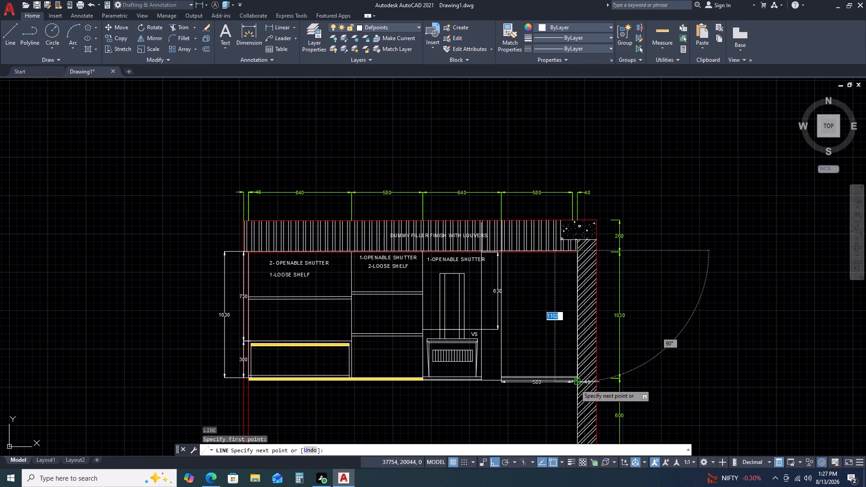
pyautogui.scroll(3, 578, 377)
pyautogui.click(565, 376)
pyautogui.press('Escape')
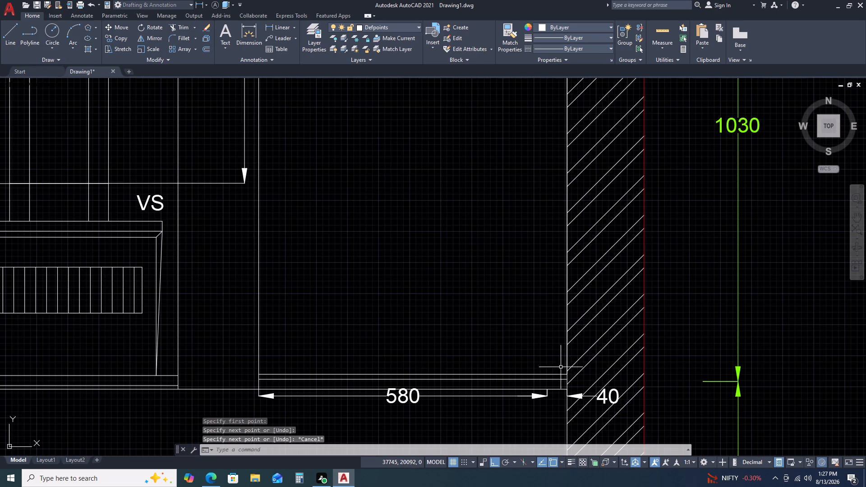
# Offset the line along the wall's inner face 40 into the cabinet section.
pyautogui.click(568, 358)
pyautogui.write('O 40')
pyautogui.press('space')
pyautogui.click(547, 350)
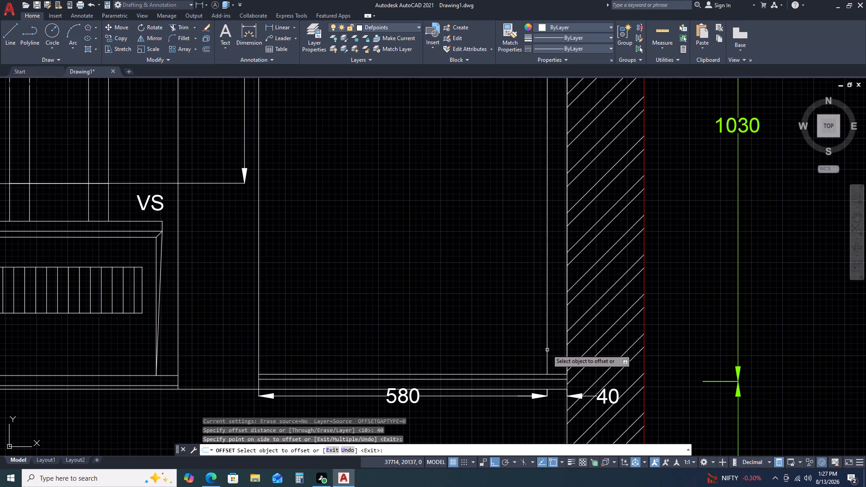
pyautogui.scroll(-1, 548, 354)
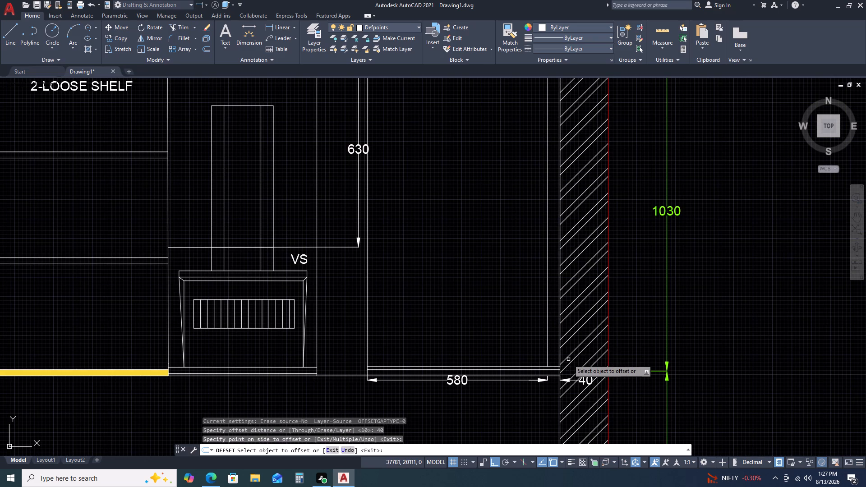
pyautogui.press('Escape')
# Fill the 20-thick bottom strip of the section beside the wall with the yellow solid hatch 248,215,49.
pyautogui.scroll(2, 549, 371)
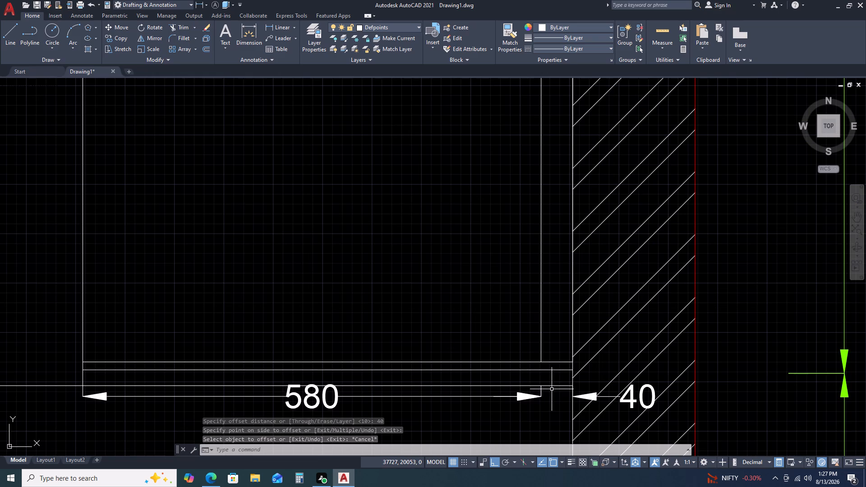
pyautogui.write('H')
pyautogui.press('space')
pyautogui.click(531, 378)
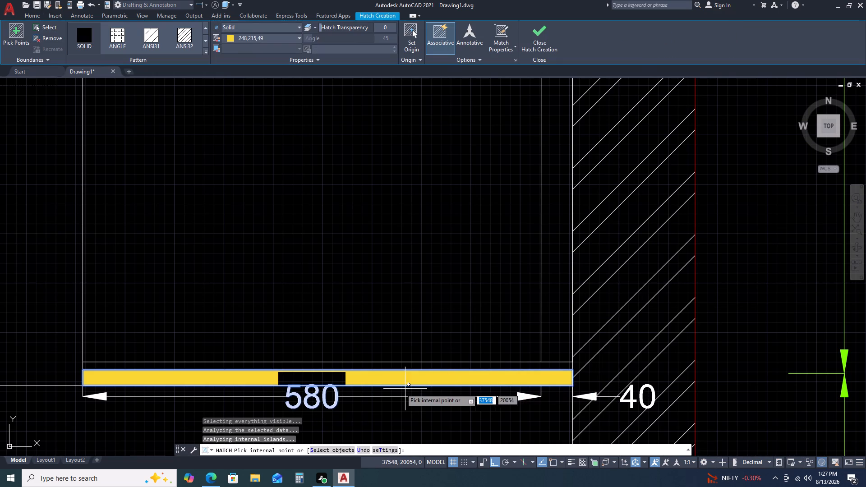
pyautogui.click(322, 381)
pyautogui.moveTo(364, 370); pyautogui.dragTo(485, 299, button='middle')
pyautogui.press('Escape')
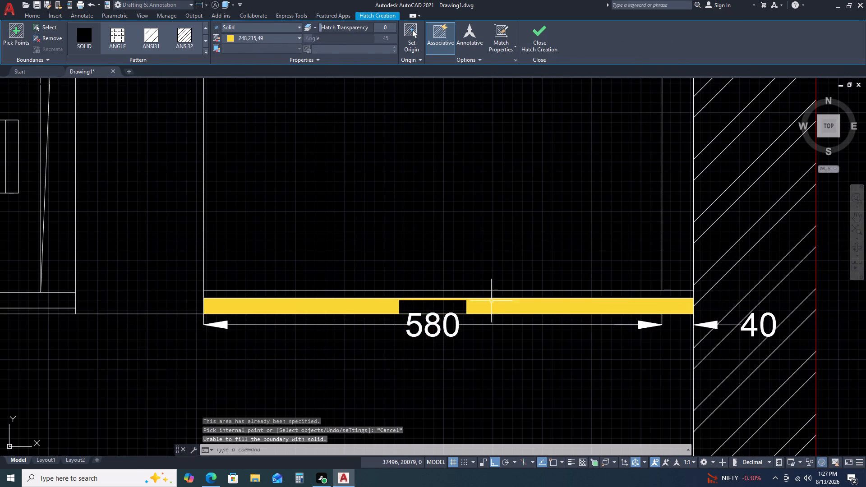
# Lower the 580 dimension line further below the yellow bottom strip, clear of the hatch.
pyautogui.click(455, 328)
pyautogui.click(432, 325)
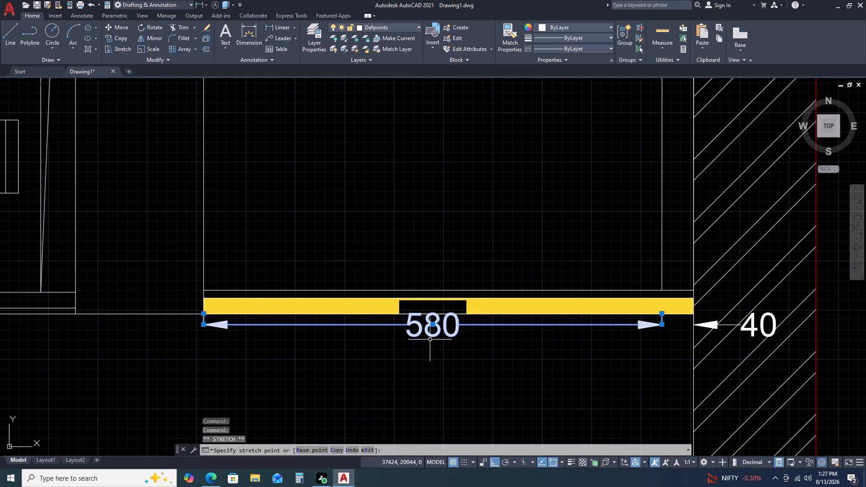
pyautogui.click(430, 340)
pyautogui.press('Escape')
pyautogui.click(438, 326)
pyautogui.click(433, 325)
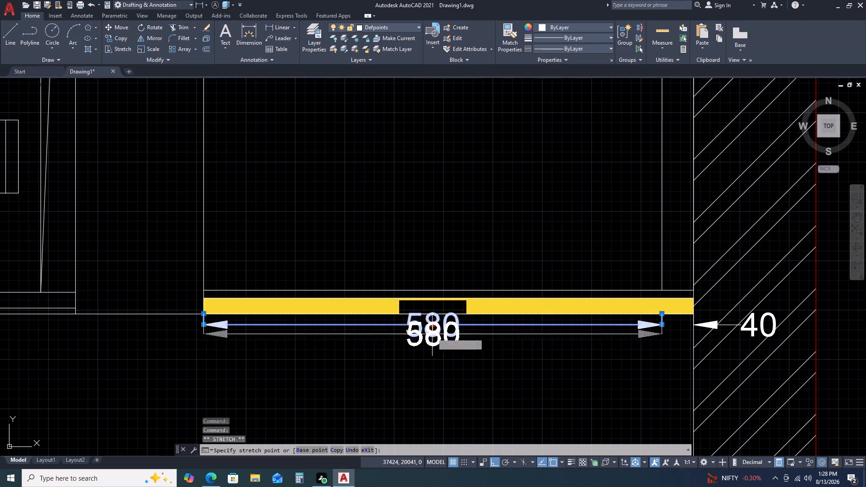
pyautogui.click(435, 355)
pyautogui.scroll(-1, 509, 335)
pyautogui.moveTo(521, 332); pyautogui.dragTo(525, 359, button='middle')
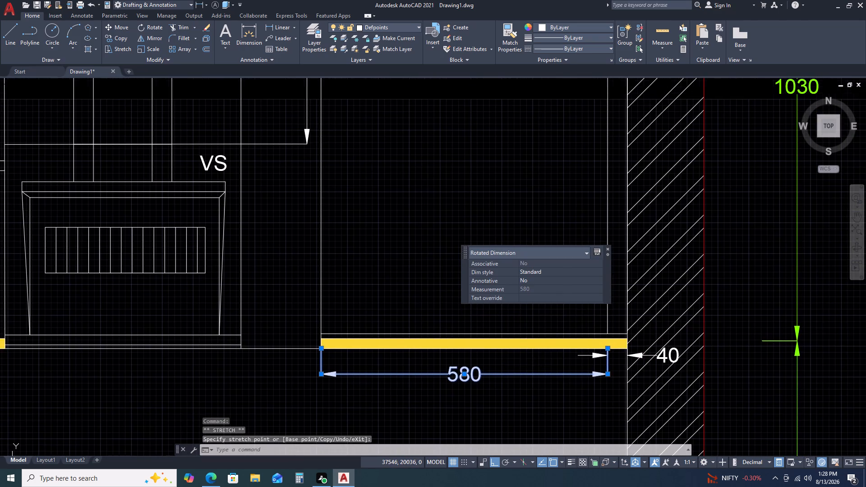
pyautogui.press('Escape')
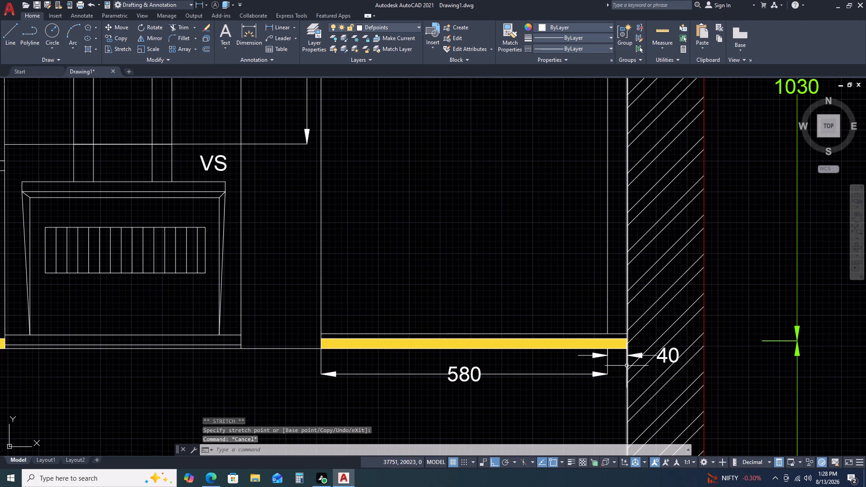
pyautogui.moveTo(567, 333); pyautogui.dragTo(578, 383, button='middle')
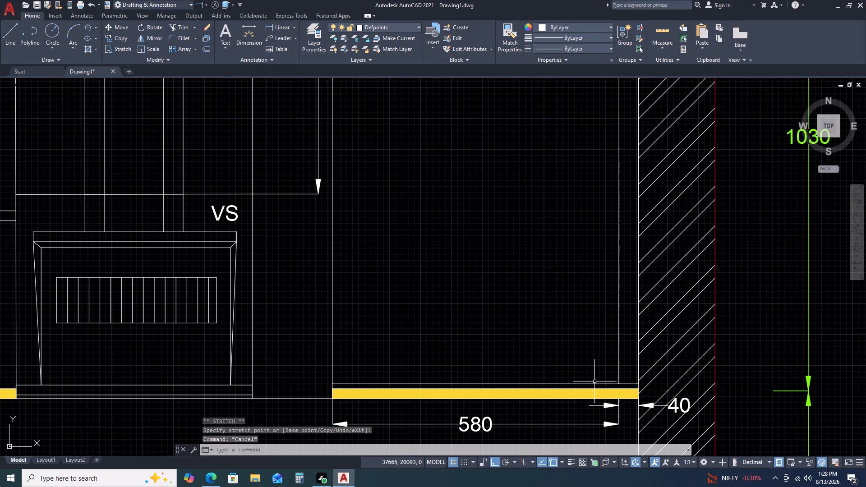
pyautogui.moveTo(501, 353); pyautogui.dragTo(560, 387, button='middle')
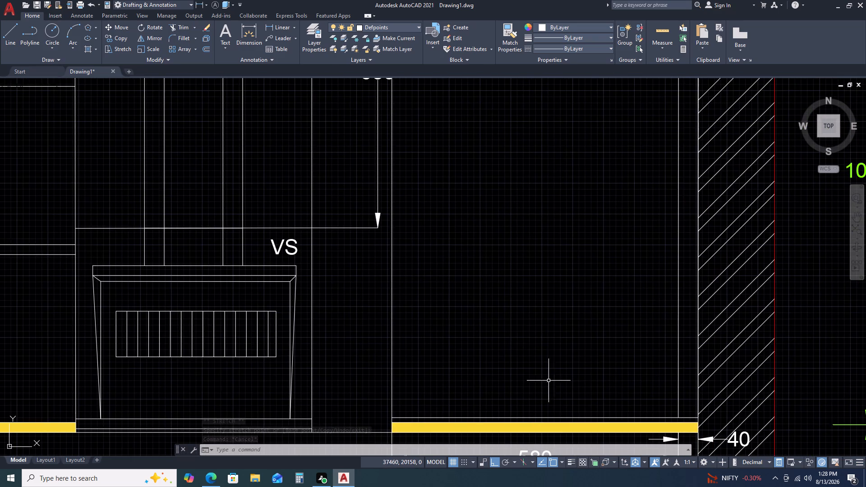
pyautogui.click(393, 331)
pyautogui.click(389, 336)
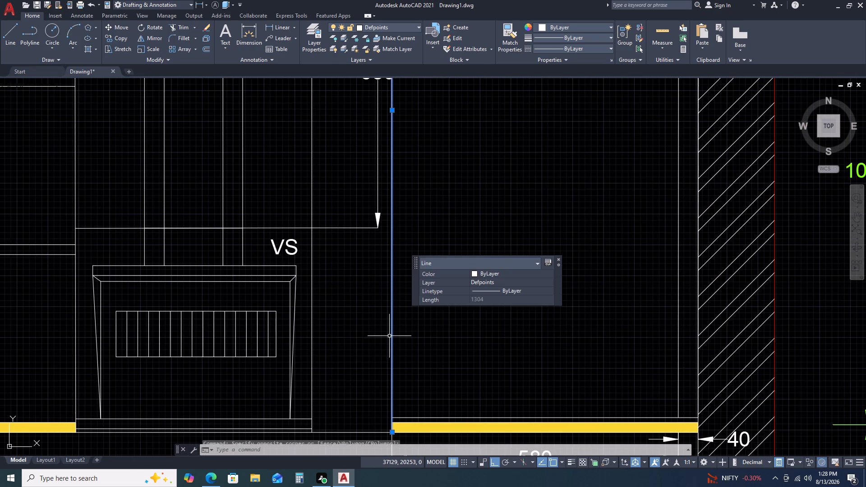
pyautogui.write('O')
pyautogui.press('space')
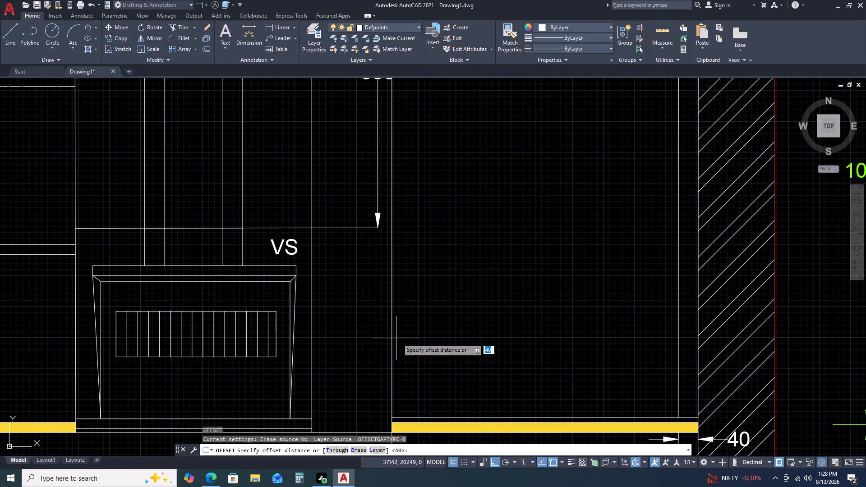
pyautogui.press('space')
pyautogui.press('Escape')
# Offset the vertical line between the chimney unit and the new section 10 into the section.
pyautogui.click(415, 336)
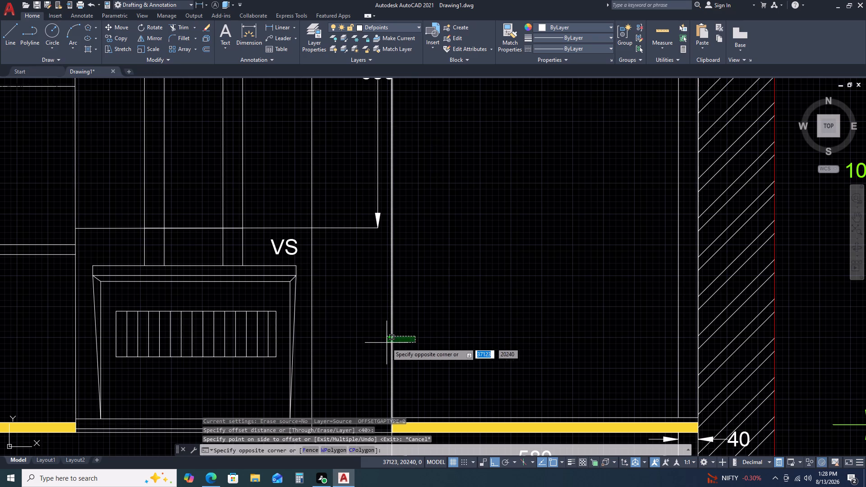
pyautogui.click(387, 343)
pyautogui.write('O 1')
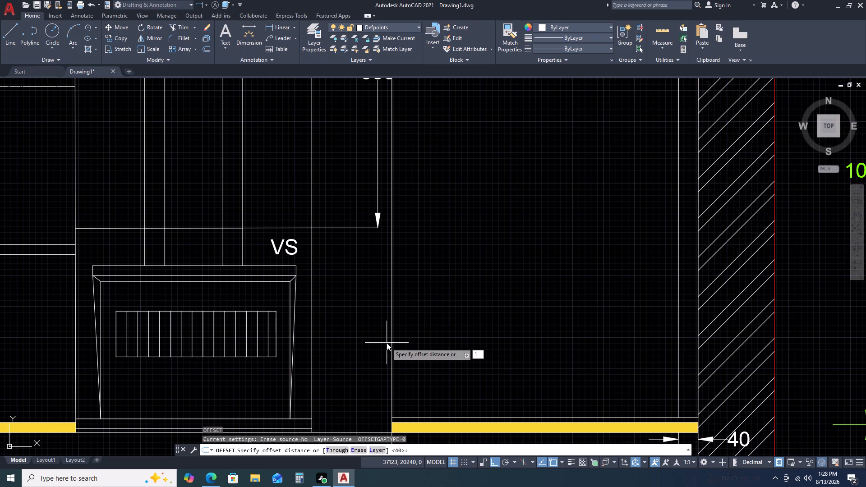
pyautogui.write('0')
pyautogui.press('space')
pyautogui.click(416, 340)
# Offset the vertical line standing 40 off the wall 10 into the cabinet section.
pyautogui.scroll(-3, 543, 328)
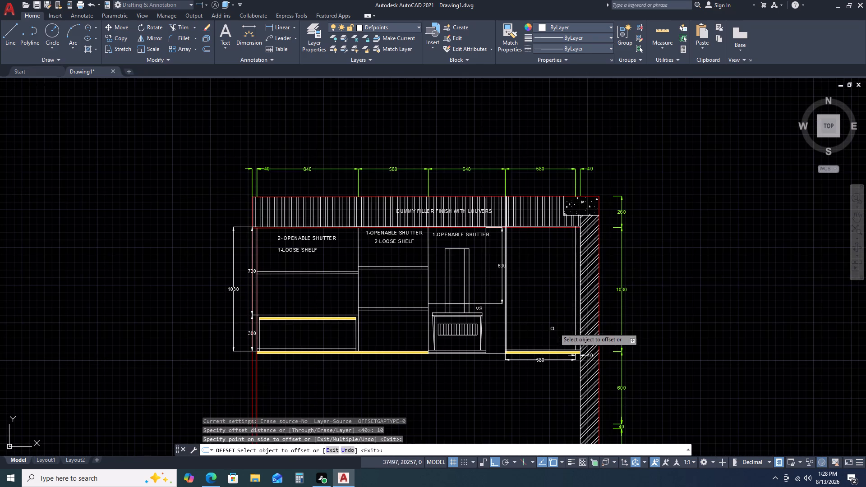
pyautogui.scroll(2, 539, 228)
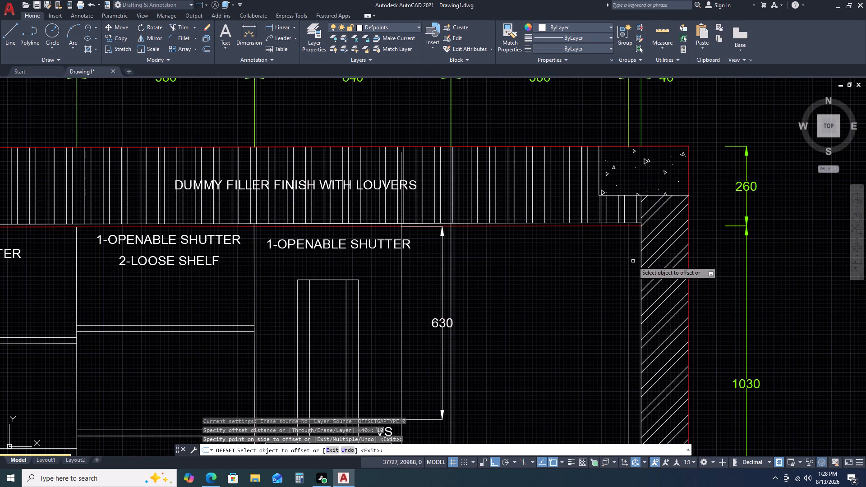
pyautogui.click(630, 265)
pyautogui.click(613, 271)
pyautogui.scroll(-2, 608, 259)
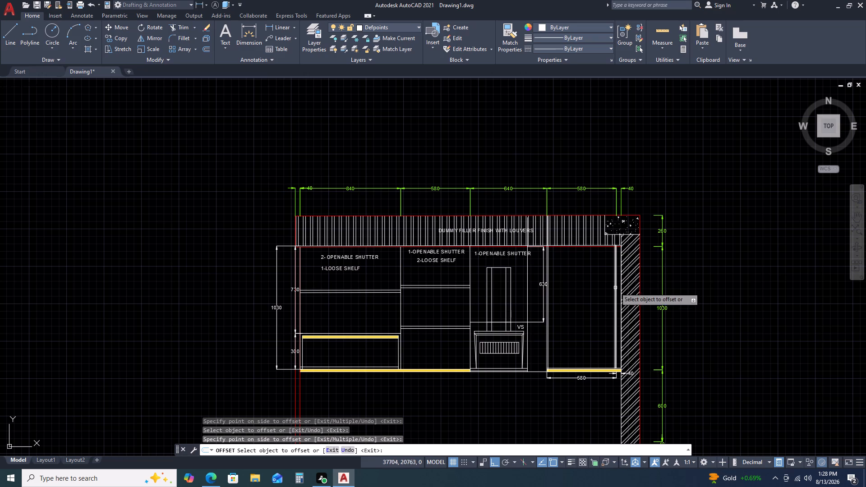
pyautogui.scroll(2, 620, 340)
pyautogui.click(620, 340)
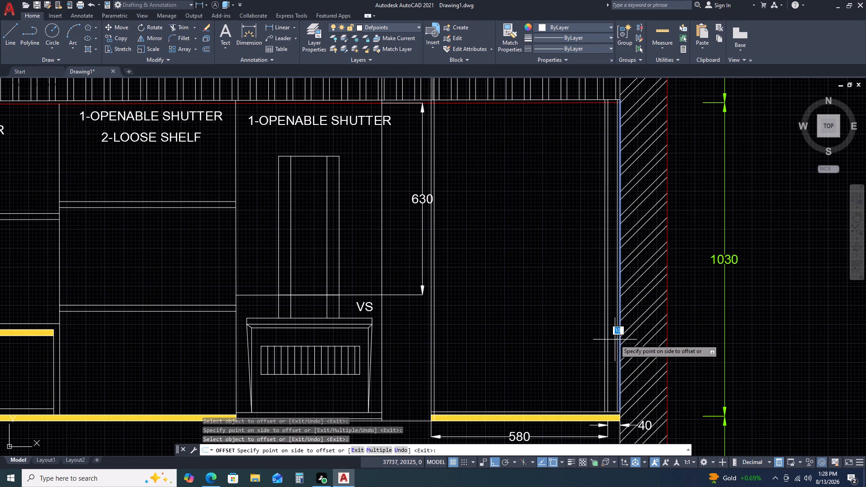
pyautogui.press('Escape')
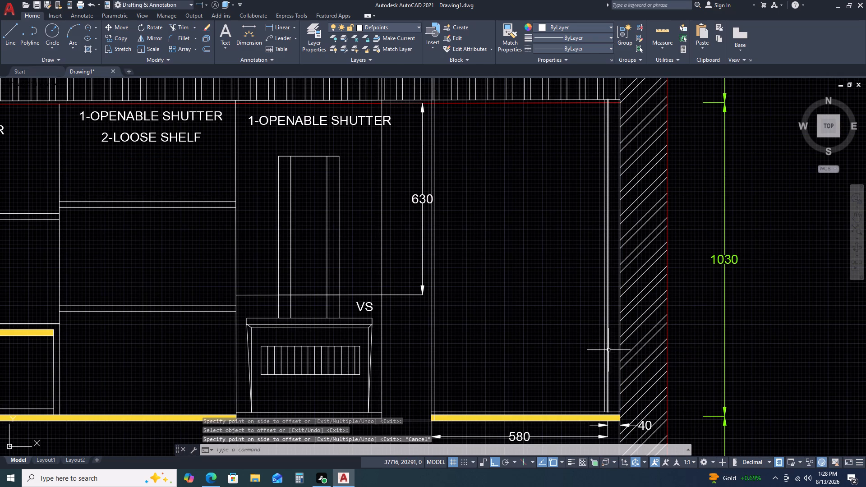
# Offset the section's two innermost vertical lines, near the wall and near the chimney unit, 40 further into the section.
pyautogui.click(604, 358)
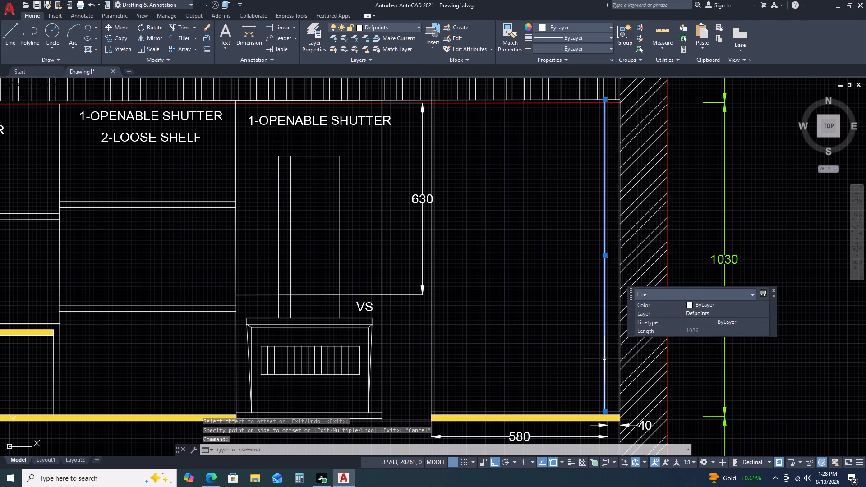
pyautogui.write('O')
pyautogui.press('space')
pyautogui.press('4')
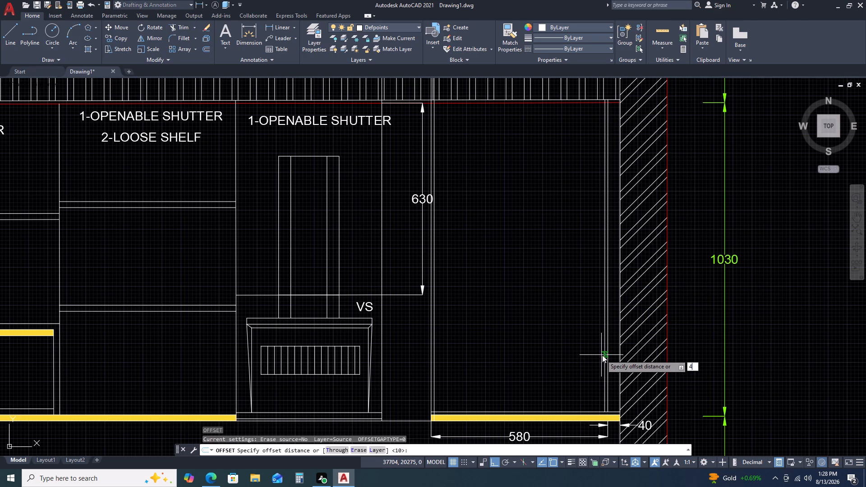
pyautogui.press('0')
pyautogui.press('space')
pyautogui.click(592, 354)
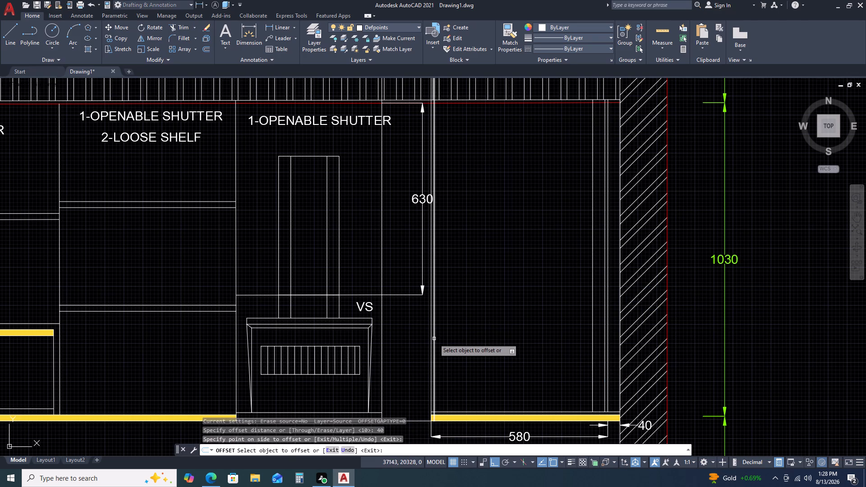
pyautogui.click(434, 339)
pyautogui.click(461, 341)
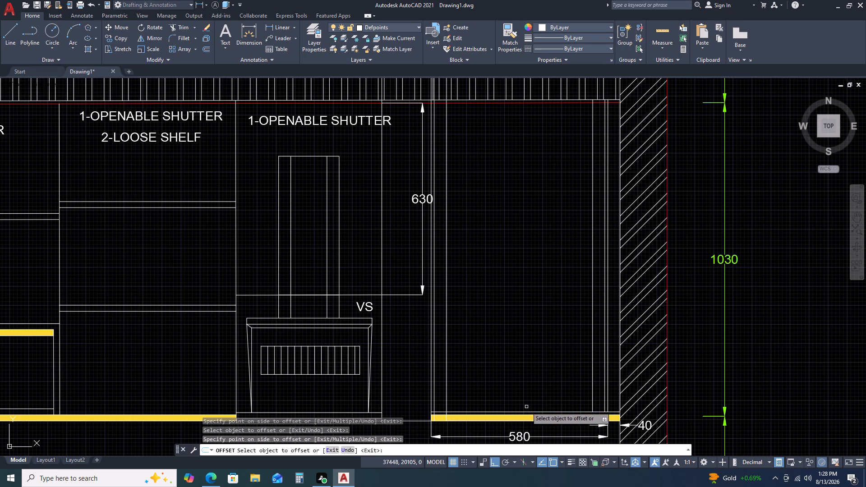
# Offset the horizontal line just above the section's yellow bottom strip 40 upward.
pyautogui.moveTo(522, 409); pyautogui.dragTo(525, 400)
pyautogui.click(534, 381)
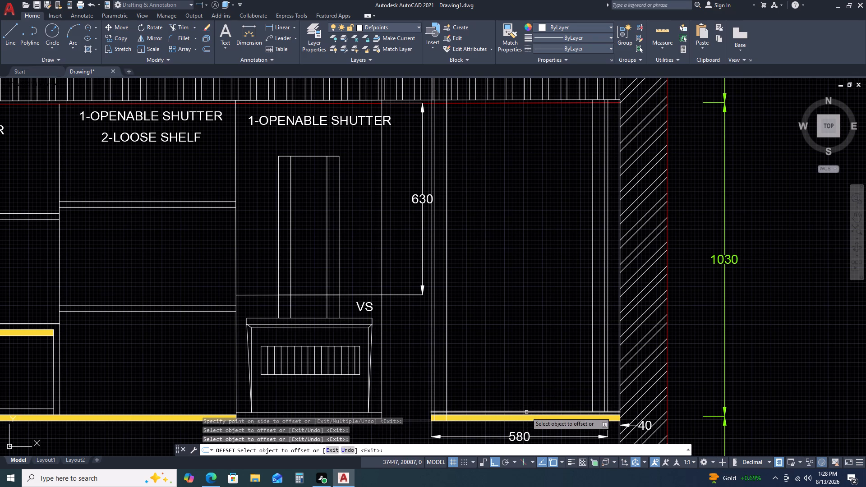
pyautogui.moveTo(526, 413); pyautogui.dragTo(533, 399)
pyautogui.click(537, 391)
pyautogui.moveTo(563, 327); pyautogui.dragTo(557, 428, button='middle')
pyautogui.middleClick(557, 428)
pyautogui.press('space')
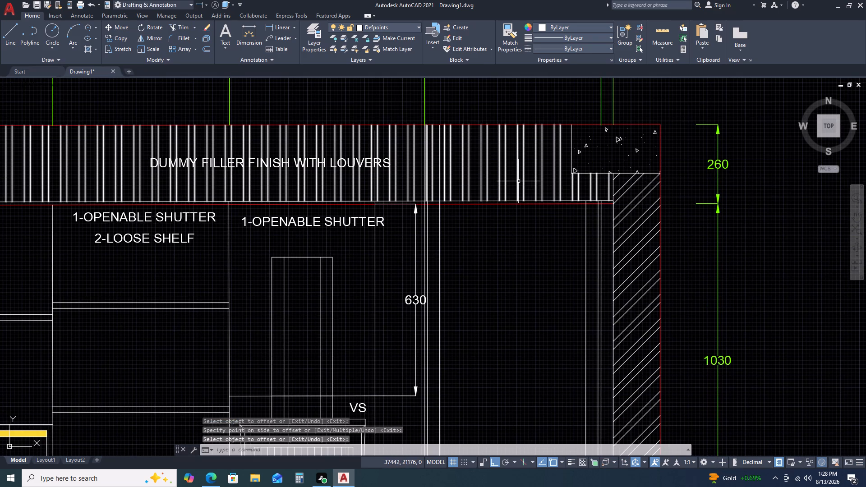
# Draw a horizontal line about 481 long at the red line level atop the section, between the two 40-offset verticals.
pyautogui.write('L')
pyautogui.press('space')
pyautogui.scroll(2, 440, 213)
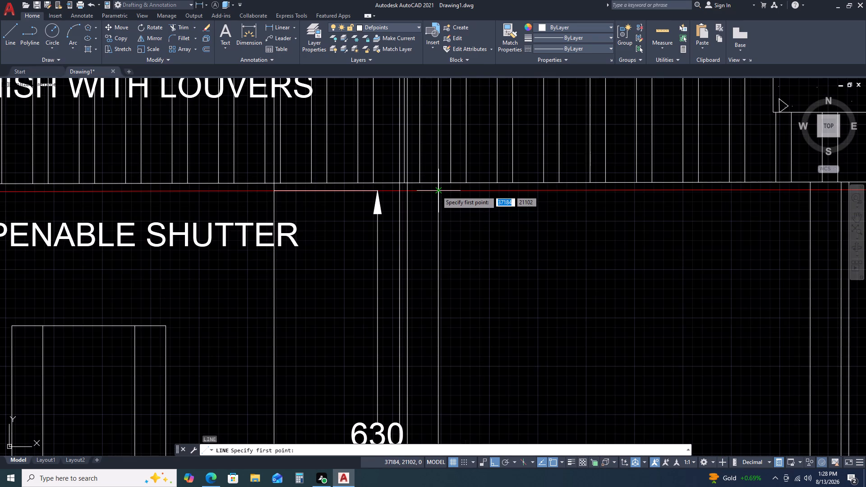
pyautogui.click(437, 191)
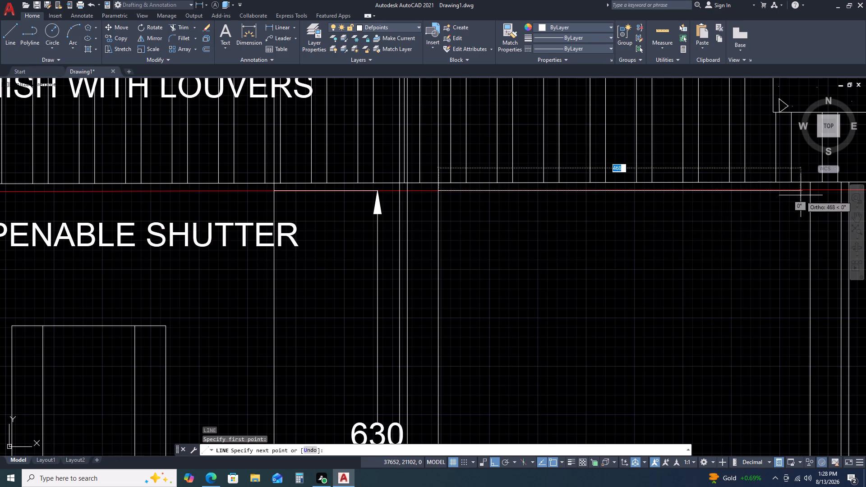
pyautogui.click(810, 192)
pyautogui.press('Escape')
# Stretch the wall-side end of the new top line up onto the red line.
pyautogui.click(752, 190)
pyautogui.scroll(2, 827, 200)
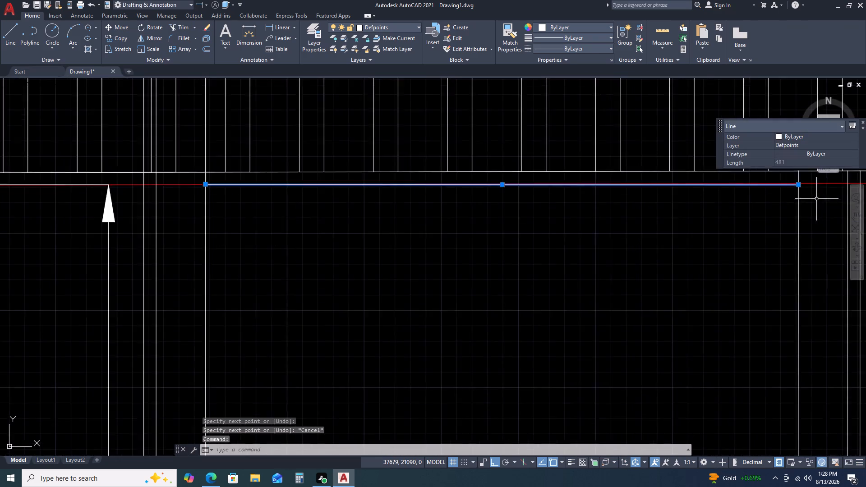
pyautogui.moveTo(804, 207); pyautogui.dragTo(717, 318, button='middle')
pyautogui.scroll(3, 704, 288)
pyautogui.click(671, 283)
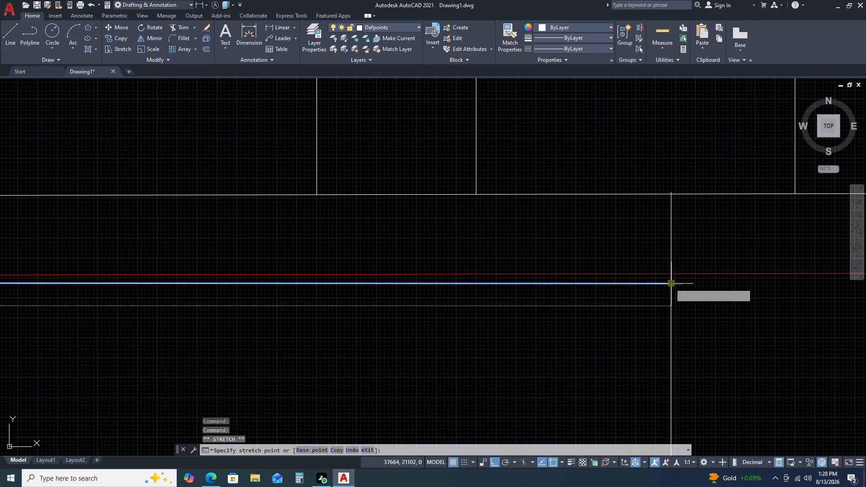
pyautogui.click(669, 271)
pyautogui.press('Escape')
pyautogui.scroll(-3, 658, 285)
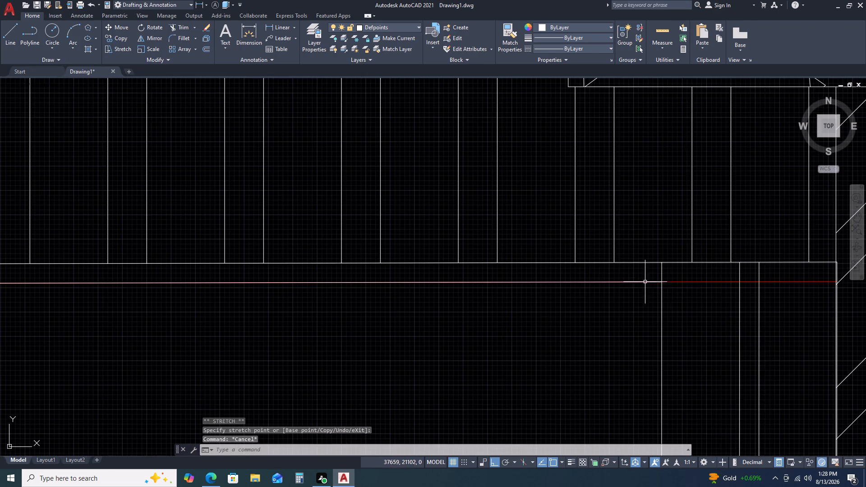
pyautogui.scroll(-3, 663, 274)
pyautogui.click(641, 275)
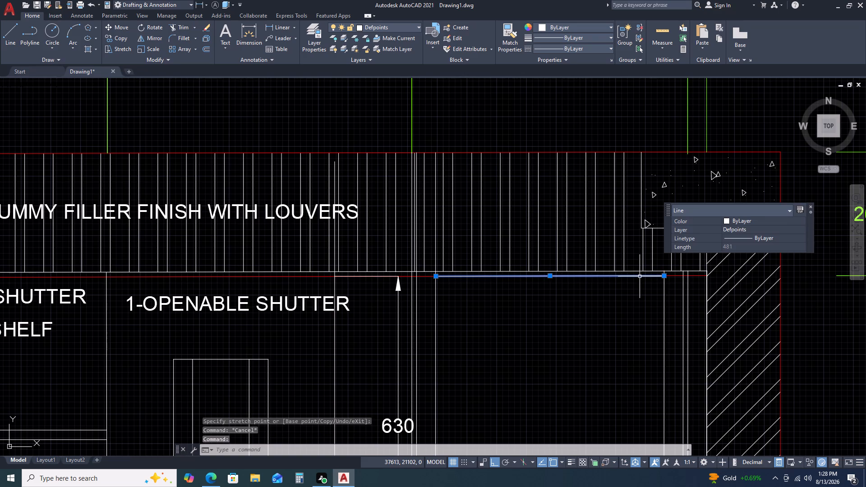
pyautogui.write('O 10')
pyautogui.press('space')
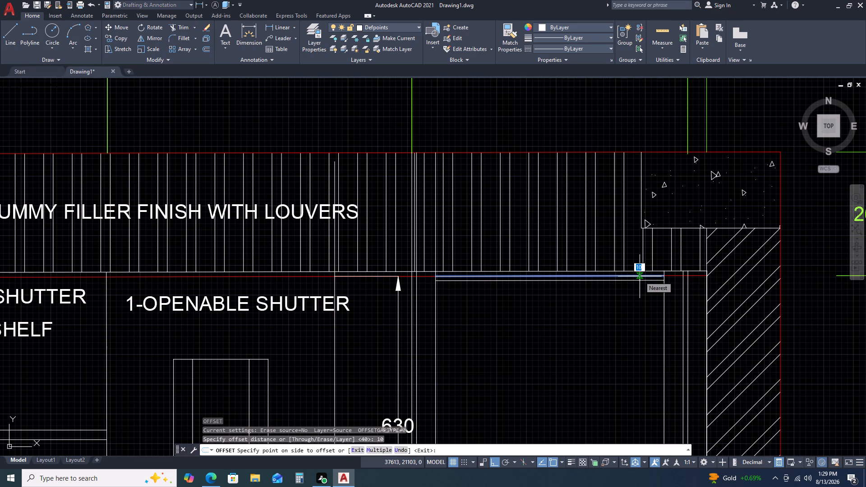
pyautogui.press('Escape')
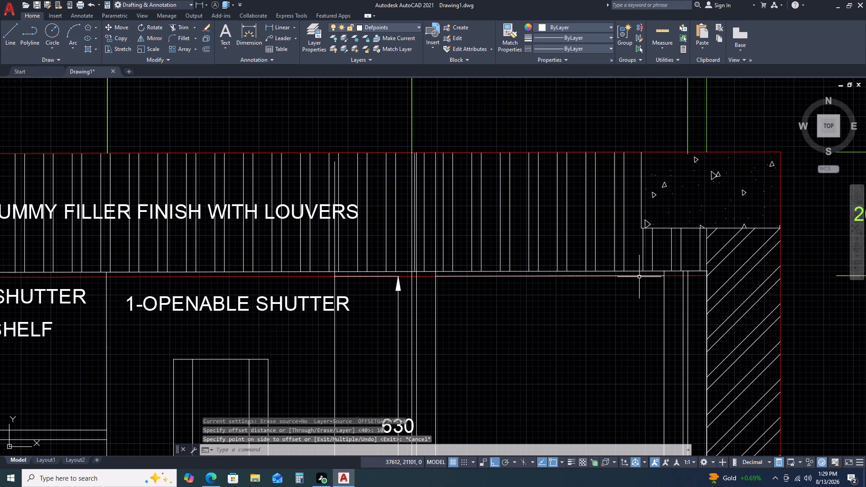
# Offset the section's new top line 40 downward.
pyautogui.click(639, 277)
pyautogui.write('O')
pyautogui.press('space')
pyautogui.write('40')
pyautogui.press('space')
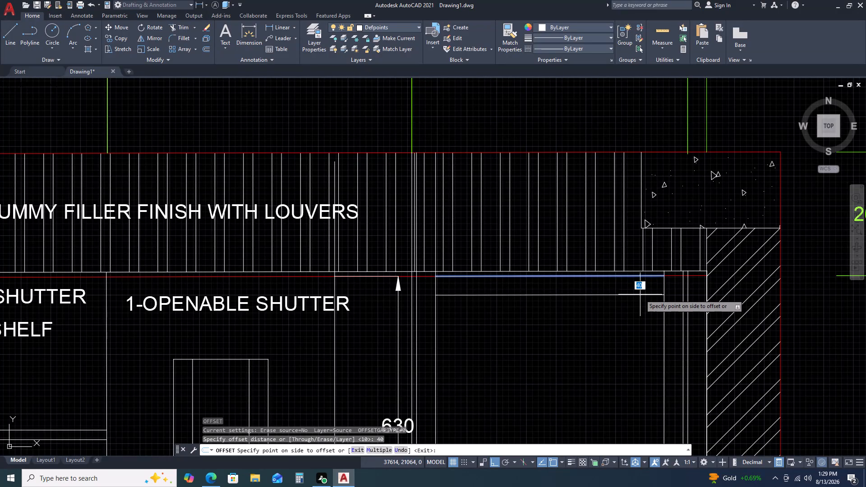
pyautogui.click(640, 294)
pyautogui.moveTo(605, 328); pyautogui.dragTo(620, 275, button='middle')
pyautogui.press('Escape')
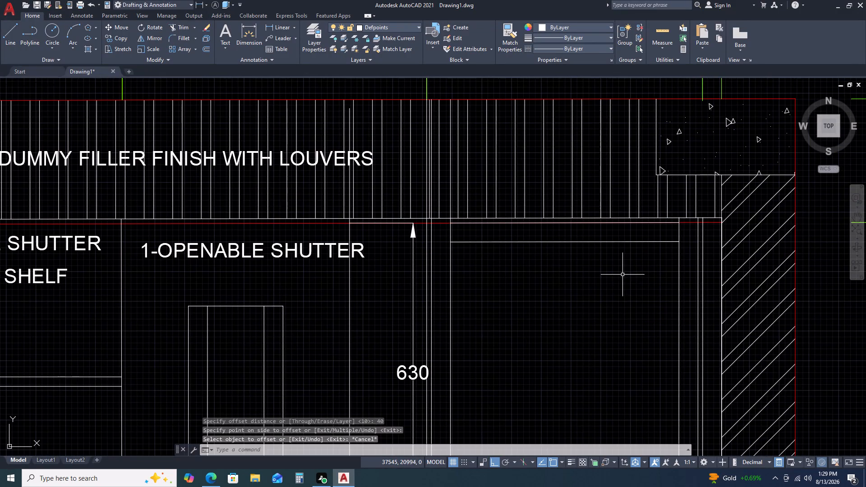
# Fillet both top corners of the inner frame at radius 0, joining the lowered top line to the 40-offset verticals.
pyautogui.scroll(-2, 626, 308)
pyautogui.moveTo(649, 330); pyautogui.dragTo(651, 272, button='middle')
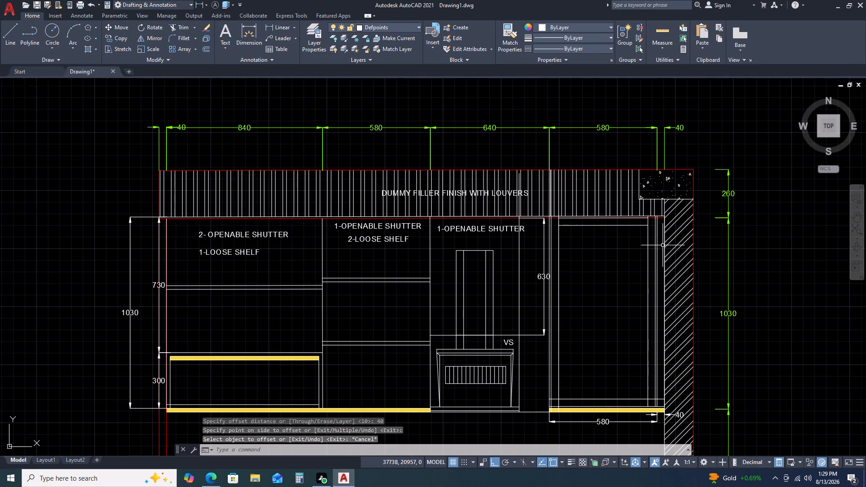
pyautogui.write('F')
pyautogui.press('space')
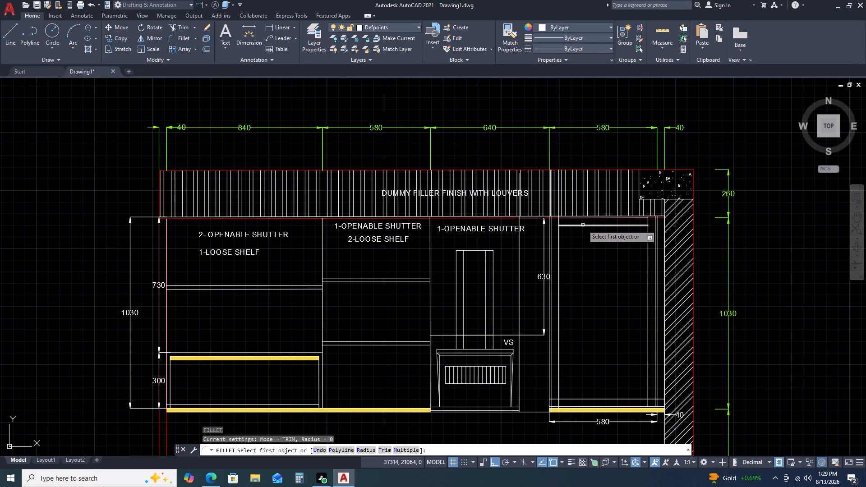
pyautogui.click(583, 225)
pyautogui.click(559, 245)
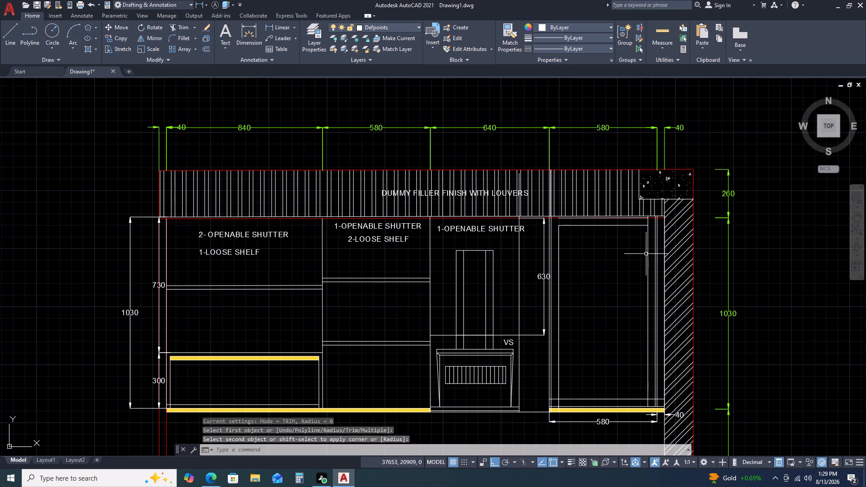
pyautogui.press('space')
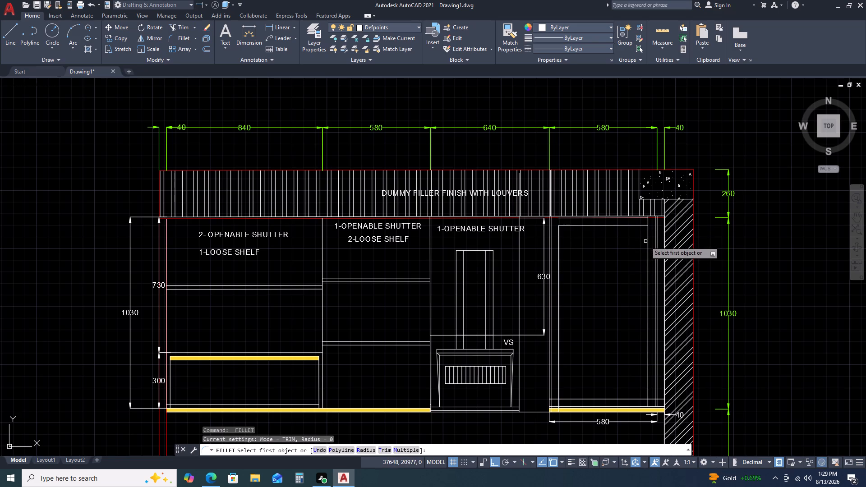
pyautogui.click(647, 246)
pyautogui.click(637, 226)
# Fillet both bottom corners of the inner frame at radius 0, joining the 40-offset bottom line to its verticals.
pyautogui.press('space')
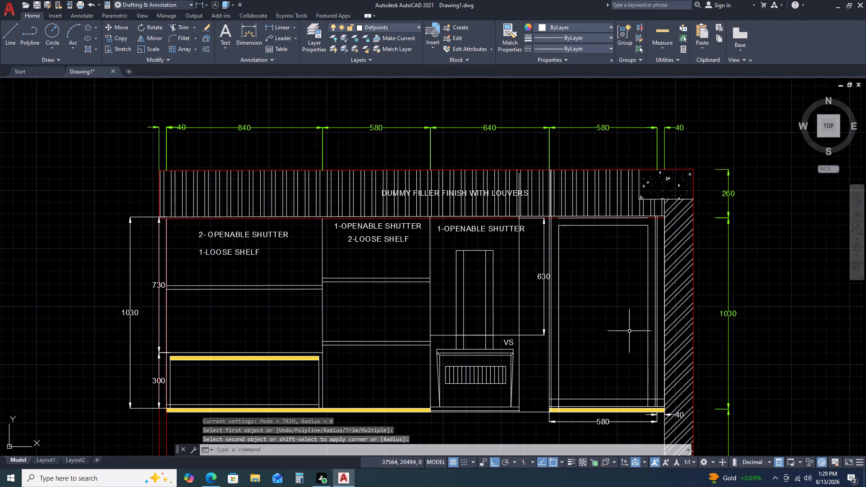
pyautogui.doubleClick(649, 380)
pyautogui.click(640, 400)
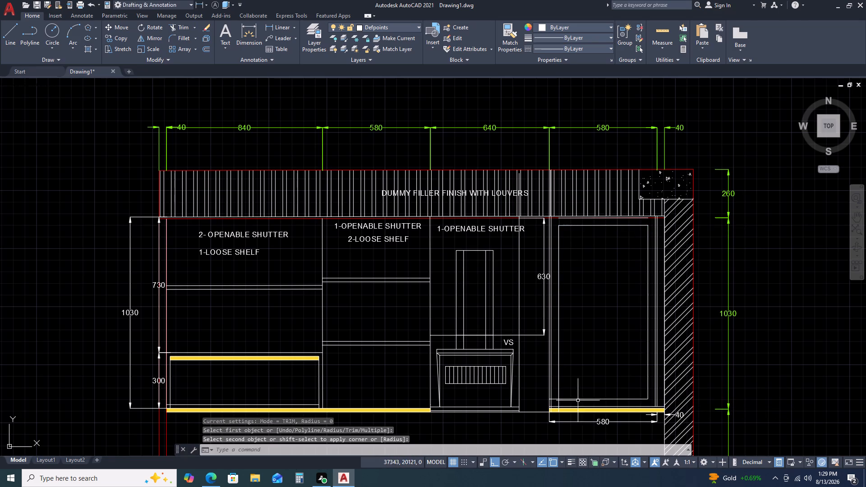
pyautogui.press('space')
pyautogui.click(570, 400)
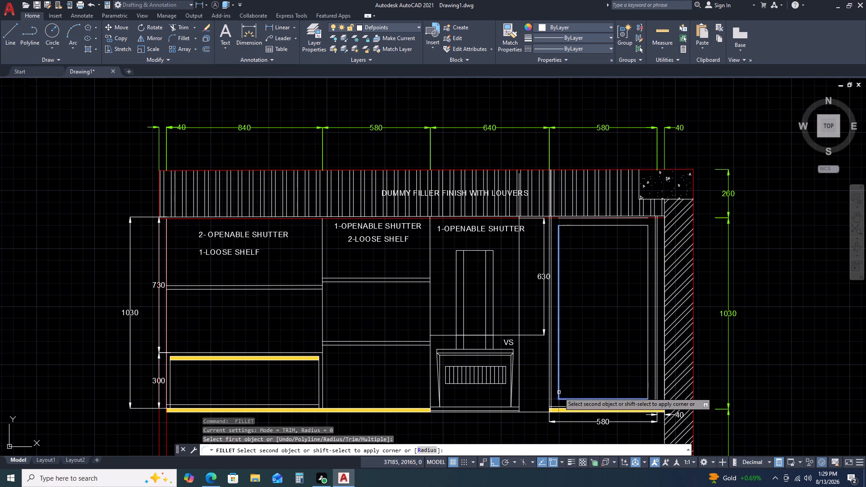
pyautogui.click(559, 392)
pyautogui.press('Escape')
# Fillet the outer frame's wall-side bottom corner at radius 0, joining the line above the yellow strip to the 10-offset vertical.
pyautogui.moveTo(684, 329); pyautogui.dragTo(684, 304, button='middle')
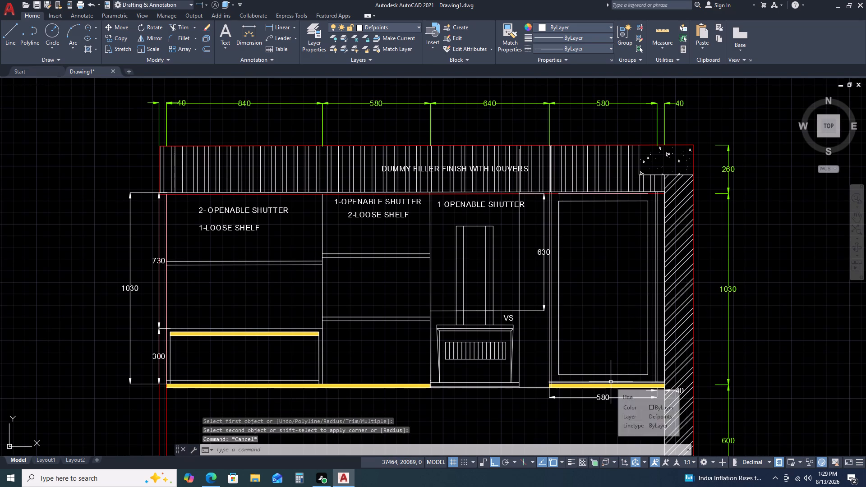
pyautogui.press('f')
pyautogui.press('space')
pyautogui.scroll(3, 639, 392)
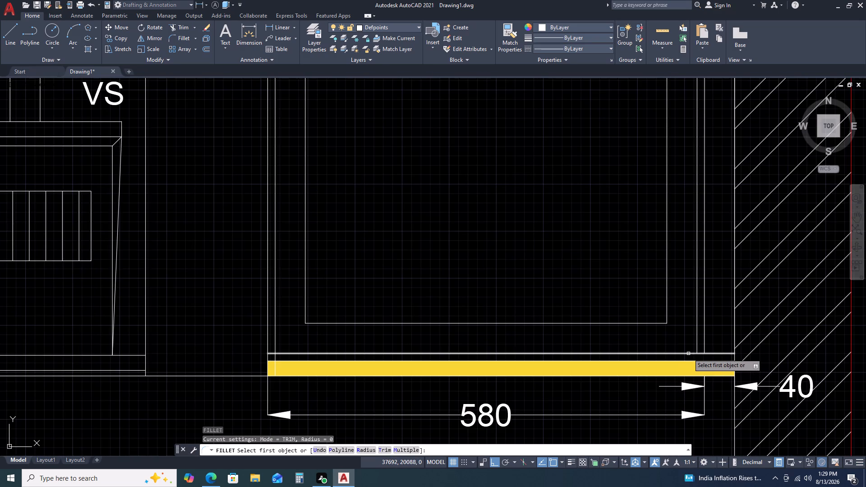
pyautogui.click(688, 354)
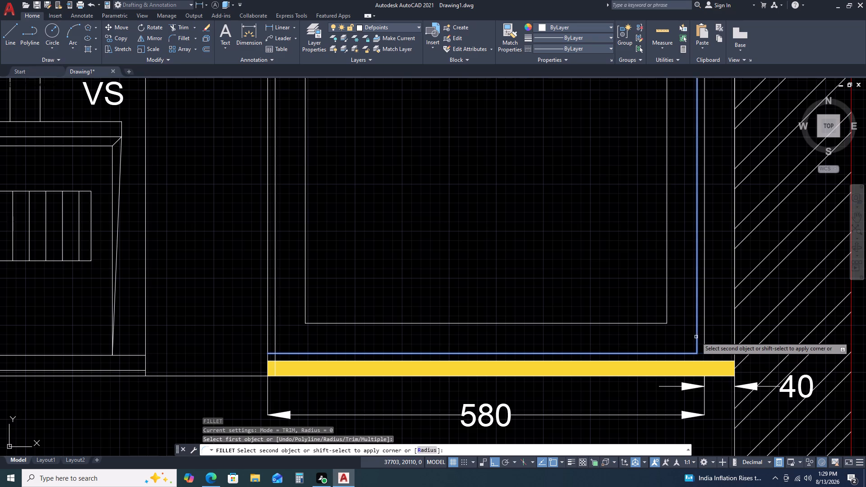
pyautogui.click(696, 337)
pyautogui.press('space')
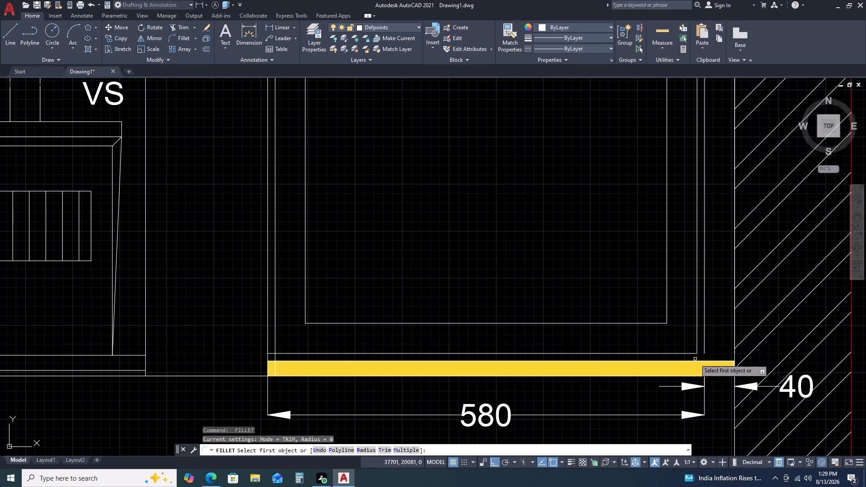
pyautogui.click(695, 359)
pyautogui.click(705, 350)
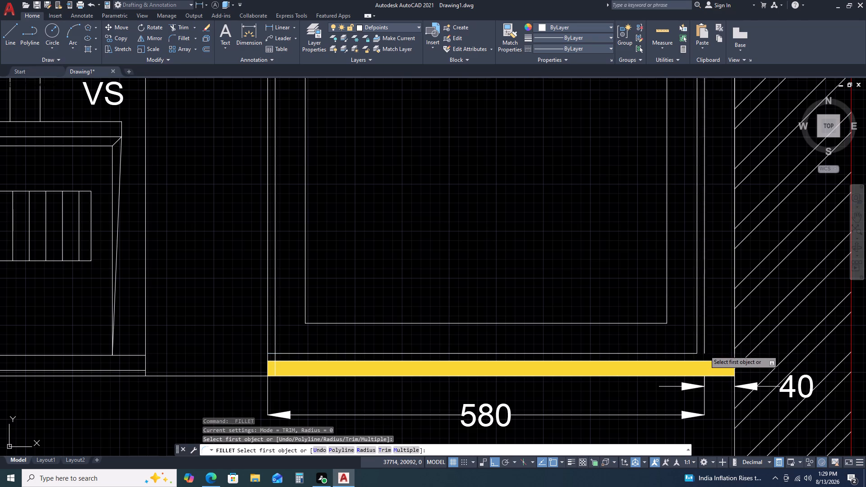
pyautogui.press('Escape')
# Fillet the outer frame's bottom corner beside the chimney unit at radius 0.
pyautogui.press('space')
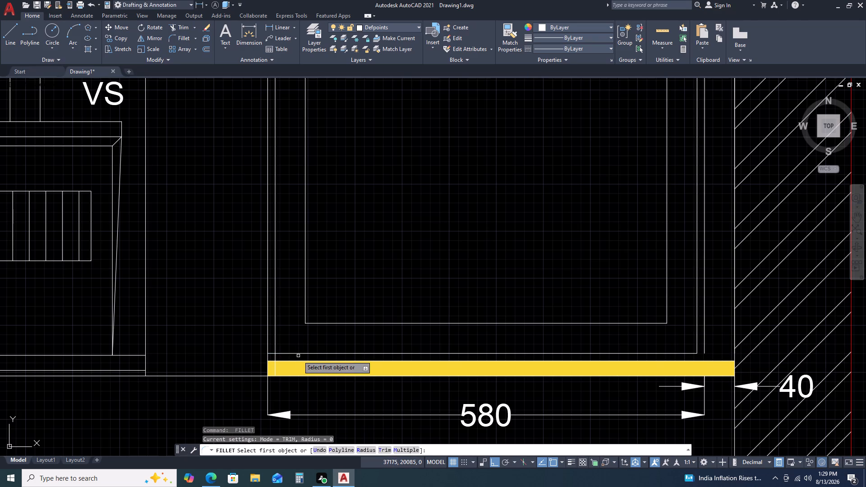
pyautogui.click(299, 354)
pyautogui.click(275, 339)
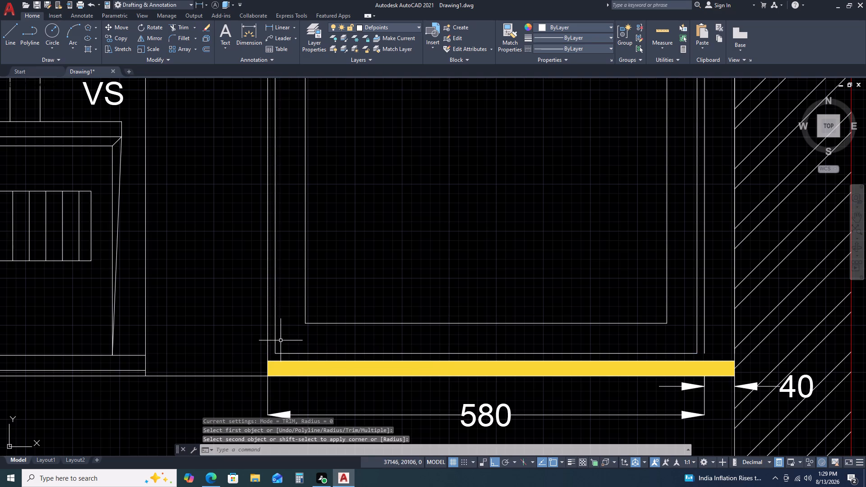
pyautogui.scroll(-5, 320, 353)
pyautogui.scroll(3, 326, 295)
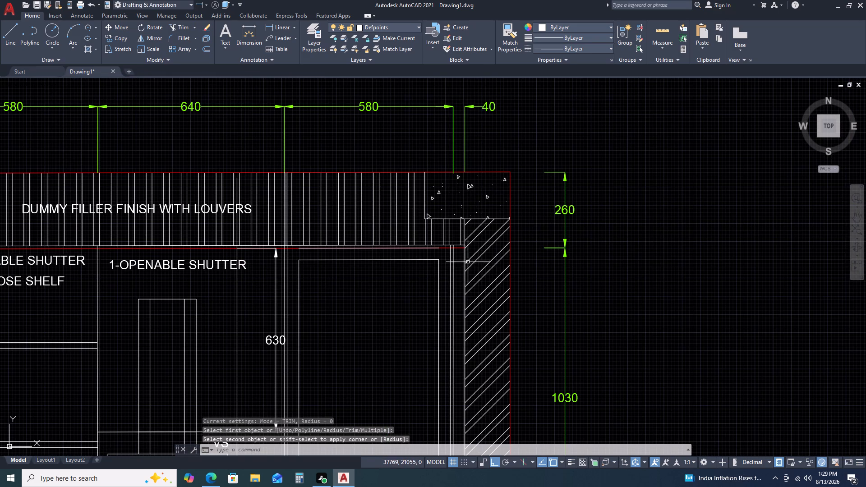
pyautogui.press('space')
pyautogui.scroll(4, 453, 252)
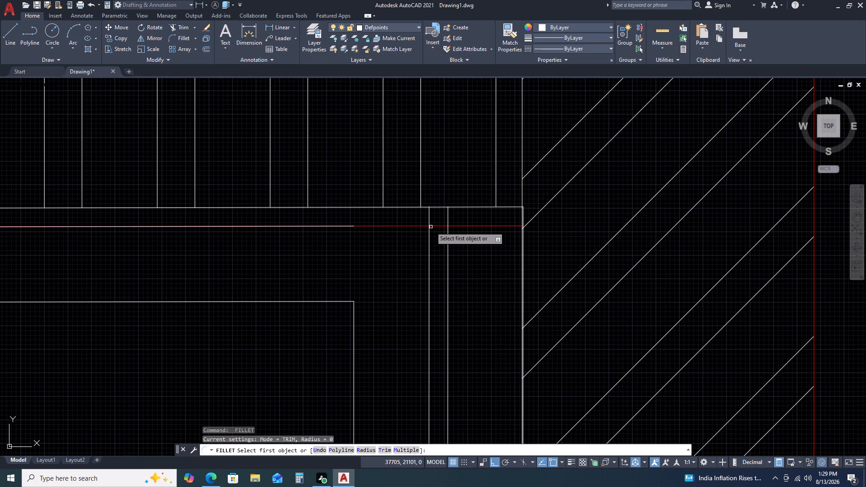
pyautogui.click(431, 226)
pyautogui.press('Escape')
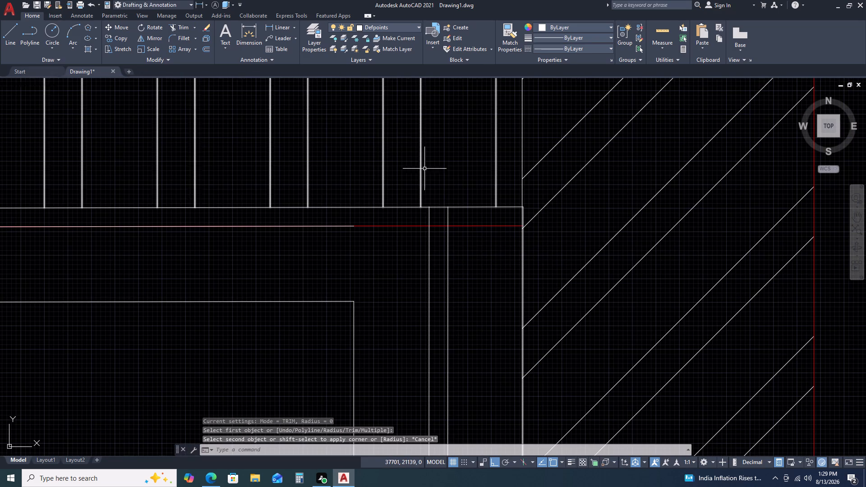
# Fillet both top corners of the outer frame at radius 0, joining its top line to the 10-offset verticals.
pyautogui.scroll(-3, 485, 242)
pyautogui.moveTo(489, 247); pyautogui.dragTo(793, 209, button='middle')
pyautogui.press('space')
pyautogui.moveTo(716, 216); pyautogui.dragTo(598, 211, button='middle')
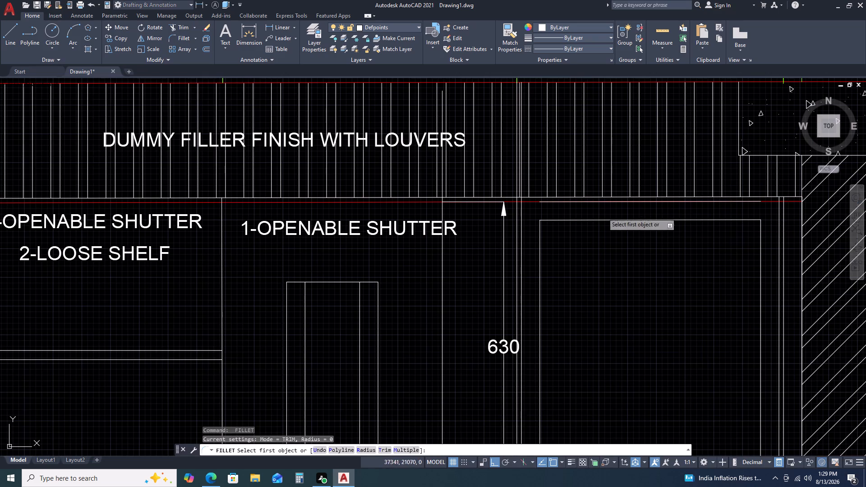
pyautogui.moveTo(598, 211); pyautogui.dragTo(592, 207, button='middle')
pyautogui.click(756, 201)
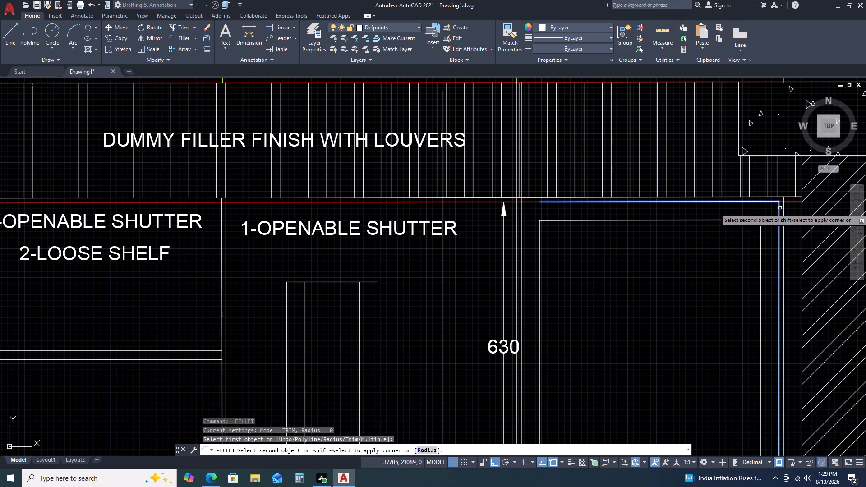
pyautogui.click(779, 214)
pyautogui.press('space')
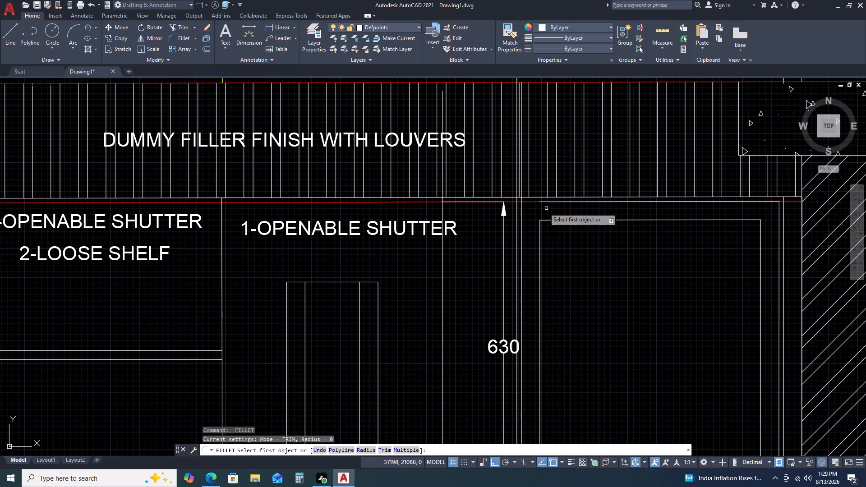
pyautogui.click(547, 202)
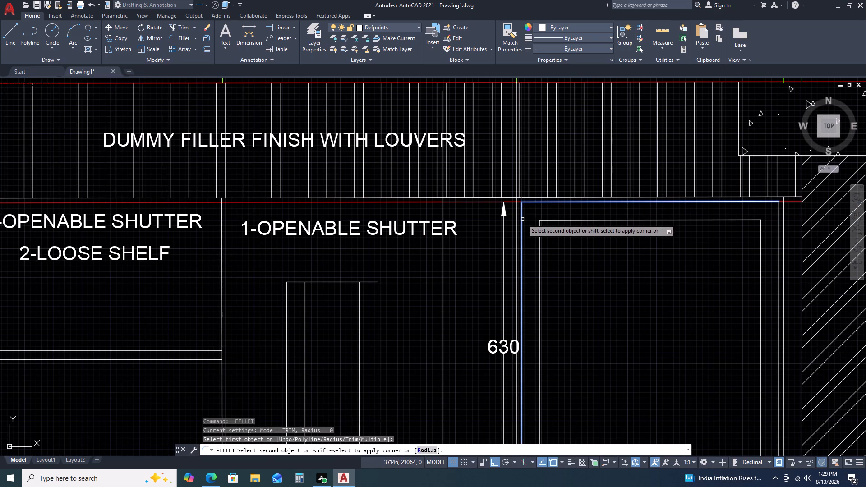
pyautogui.click(522, 219)
pyautogui.press('Escape')
# Examine the inner and outer frames of the wall-side cabinet, including their bottom corners above the yellow strip.
pyautogui.scroll(-3, 609, 198)
pyautogui.moveTo(635, 225); pyautogui.dragTo(574, 198, button='middle')
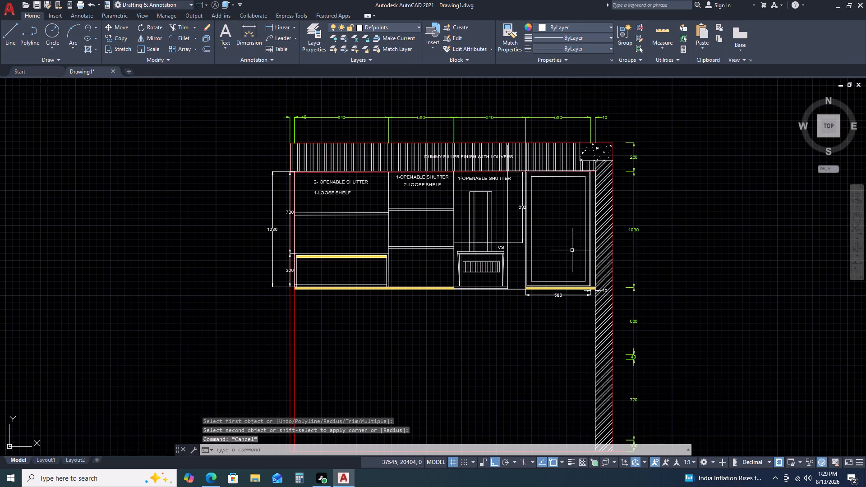
pyautogui.moveTo(551, 299); pyautogui.dragTo(557, 252, button='middle')
pyautogui.middleClick(557, 252)
pyautogui.scroll(2, 562, 226)
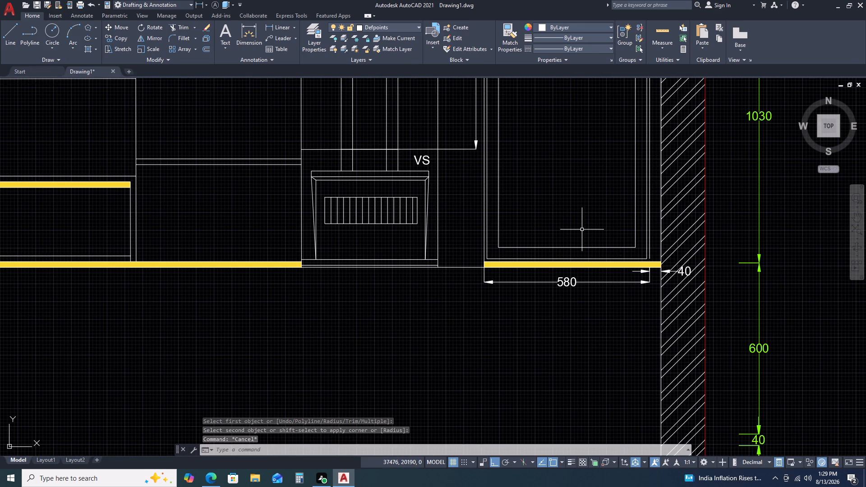
pyautogui.scroll(-1, 596, 262)
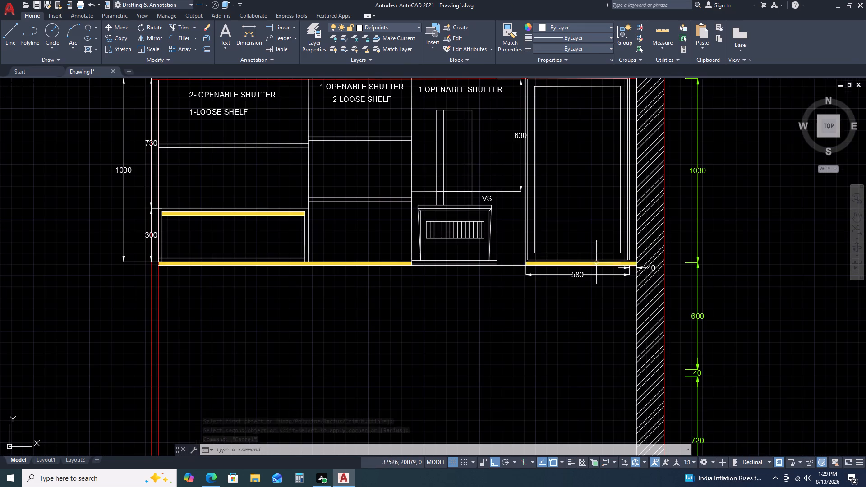
pyautogui.moveTo(622, 256); pyautogui.dragTo(612, 295, button='middle')
pyautogui.scroll(-1, 622, 257)
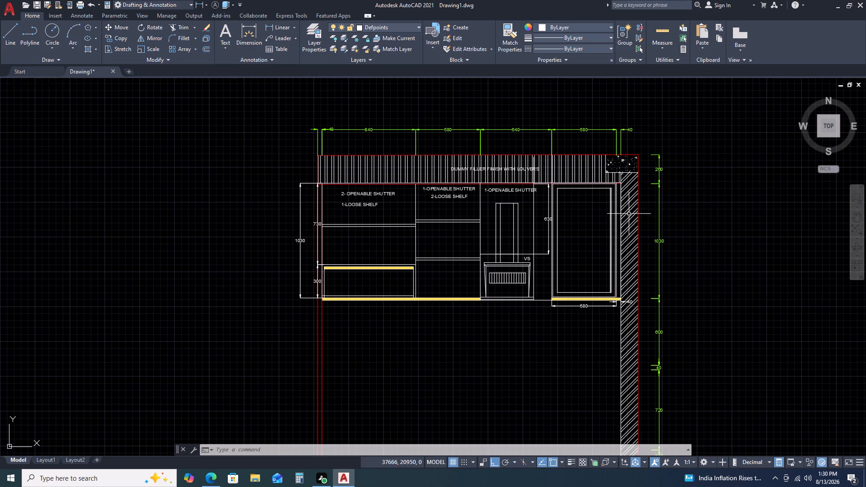
# Offset the outer frame's top line 10 downward.
pyautogui.scroll(2, 596, 187)
pyautogui.click(595, 178)
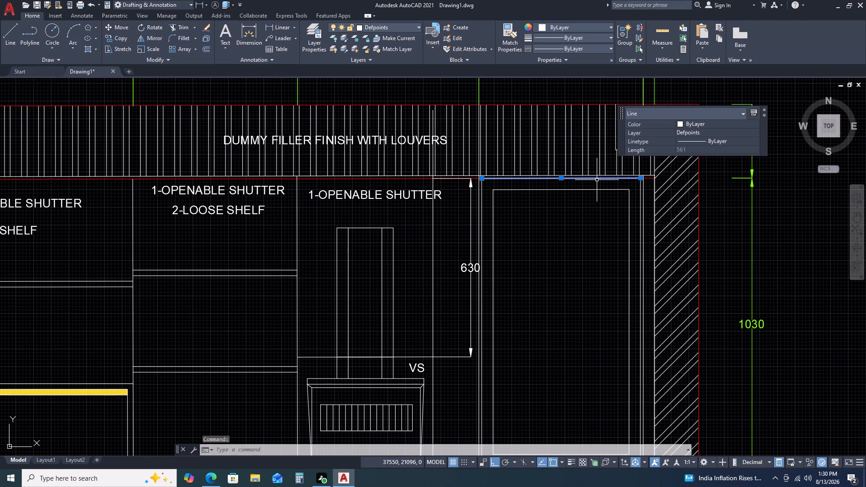
pyautogui.press('o')
pyautogui.press('space')
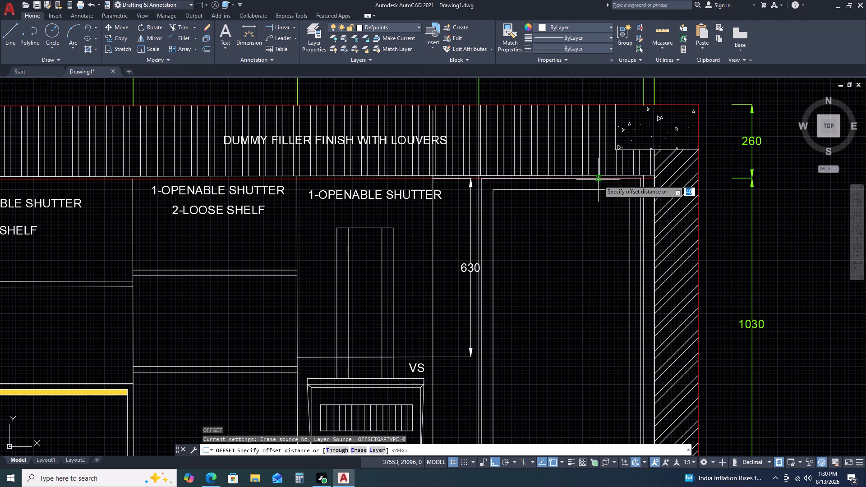
pyautogui.write('10')
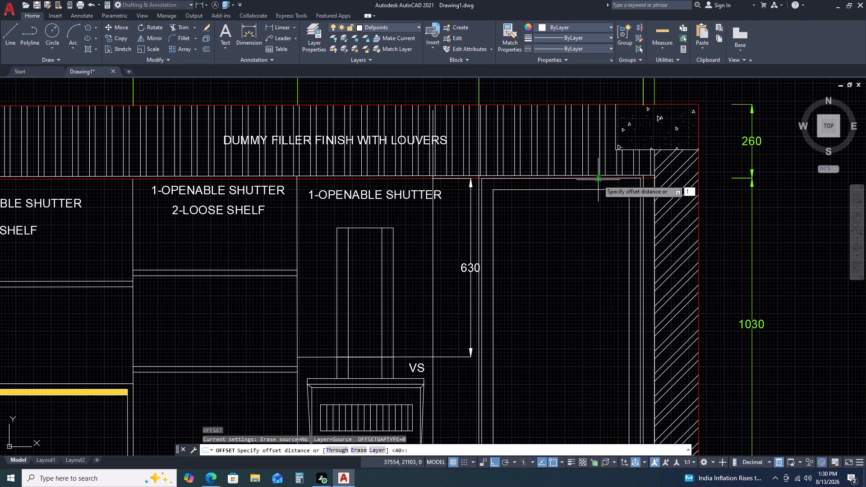
pyautogui.press('space')
pyautogui.click(598, 180)
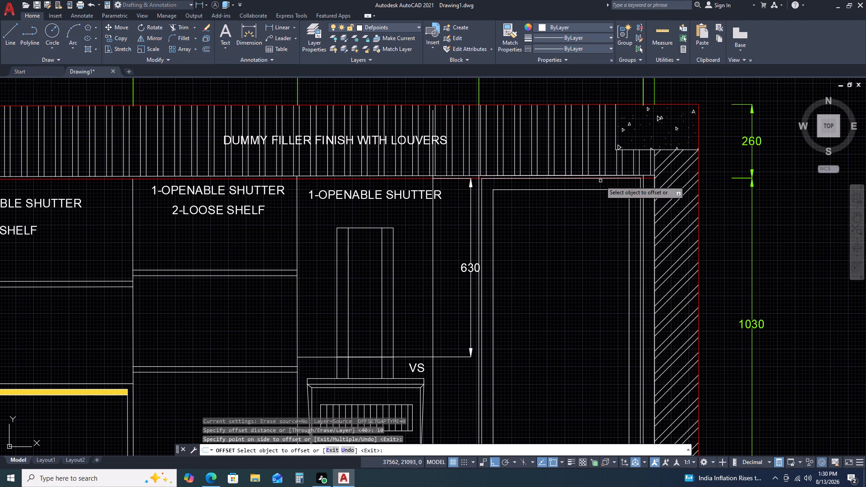
pyautogui.click(604, 178)
pyautogui.click(603, 184)
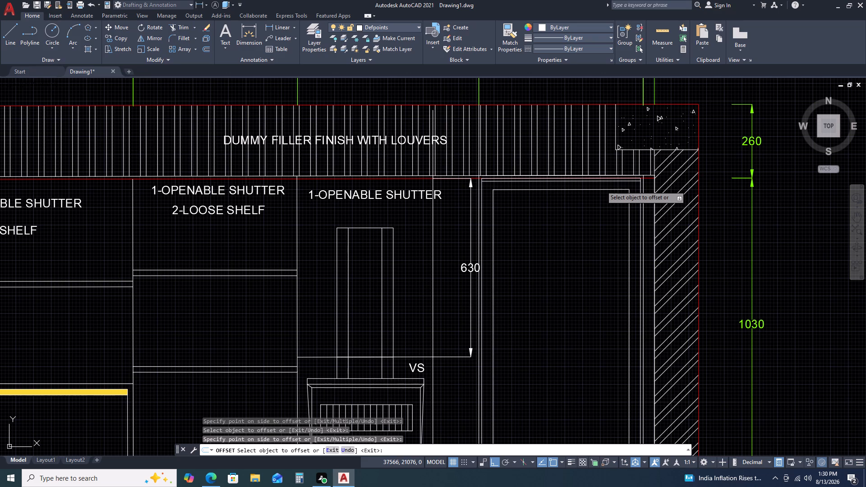
pyautogui.press('Escape')
# Offset the line just below the outer frame's top line 20 downward to form a strip.
pyautogui.click(606, 182)
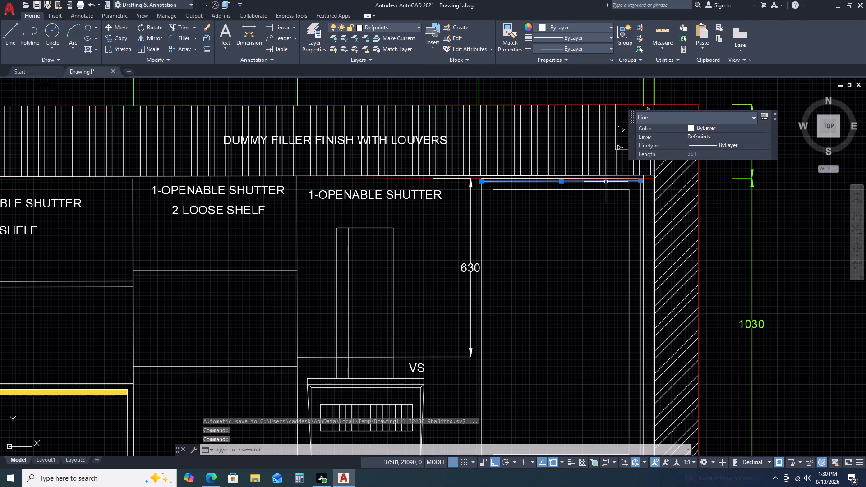
pyautogui.write('PO')
pyautogui.press('BackSpace')
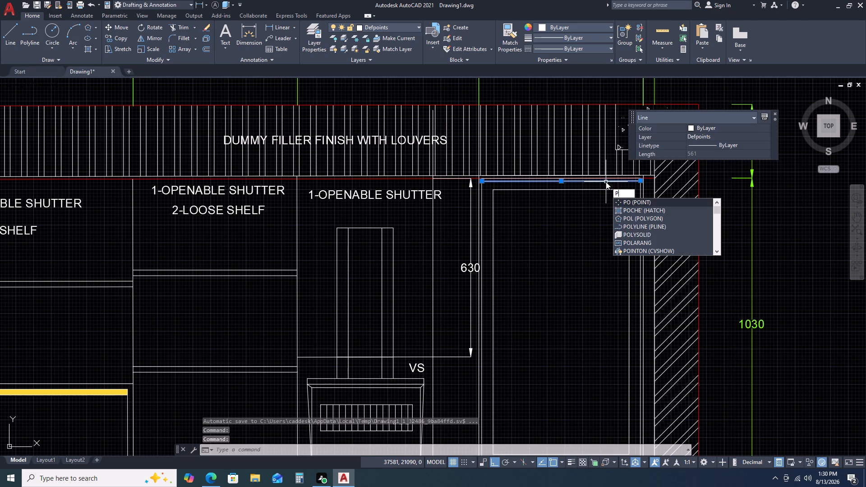
pyautogui.press('BackSpace')
pyautogui.write('O')
pyautogui.press('space')
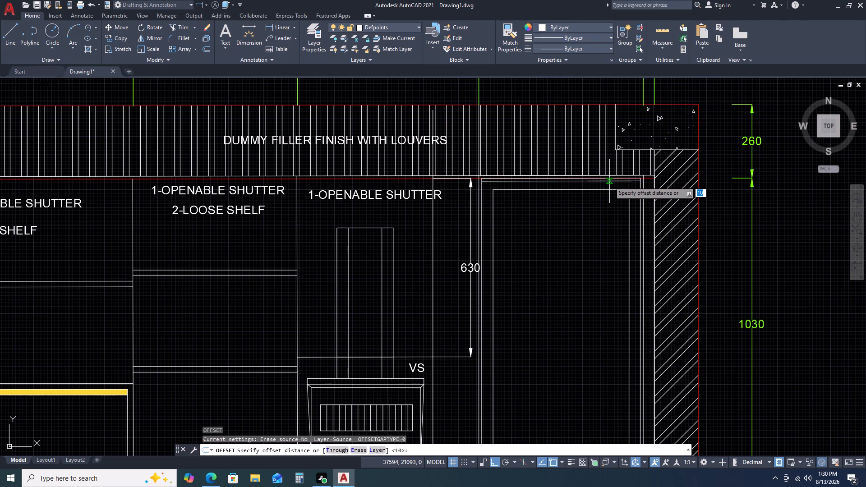
pyautogui.write('20')
pyautogui.press('space')
pyautogui.click(606, 193)
pyautogui.press('Escape')
# Delete the inner frame's top line.
pyautogui.scroll(1, 605, 189)
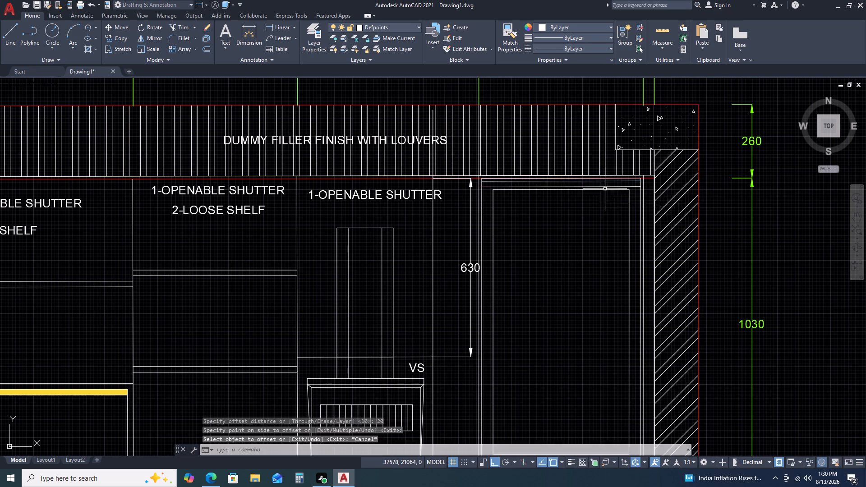
pyautogui.scroll(2, 605, 189)
pyautogui.click(605, 187)
pyautogui.click(601, 193)
pyautogui.press('Delete')
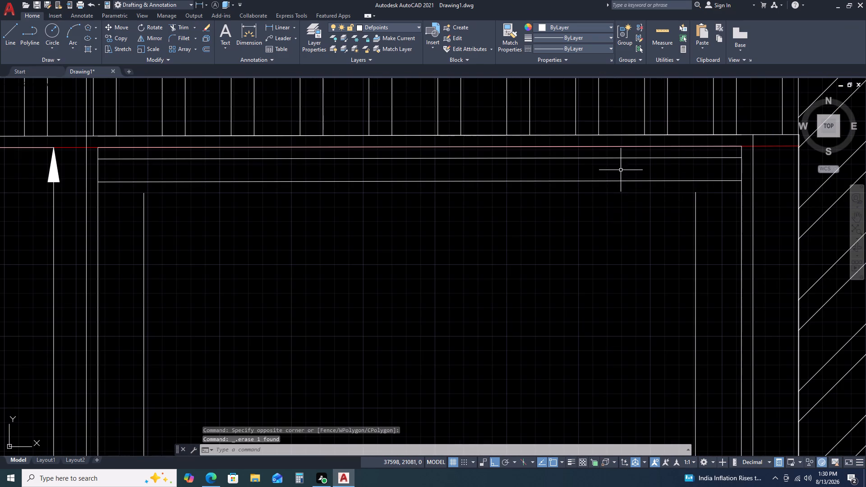
# Offset the strip's lower line 40 downward as the inner frame's new top line.
pyautogui.click(622, 170)
pyautogui.click(604, 191)
pyautogui.press('o')
pyautogui.press('space')
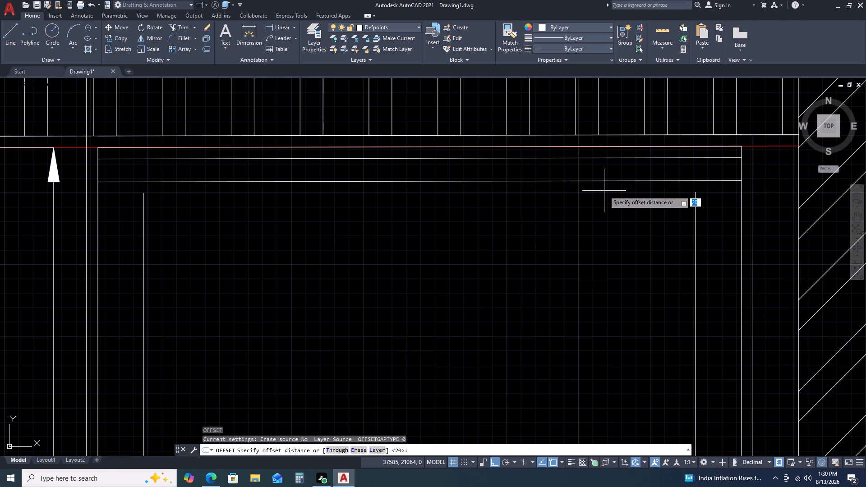
pyautogui.write('40')
pyautogui.press('space')
pyautogui.doubleClick(585, 218)
pyautogui.press('Escape')
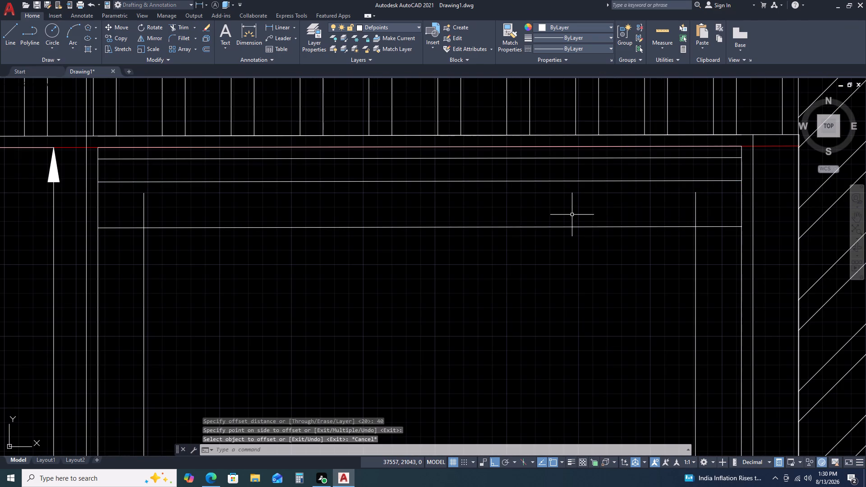
# Fillet both top corners of the inner frame at radius 0, joining the new top line to the inner verticals.
pyautogui.write('F')
pyautogui.press('space')
pyautogui.click(687, 225)
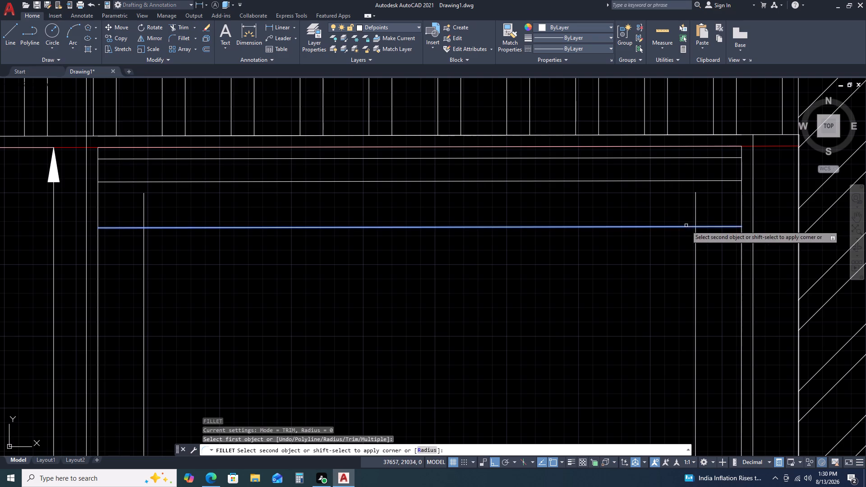
pyautogui.click(695, 253)
pyautogui.press('space')
pyautogui.scroll(-2, 539, 220)
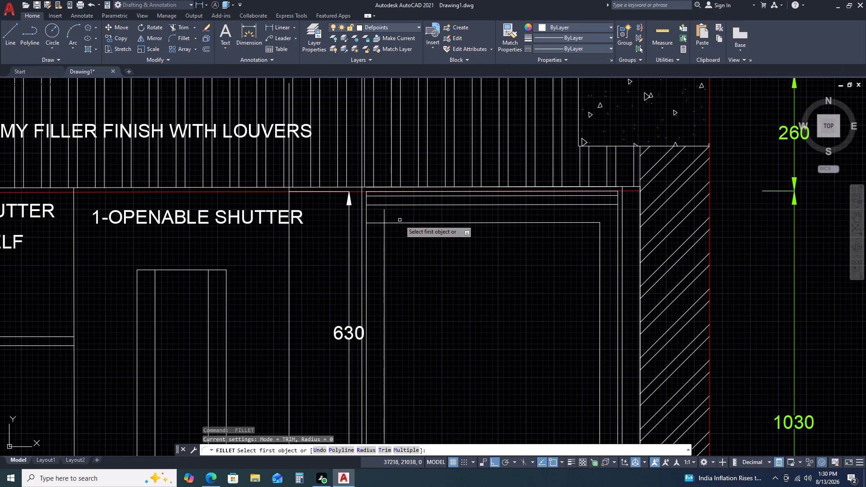
pyautogui.click(400, 220)
pyautogui.click(398, 223)
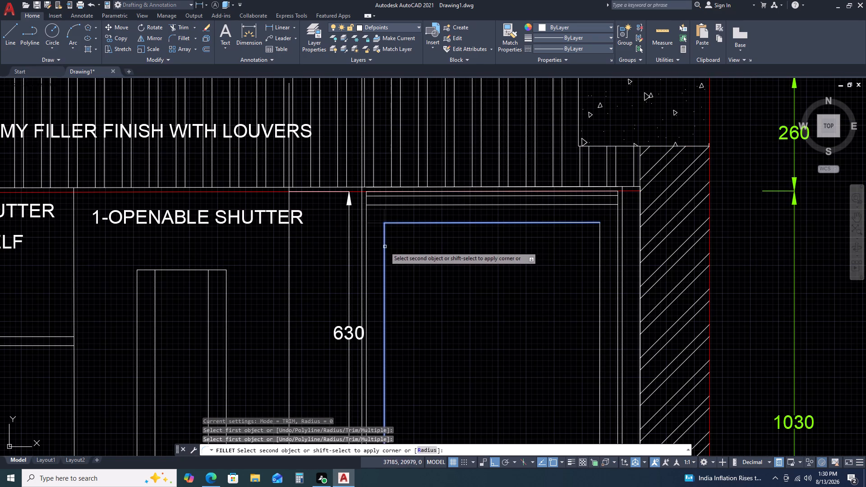
pyautogui.click(385, 247)
pyautogui.press('Escape')
# Extend both ends of the strip's two horizontal lines to the cabinet's outer verticals.
pyautogui.moveTo(656, 219); pyautogui.dragTo(659, 214, button='middle')
pyautogui.middleClick(659, 213)
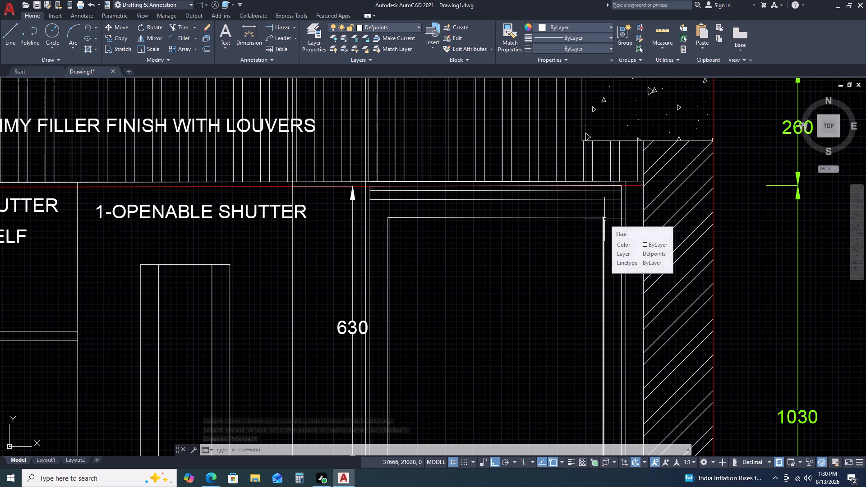
pyautogui.press('l')
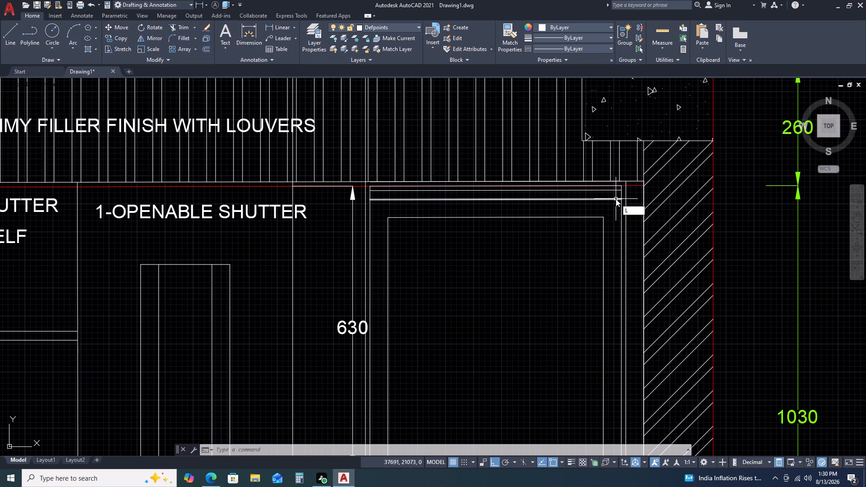
pyautogui.press('Escape')
pyautogui.write('EX')
pyautogui.press('space')
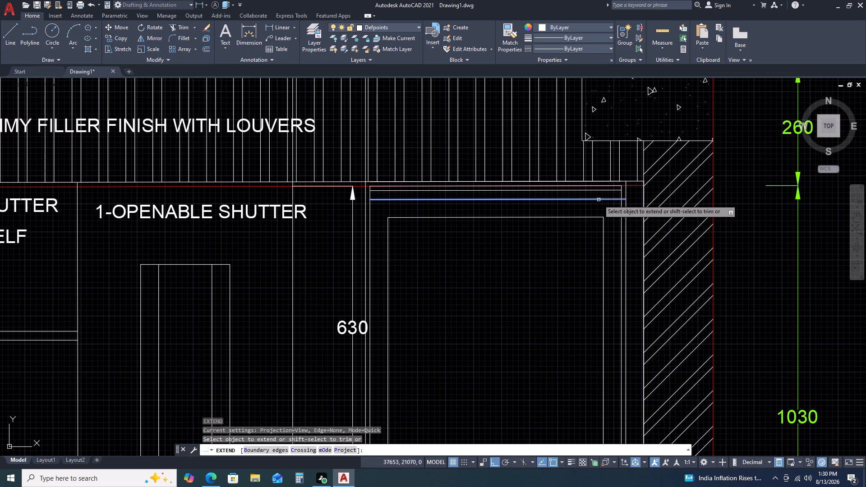
pyautogui.click(601, 198)
pyautogui.click(490, 199)
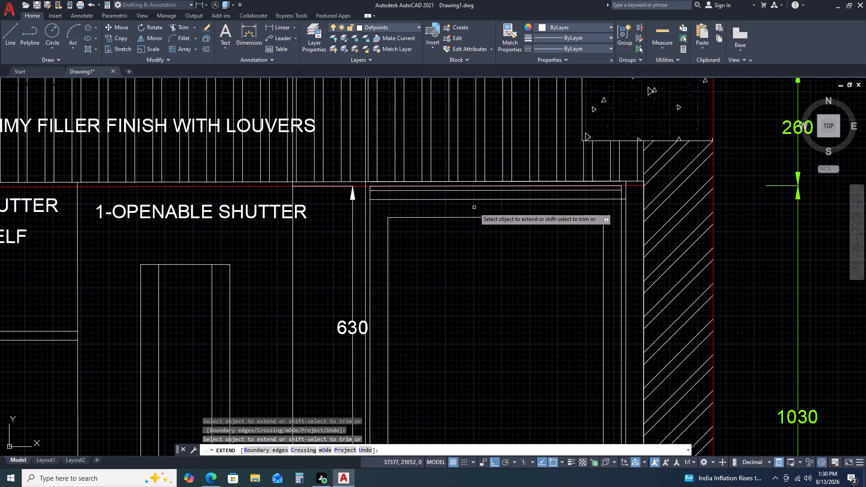
pyautogui.click(456, 200)
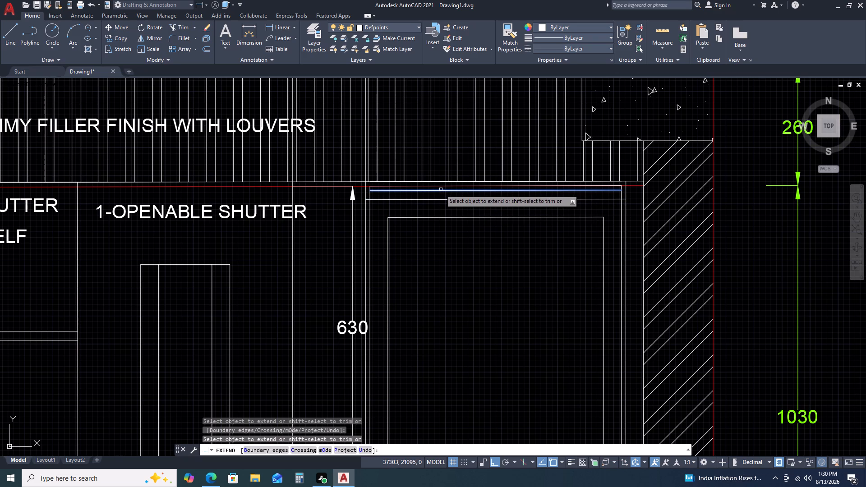
pyautogui.click(434, 192)
pyautogui.click(434, 192)
pyautogui.click(422, 191)
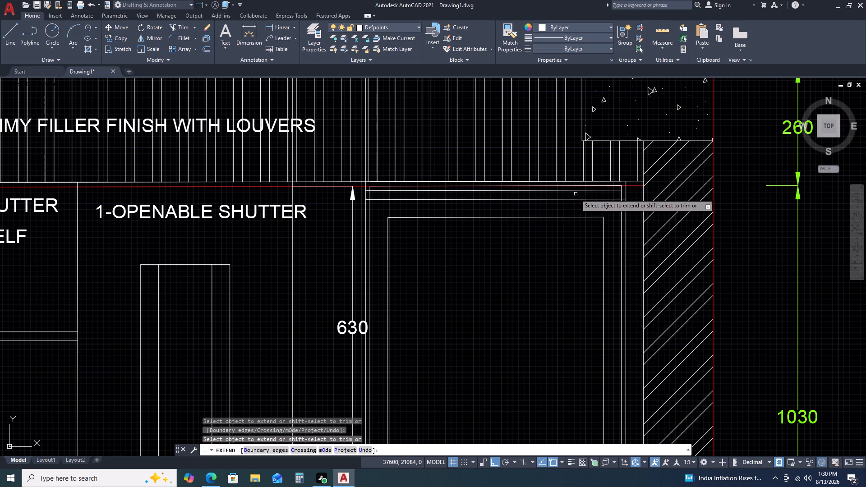
pyautogui.click(607, 190)
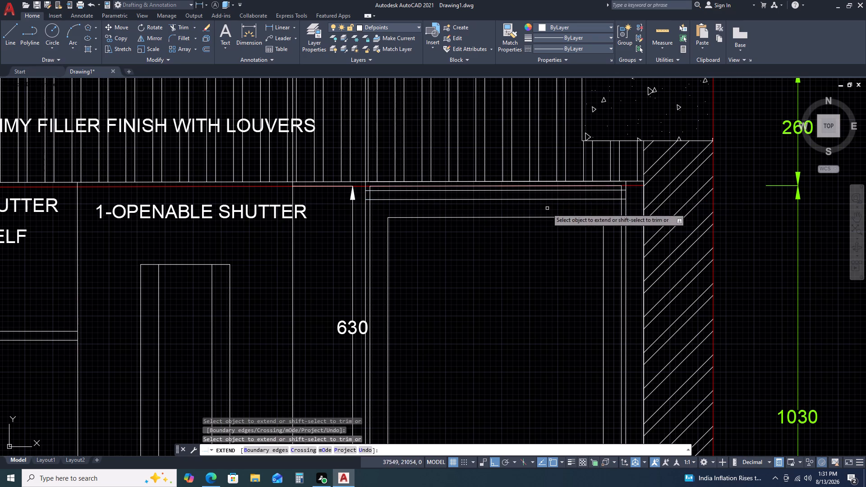
pyautogui.press('Escape')
# Hatch the strip below the outer frame's top line in solid yellow, including both small end pieces up to the cabinet's outer verticals.
pyautogui.write('H')
pyautogui.press('space')
pyautogui.click(502, 192)
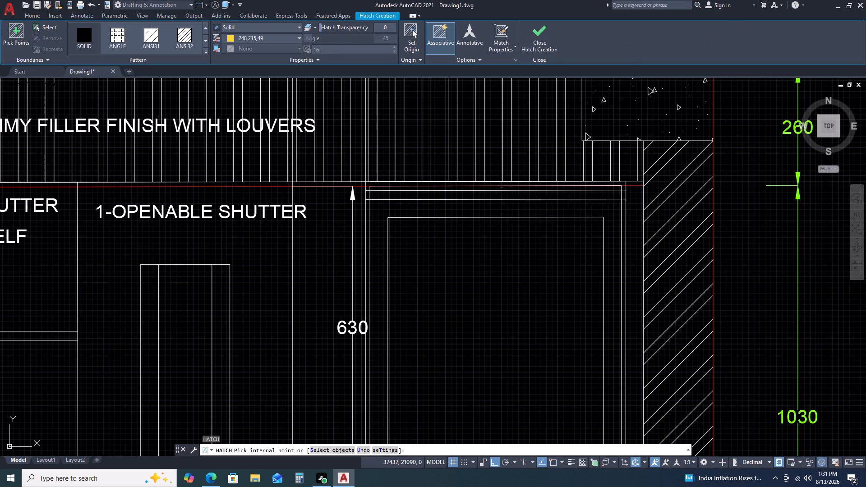
pyautogui.scroll(2, 621, 197)
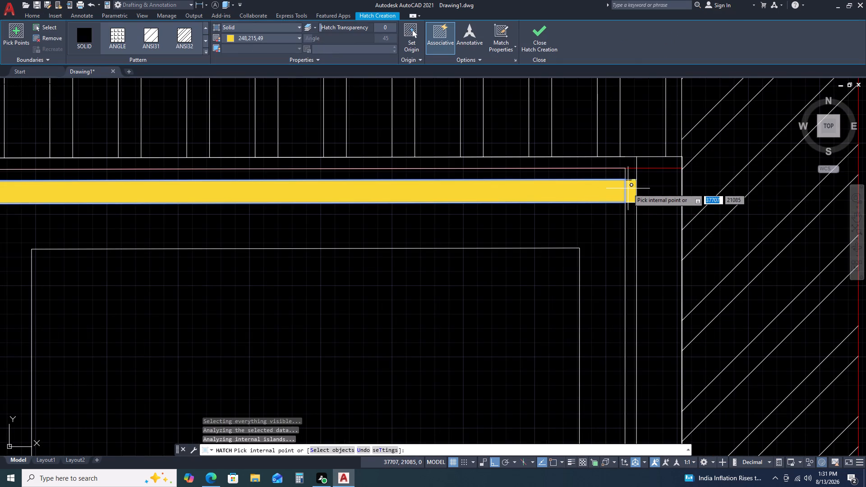
pyautogui.click(628, 189)
pyautogui.scroll(-4, 581, 196)
pyautogui.scroll(3, 364, 194)
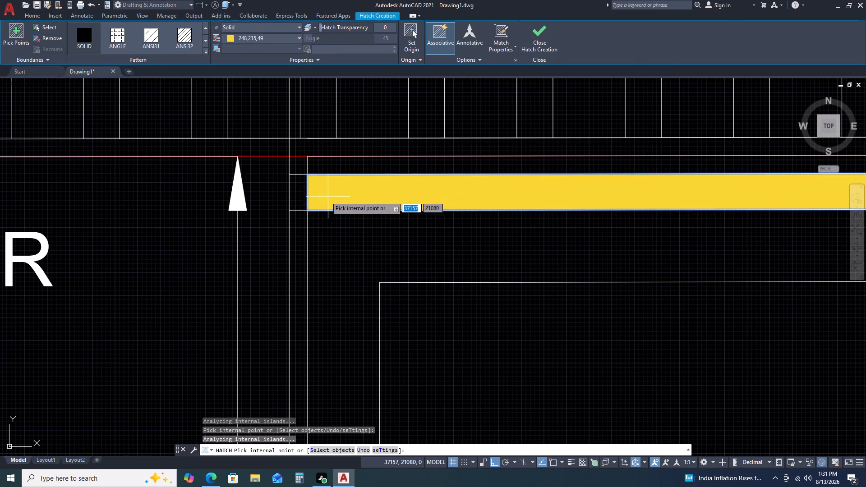
pyautogui.click(297, 199)
pyautogui.scroll(-2, 371, 202)
pyautogui.scroll(-3, 496, 177)
pyautogui.press('Escape')
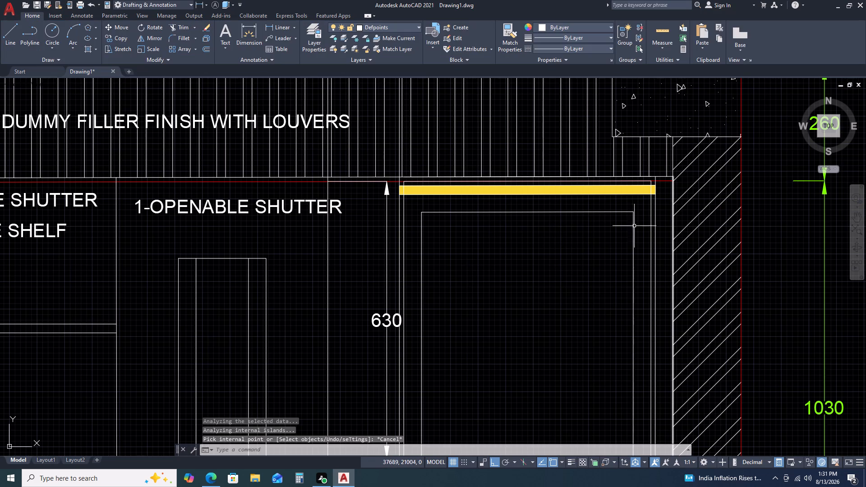
pyautogui.scroll(-3, 628, 226)
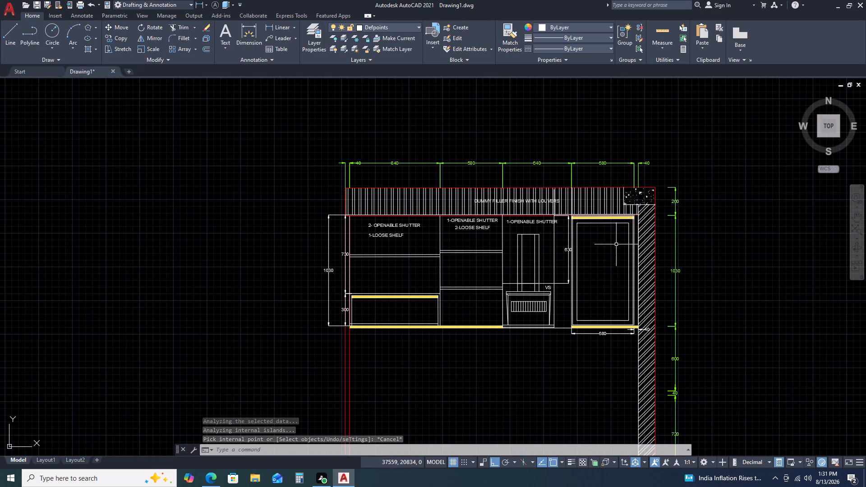
# Divide the right vertical line of the cabinet's inner frame into 3 equal segments.
pyautogui.moveTo(616, 267); pyautogui.dragTo(587, 192, button='middle')
pyautogui.scroll(2, 593, 240)
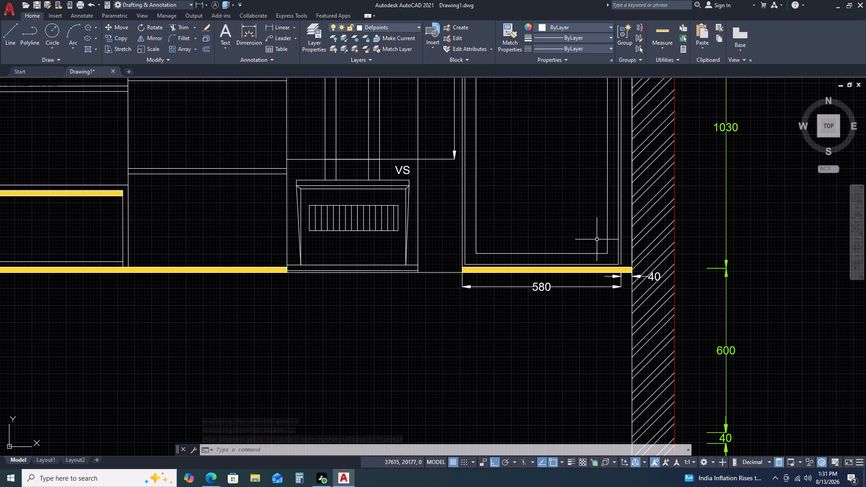
pyautogui.click(608, 204)
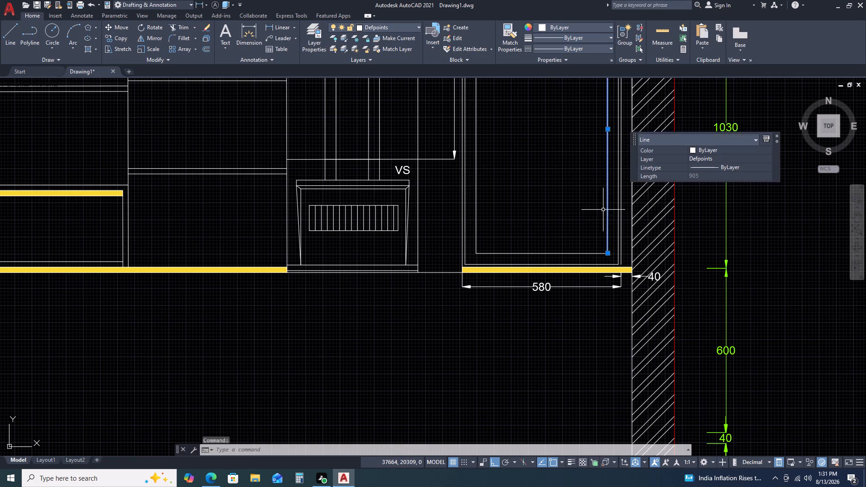
pyautogui.scroll(-2, 594, 234)
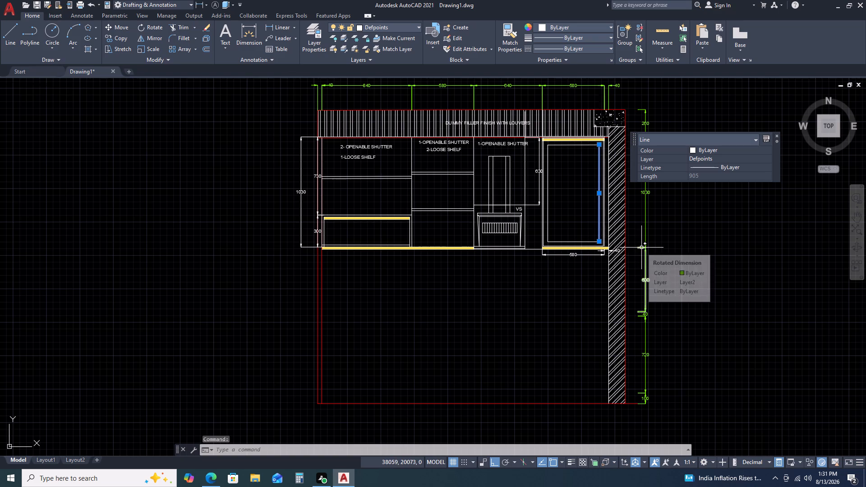
pyautogui.press('d')
pyautogui.press('i')
pyautogui.write('V')
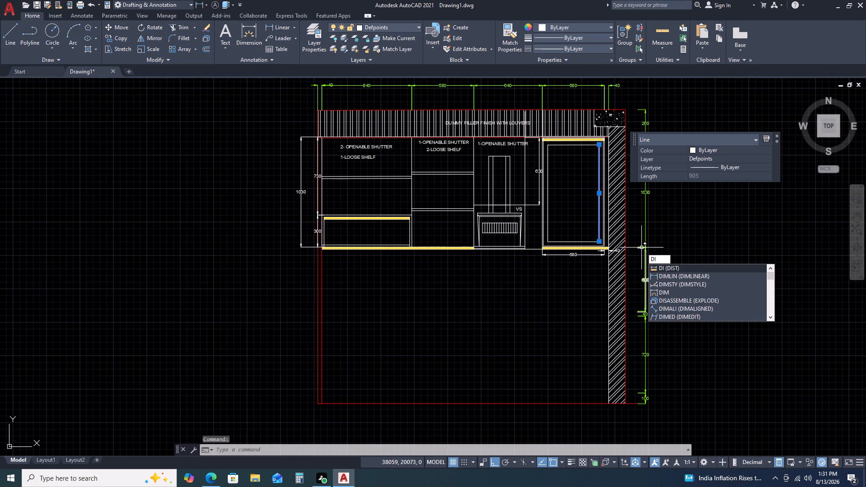
pyautogui.press('space')
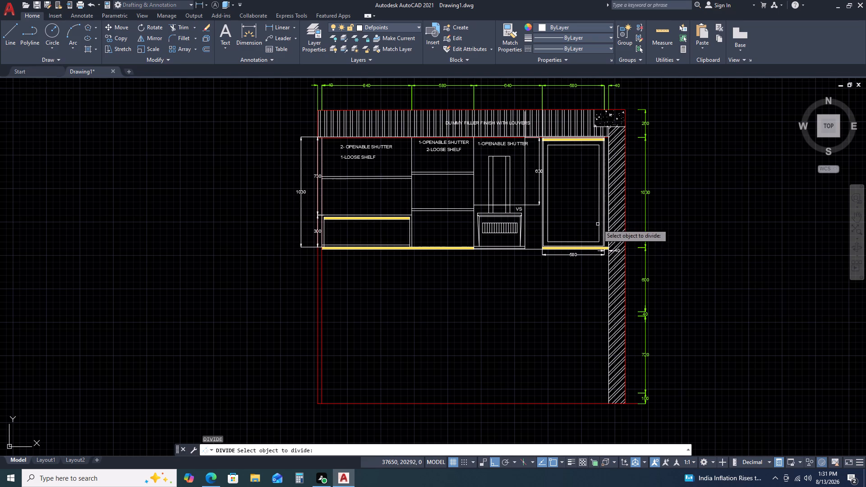
pyautogui.click(598, 224)
pyautogui.click(599, 224)
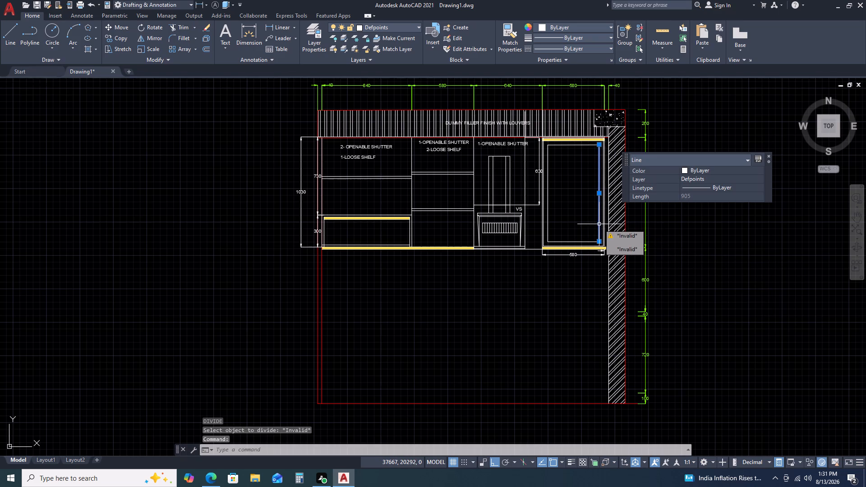
pyautogui.press('space')
pyautogui.click(599, 223)
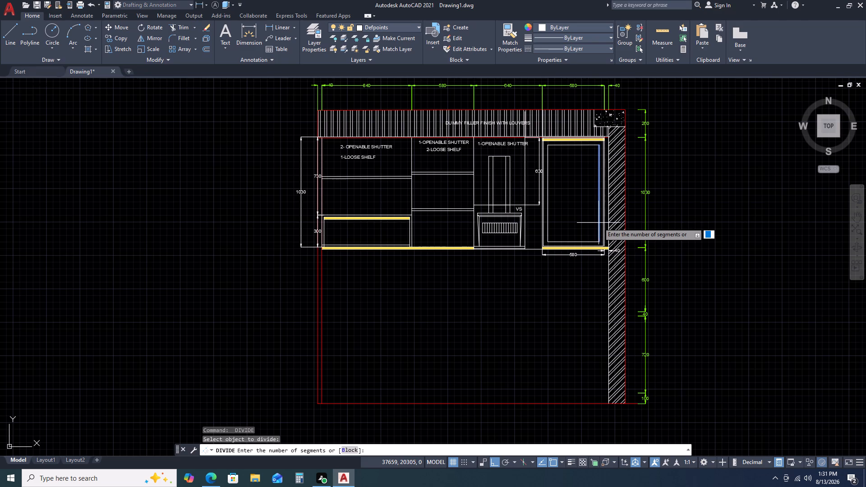
pyautogui.press('space')
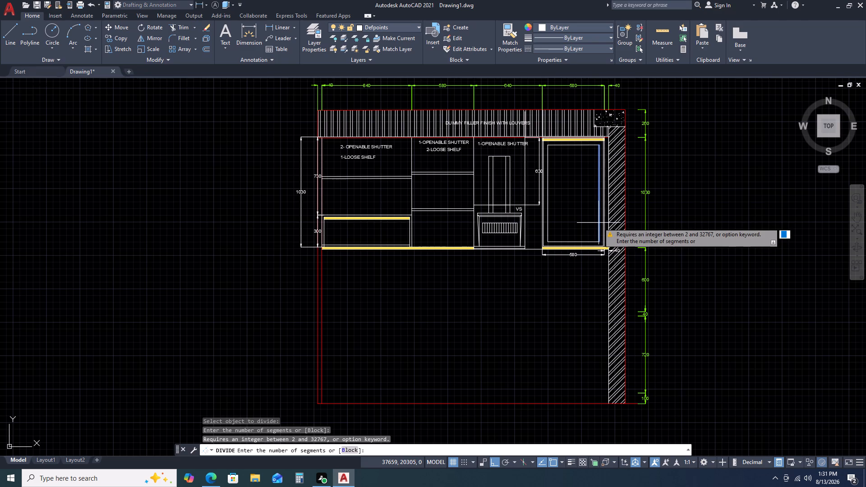
pyautogui.press('3')
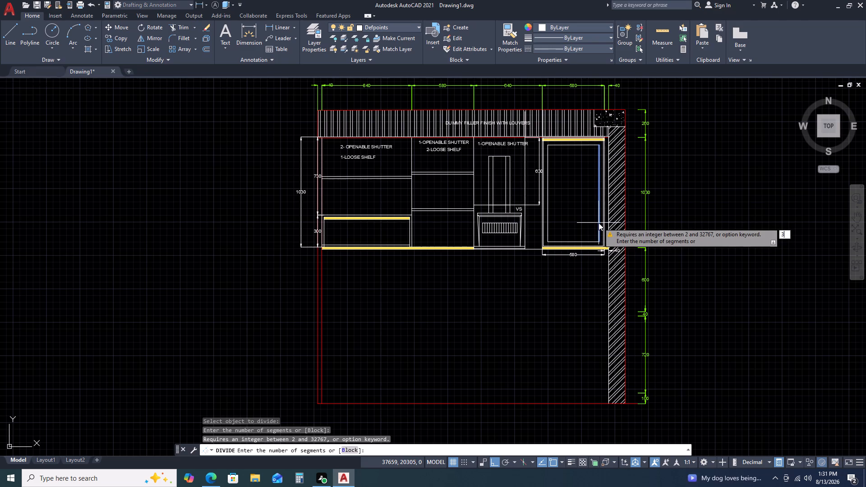
pyautogui.press('space')
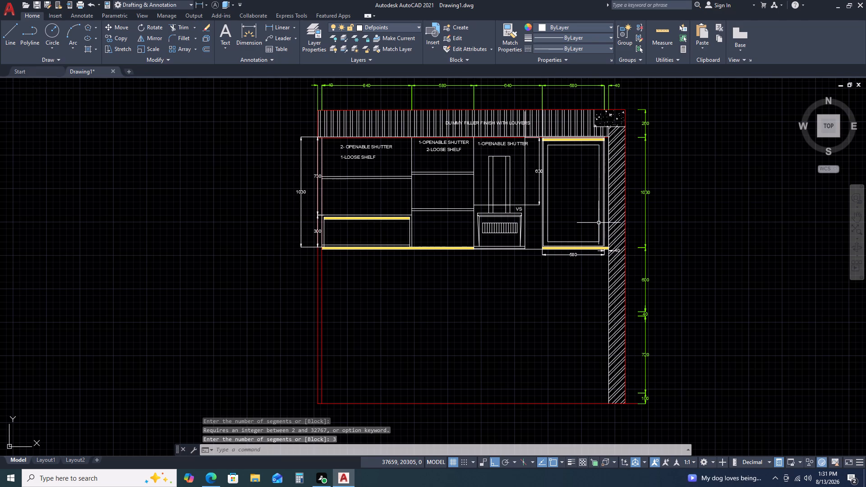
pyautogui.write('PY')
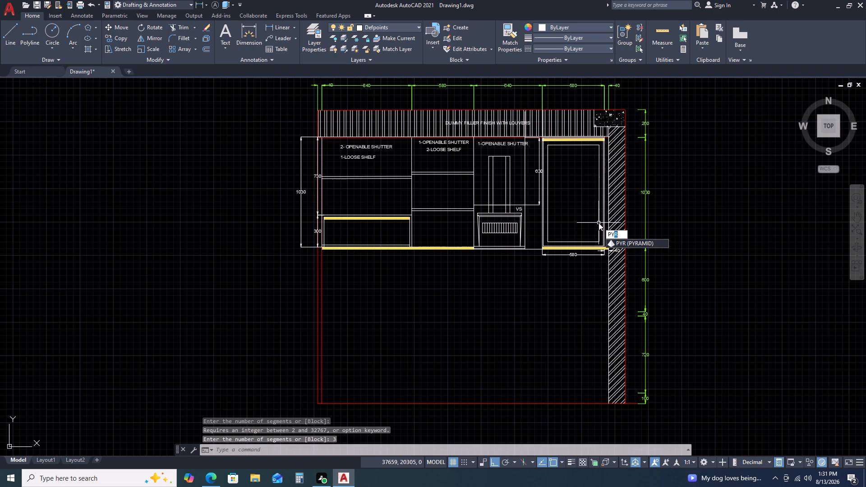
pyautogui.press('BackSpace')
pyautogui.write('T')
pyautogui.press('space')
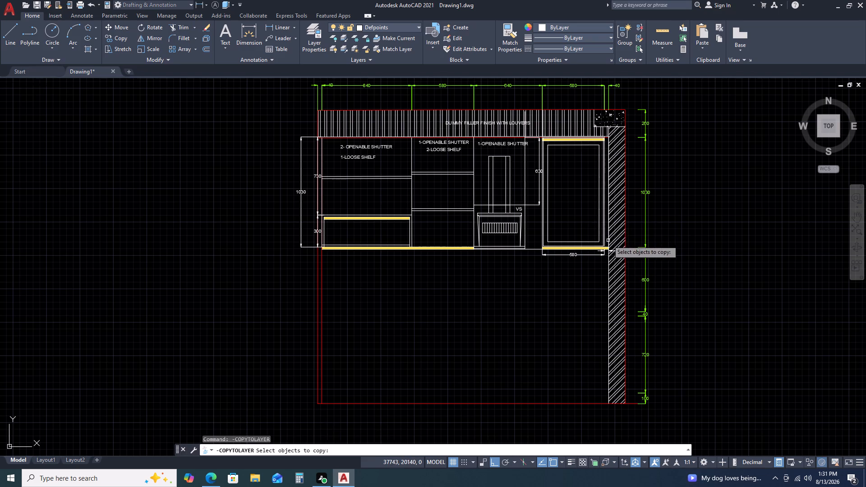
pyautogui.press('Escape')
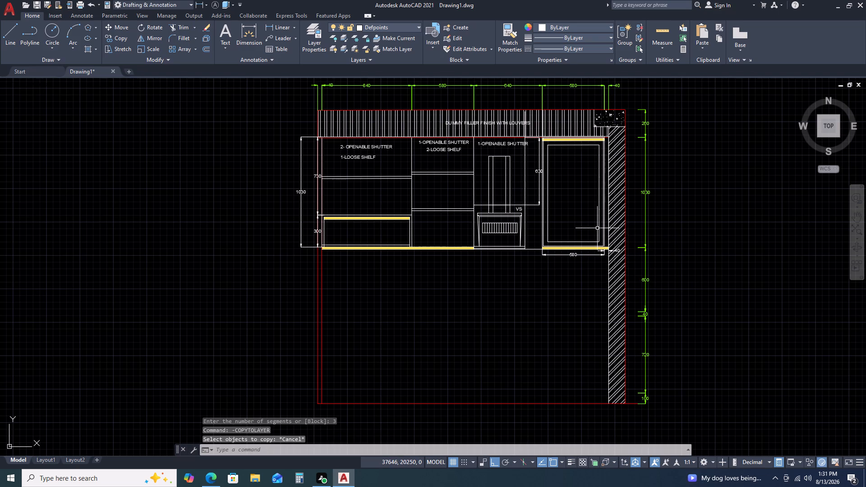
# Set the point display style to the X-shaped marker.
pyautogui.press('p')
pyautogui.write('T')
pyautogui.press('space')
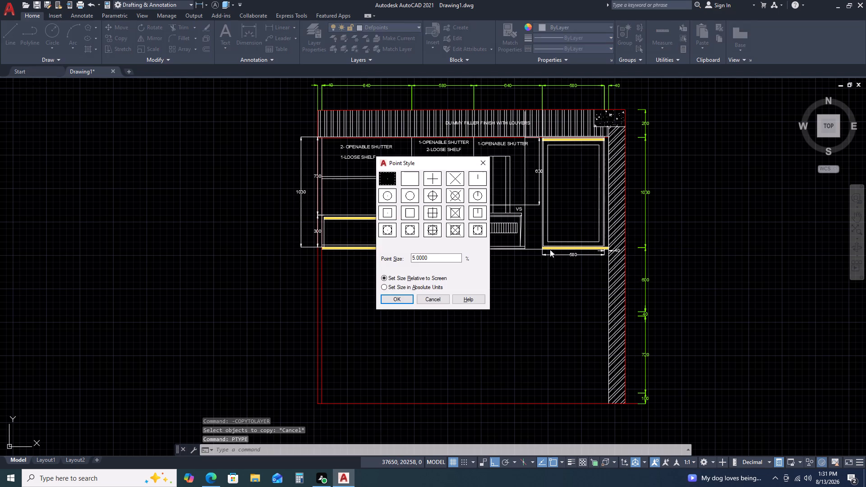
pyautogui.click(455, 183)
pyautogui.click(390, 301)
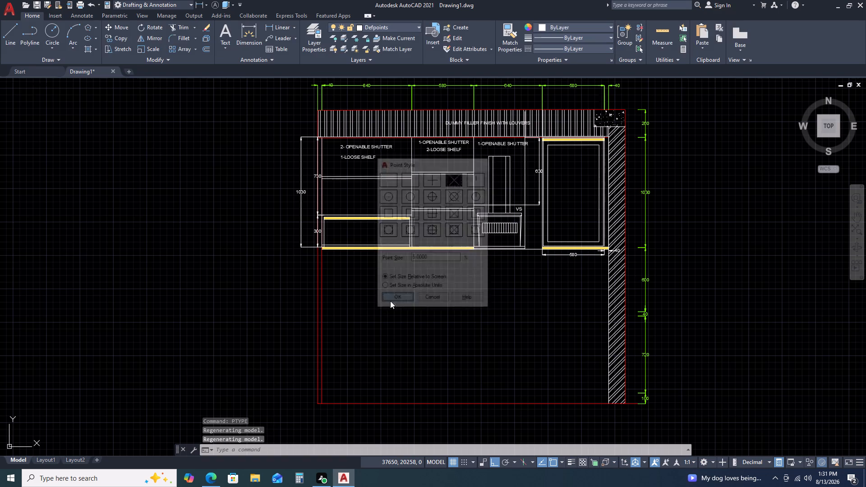
# Set the point display style to the plus-shaped marker.
pyautogui.press('space')
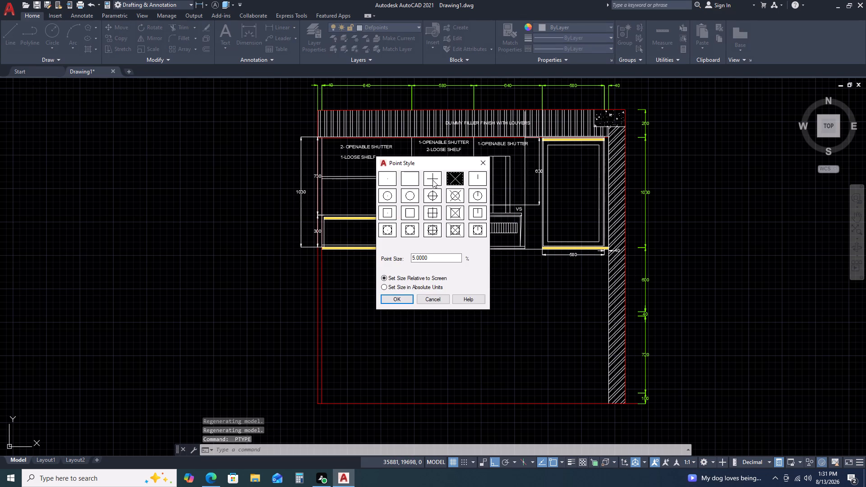
pyautogui.click(433, 180)
pyautogui.click(403, 299)
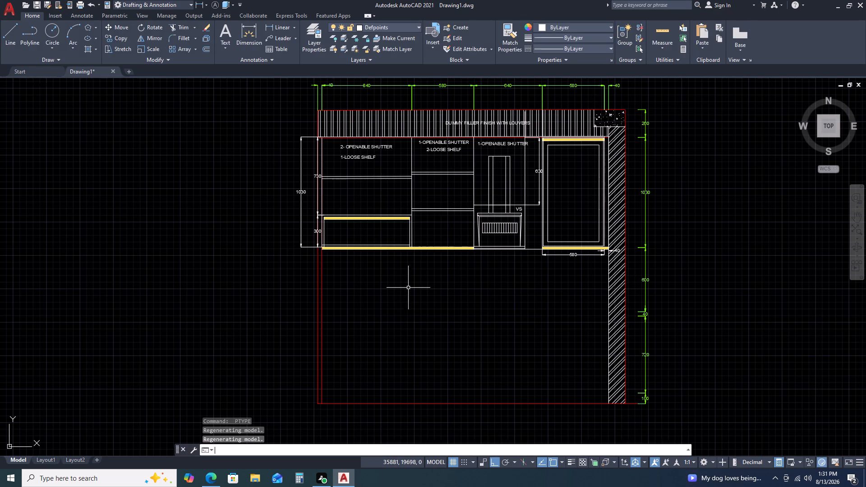
# Draw two horizontal lines across the inner frame from the division points on its right vertical to its left vertical.
pyautogui.scroll(9, 599, 183)
pyautogui.scroll(-8, 559, 187)
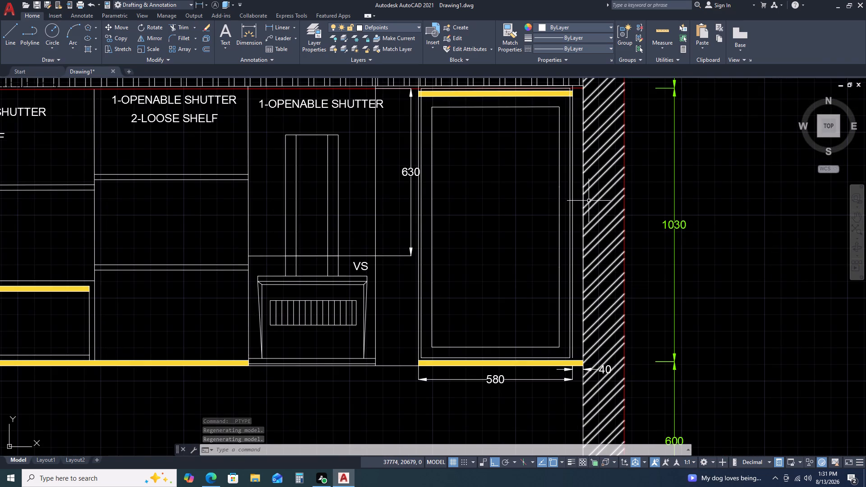
pyautogui.press('l')
pyautogui.press('space')
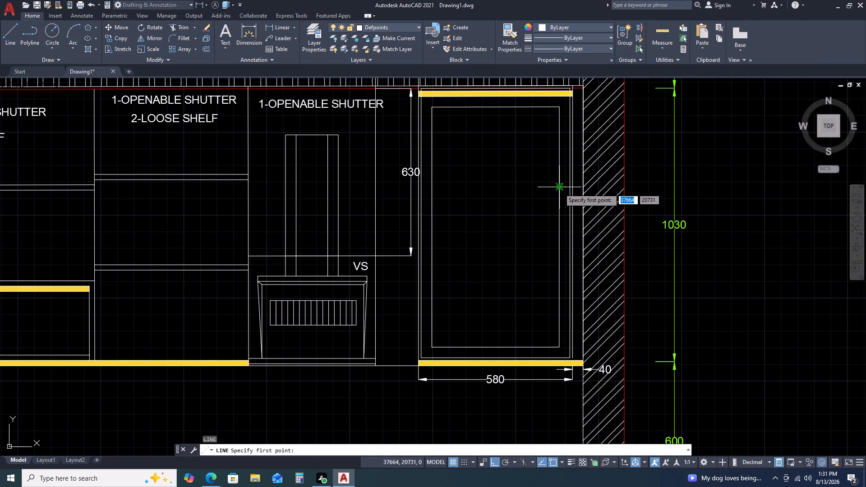
pyautogui.click(559, 187)
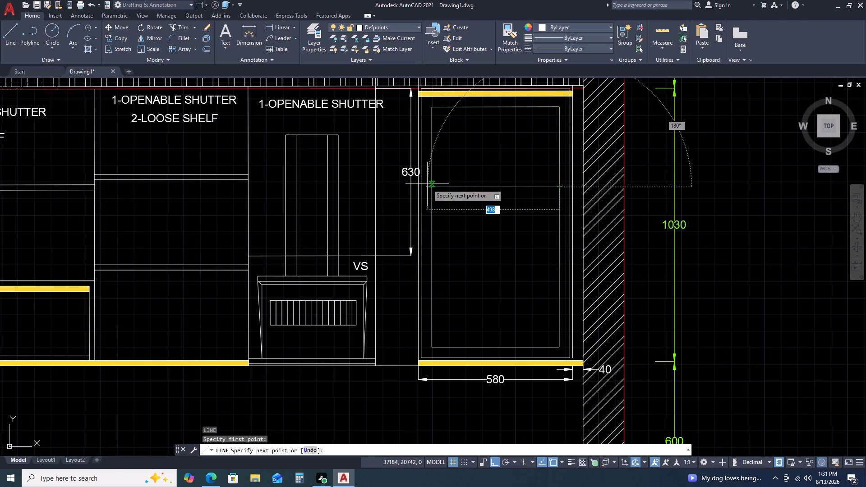
pyautogui.click(430, 187)
pyautogui.press('Escape')
pyautogui.press('space')
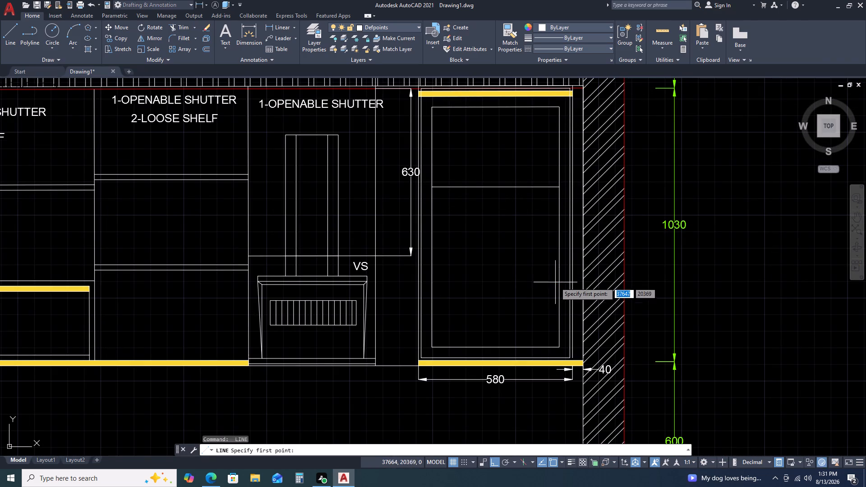
pyautogui.click(560, 270)
pyautogui.moveTo(560, 270); pyautogui.dragTo(555, 270)
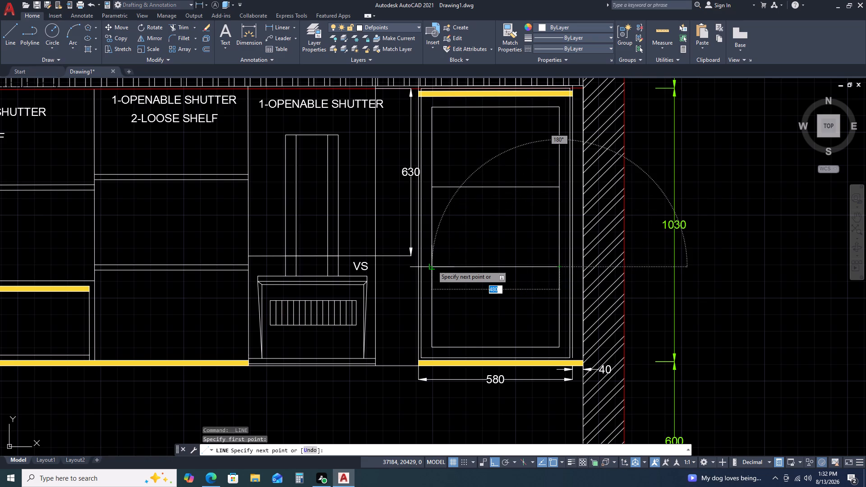
pyautogui.click(431, 265)
pyautogui.press('Escape')
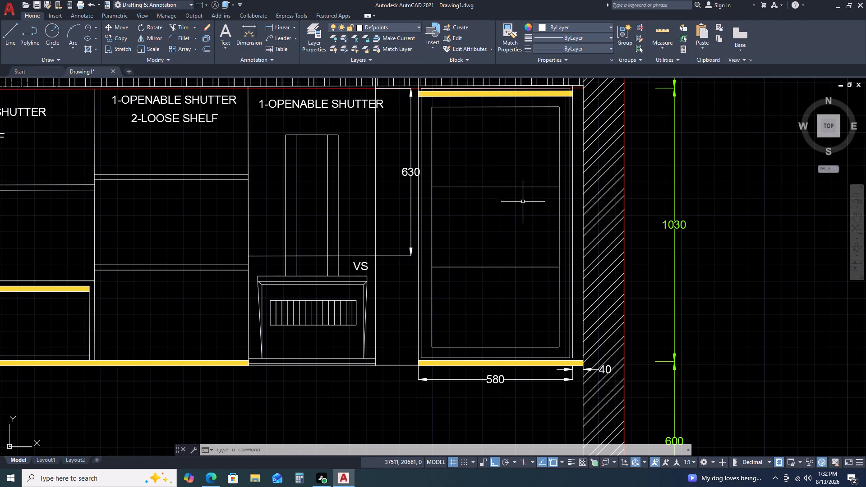
# Offset both horizontal division lines of the inner frame 40 downward.
pyautogui.moveTo(527, 178); pyautogui.dragTo(528, 272, button='middle')
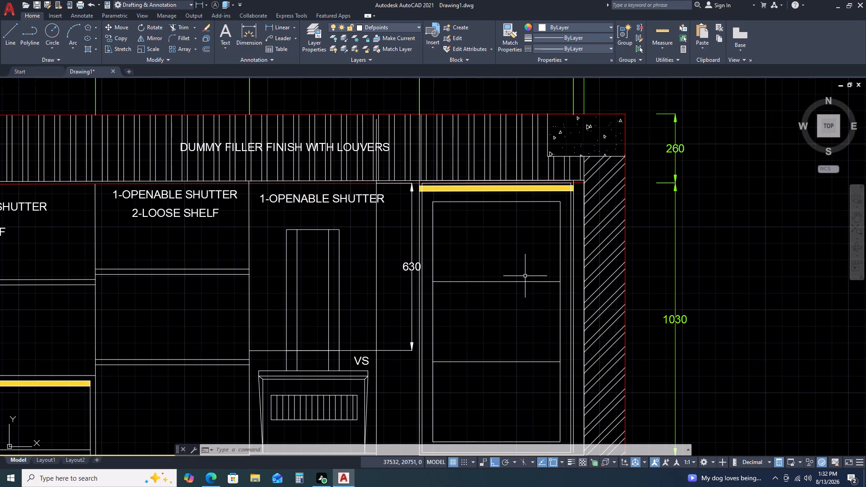
pyautogui.click(525, 276)
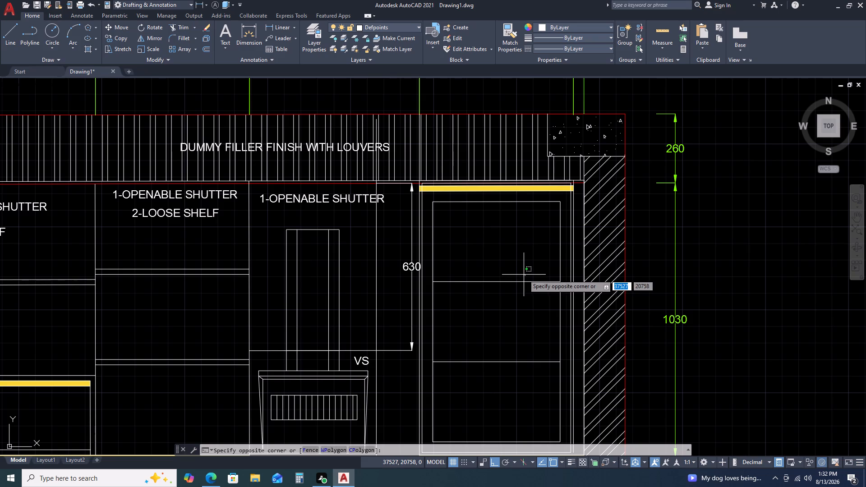
pyautogui.click(523, 275)
pyautogui.click(518, 296)
pyautogui.doubleClick(519, 273)
pyautogui.click(510, 289)
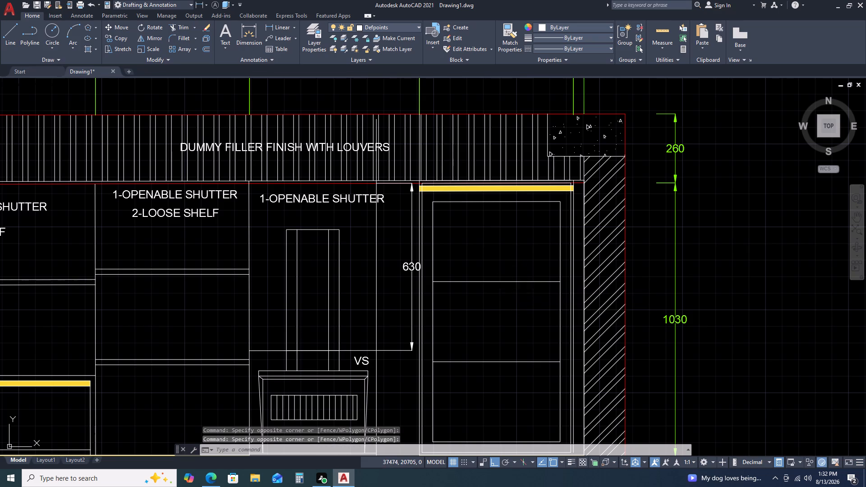
pyautogui.click(518, 267)
pyautogui.click(525, 267)
pyautogui.click(508, 297)
pyautogui.write('O')
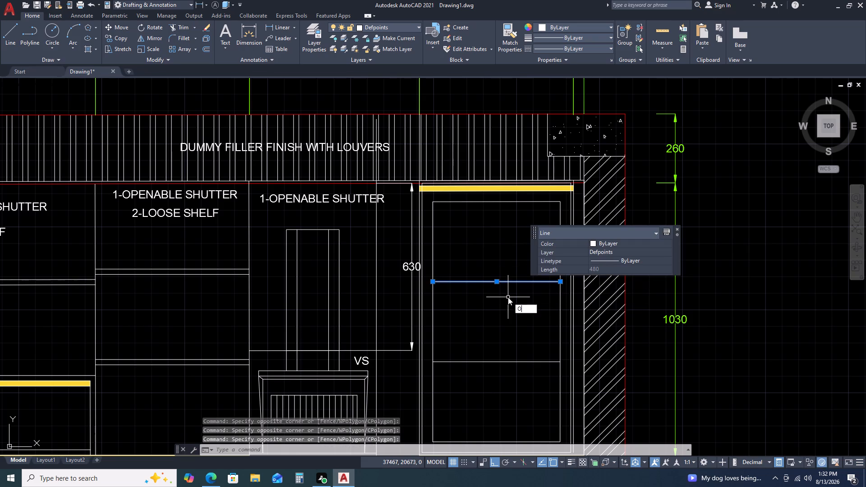
pyautogui.press('space')
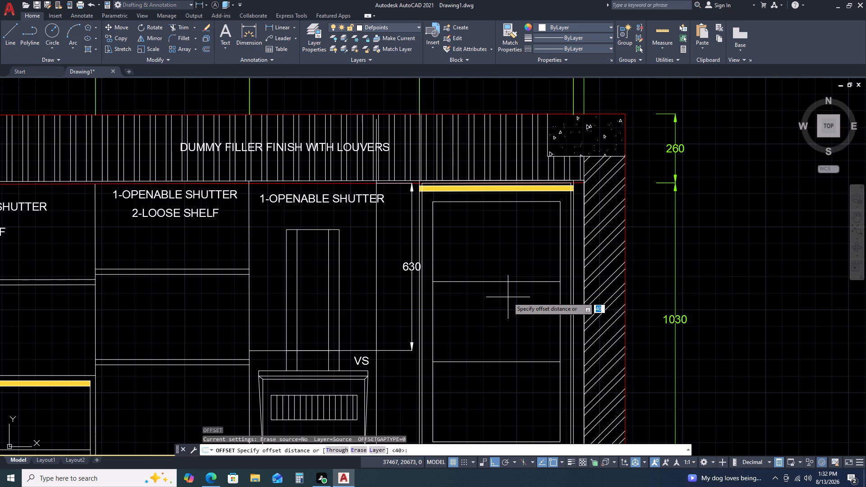
pyautogui.write('40')
pyautogui.press('space')
pyautogui.click(508, 299)
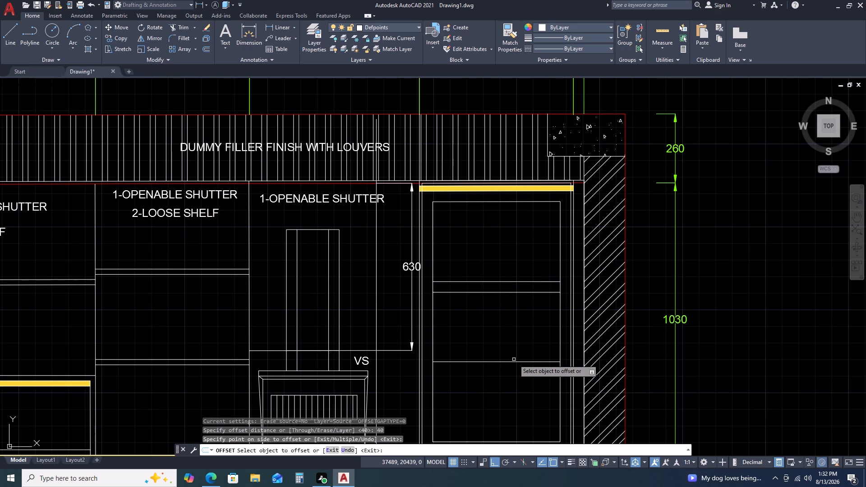
pyautogui.click(514, 359)
pyautogui.click(515, 362)
pyautogui.click(511, 378)
pyautogui.press('Escape')
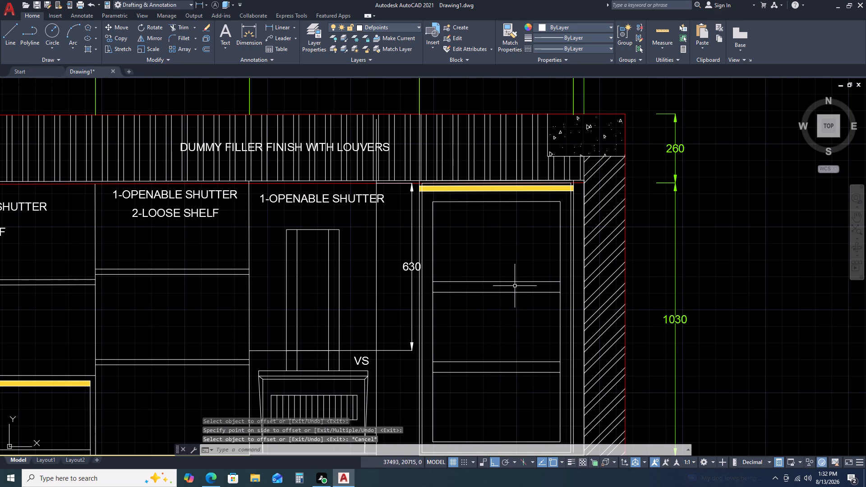
# Offset the original upper division line 20 upward.
pyautogui.click(517, 282)
pyautogui.write('O')
pyautogui.press('space')
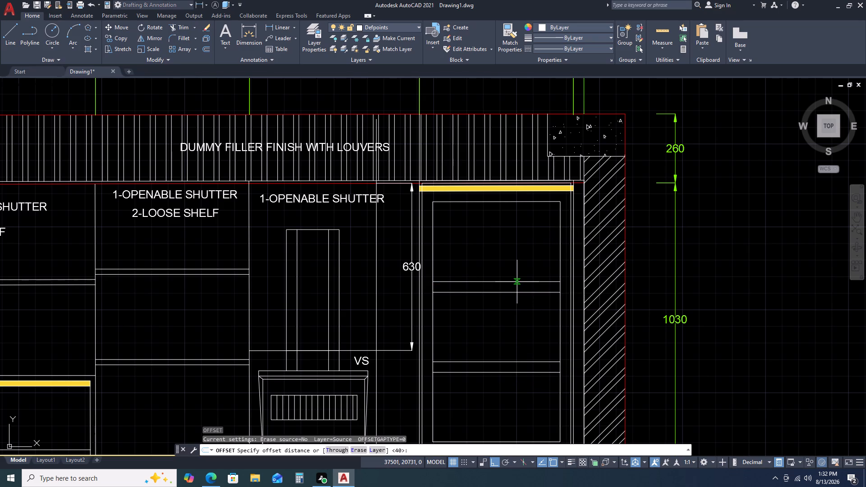
pyautogui.press('2')
pyautogui.press('0')
pyautogui.press('space')
pyautogui.click(517, 284)
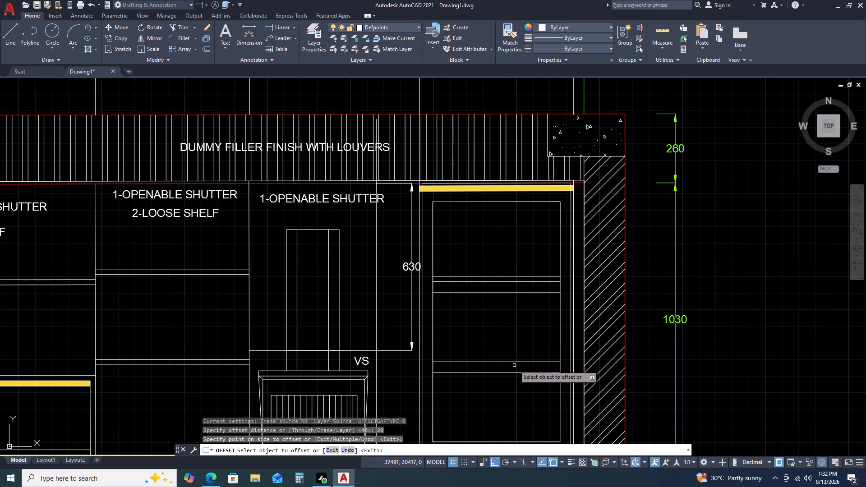
pyautogui.press('Escape')
# Delete the original upper division line, leaving the offset lines above and below it.
pyautogui.click(525, 280)
pyautogui.click(520, 285)
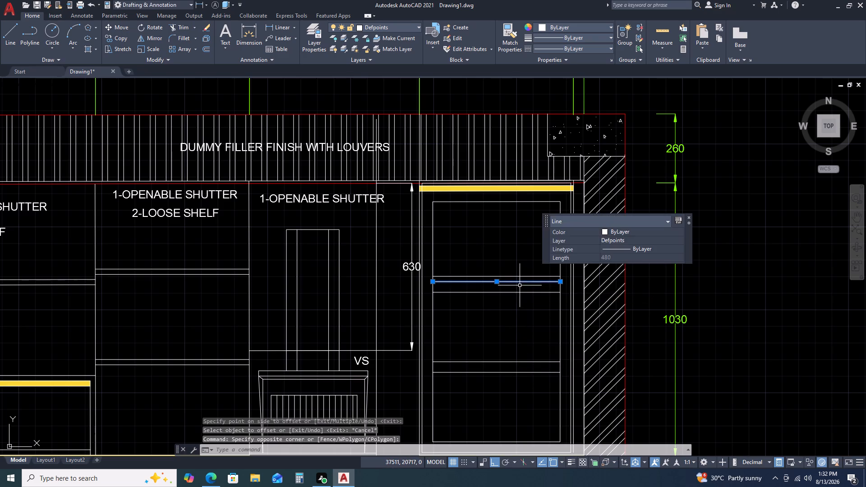
pyautogui.press('Delete')
# Check the spacing between the two upper horizontal lines at the inner frame's right vertical with a trial linear dimension.
pyautogui.write('DLI')
pyautogui.press('space')
pyautogui.click(562, 276)
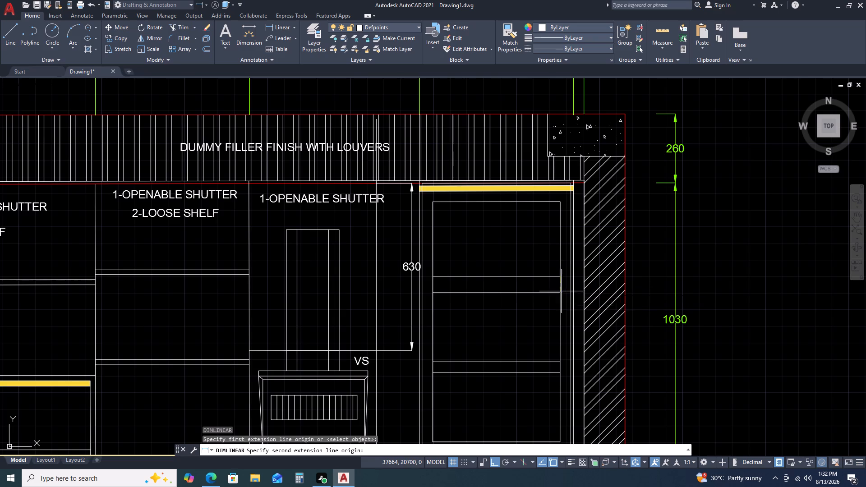
pyautogui.click(561, 292)
pyautogui.scroll(2, 557, 292)
pyautogui.press('Escape')
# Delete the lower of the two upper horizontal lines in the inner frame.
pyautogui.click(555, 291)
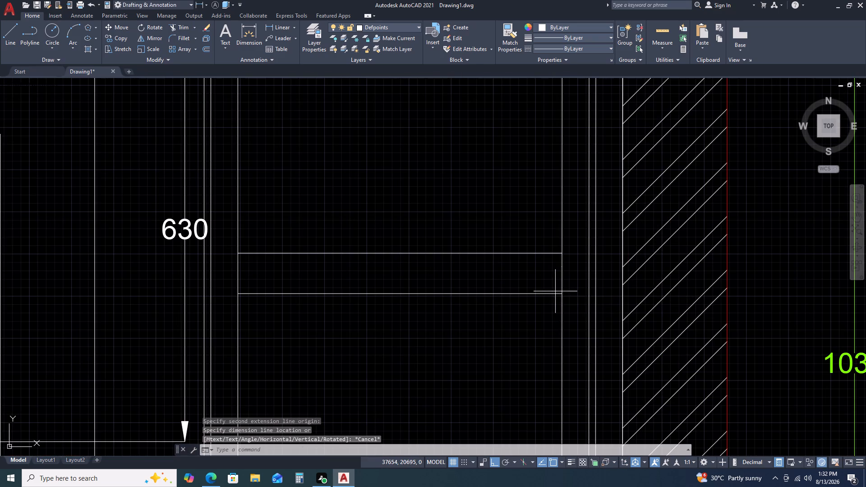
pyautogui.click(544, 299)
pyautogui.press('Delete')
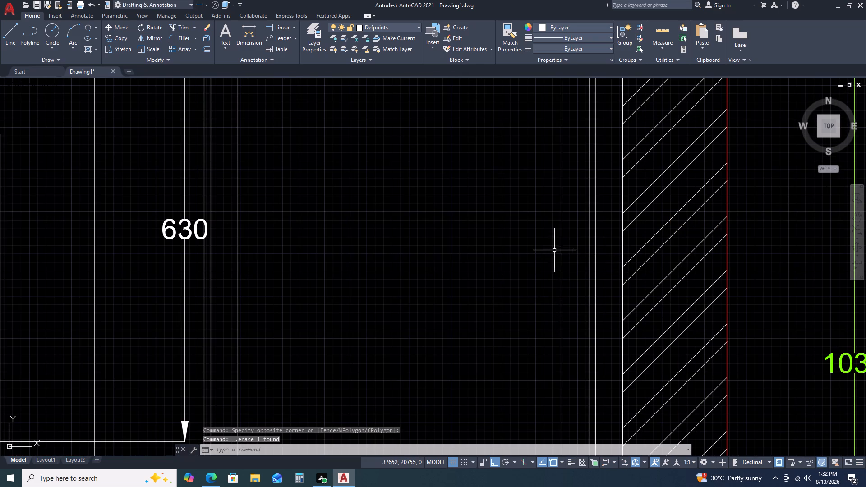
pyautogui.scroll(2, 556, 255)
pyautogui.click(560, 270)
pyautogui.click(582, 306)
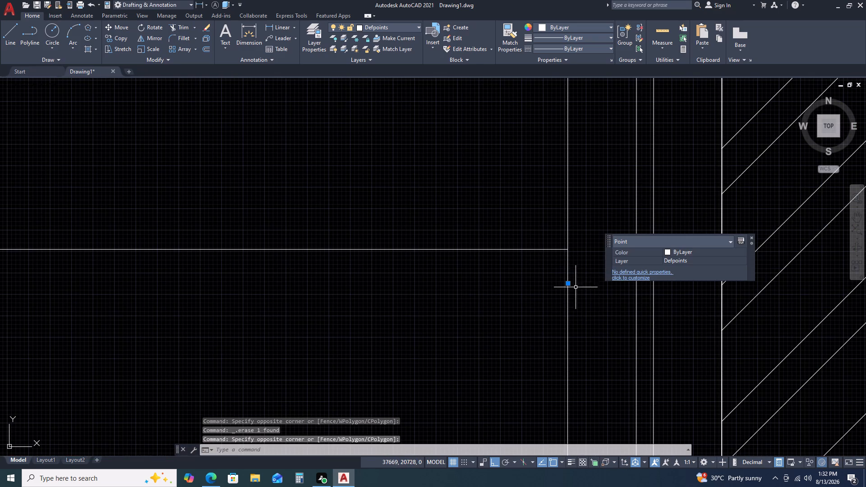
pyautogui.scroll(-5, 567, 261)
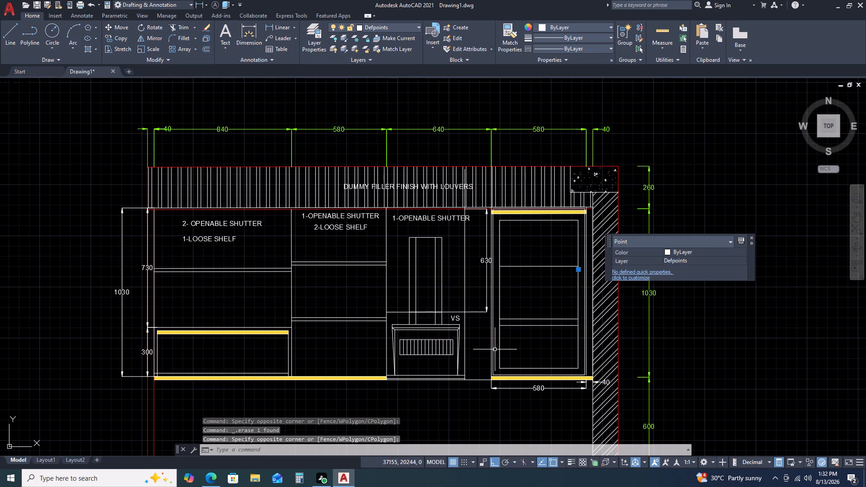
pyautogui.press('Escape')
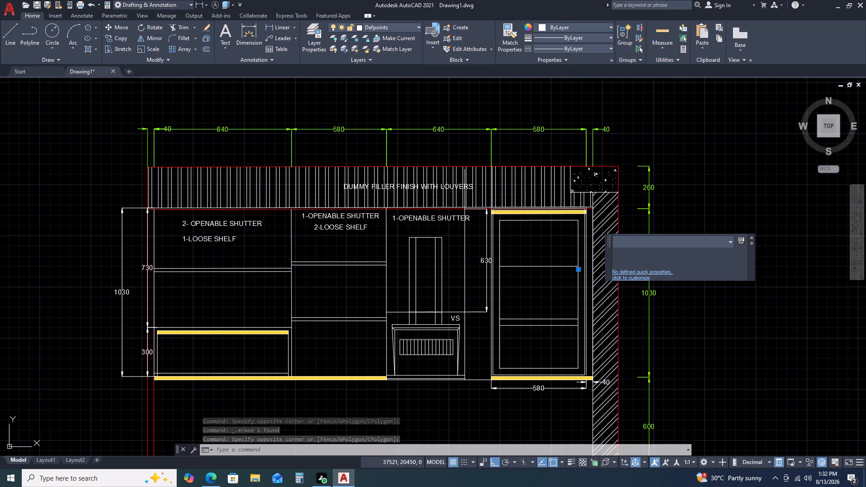
# Undo the shelf-line offsets, deletions and division lines back to the empty inner frame.
pyautogui.hotkey('ctrl', 'z')
pyautogui.hotkey('ctrl', 'z')
pyautogui.hotkey('ctrl', 'z')
pyautogui.hotkey('ctrl', 'z')
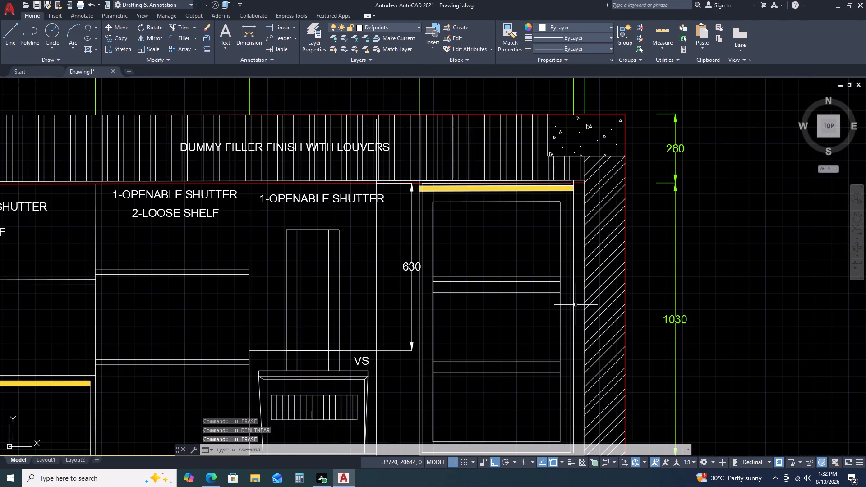
pyautogui.hotkey('ctrl', 'z')
pyautogui.hotkey('ctrl', 'z')
pyautogui.hotkey('ctrl', 'z')
pyautogui.hotkey('ctrl', 'z')
pyautogui.hotkey('ctrl', 'z')
pyautogui.hotkey('ctrl', 'z')
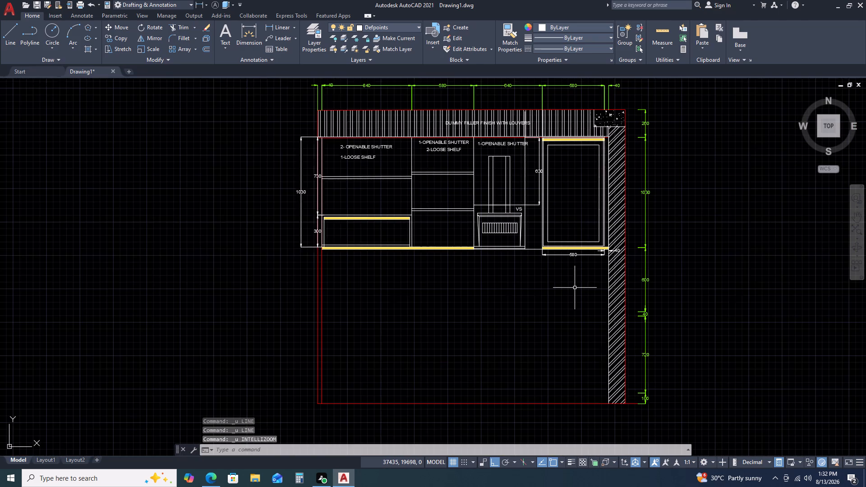
pyautogui.hotkey('ctrl', 'z')
pyautogui.hotkey('ctrl', 'z')
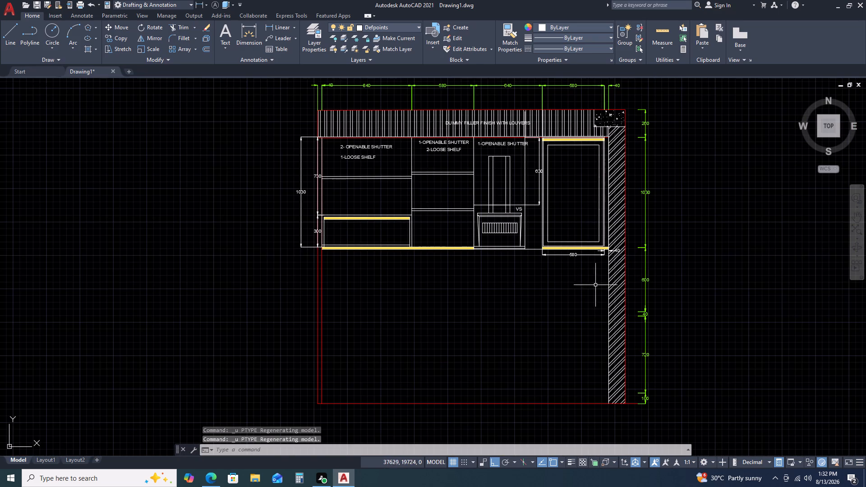
pyautogui.hotkey('ctrl', 'z')
# Draw two horizontal lines across the inner frame, from both division points on its right vertical to its left vertical.
pyautogui.scroll(2, 598, 197)
pyautogui.click(580, 100)
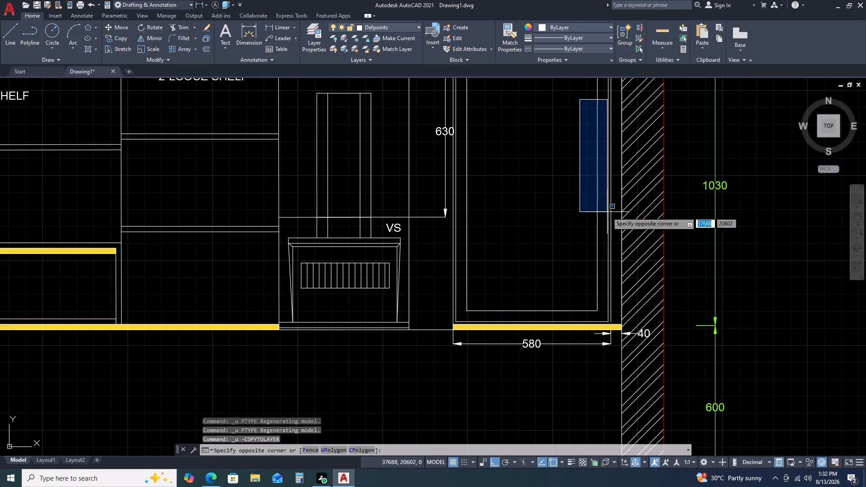
pyautogui.click(610, 292)
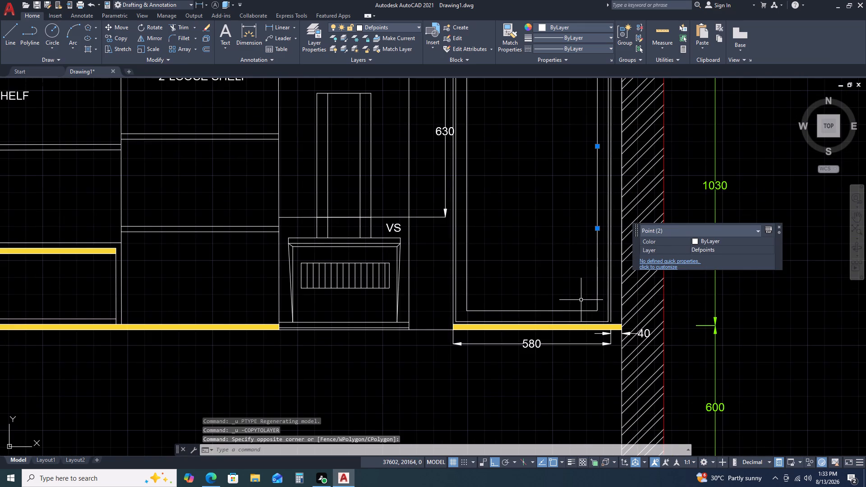
pyautogui.press('l')
pyautogui.press('space')
pyautogui.click(600, 147)
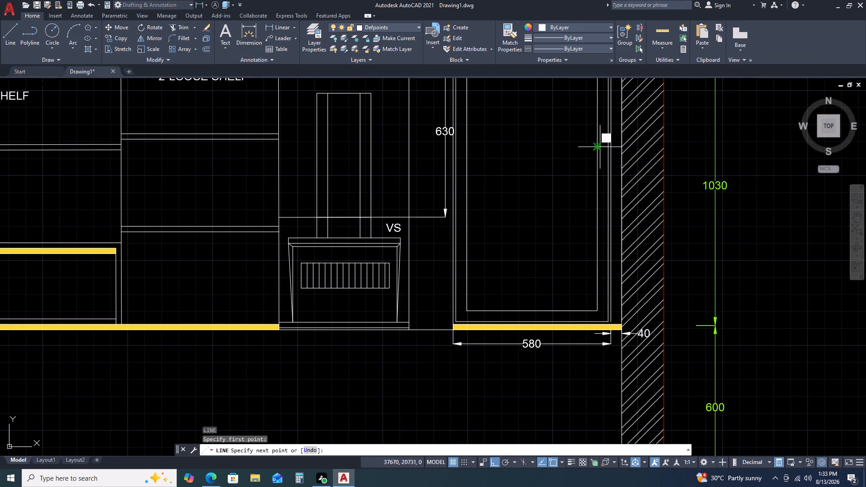
pyautogui.click(469, 148)
pyautogui.press('Escape')
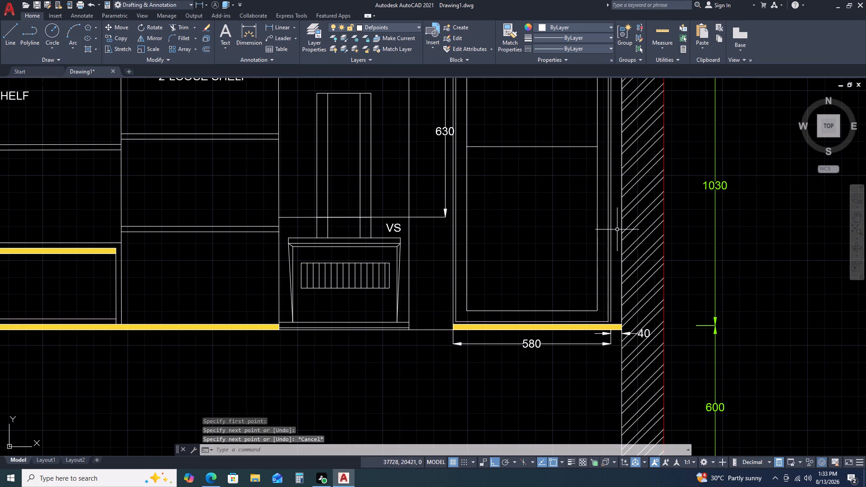
pyautogui.press('space')
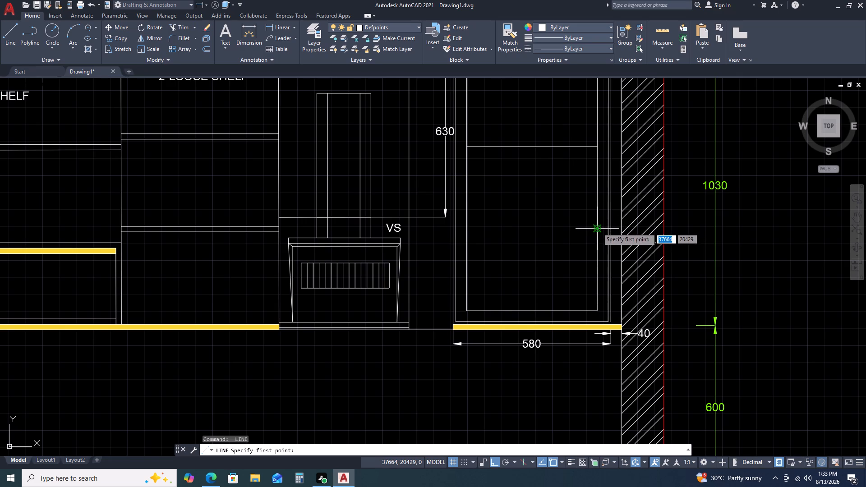
pyautogui.moveTo(597, 228); pyautogui.dragTo(591, 230)
pyautogui.click(467, 229)
pyautogui.press('Escape')
# Offset both horizontal division lines of the inner frame 40 downward.
pyautogui.moveTo(524, 215); pyautogui.dragTo(521, 219)
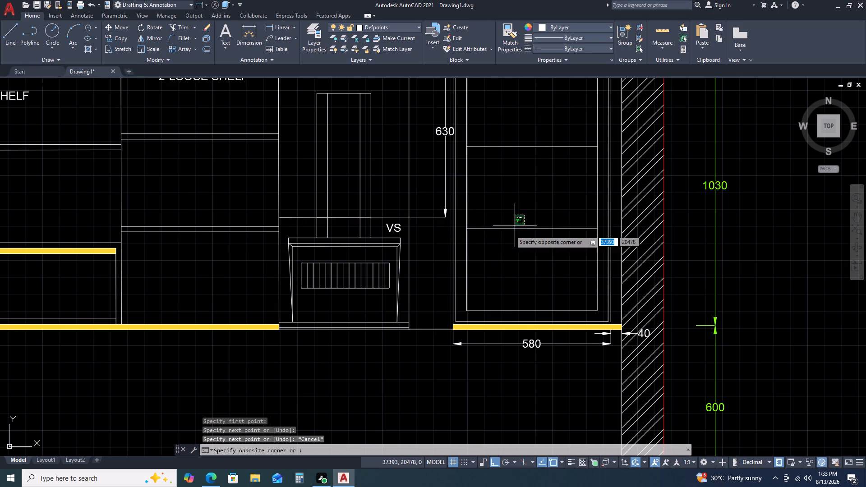
pyautogui.click(502, 238)
pyautogui.scroll(-2, 518, 257)
pyautogui.moveTo(538, 258); pyautogui.dragTo(542, 293, button='middle')
pyautogui.middleClick(541, 296)
pyautogui.scroll(2, 538, 265)
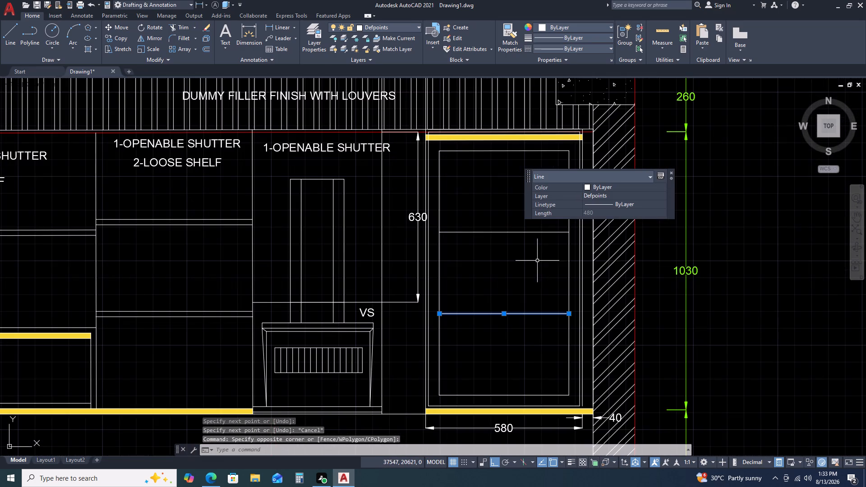
pyautogui.press('o')
pyautogui.press('space')
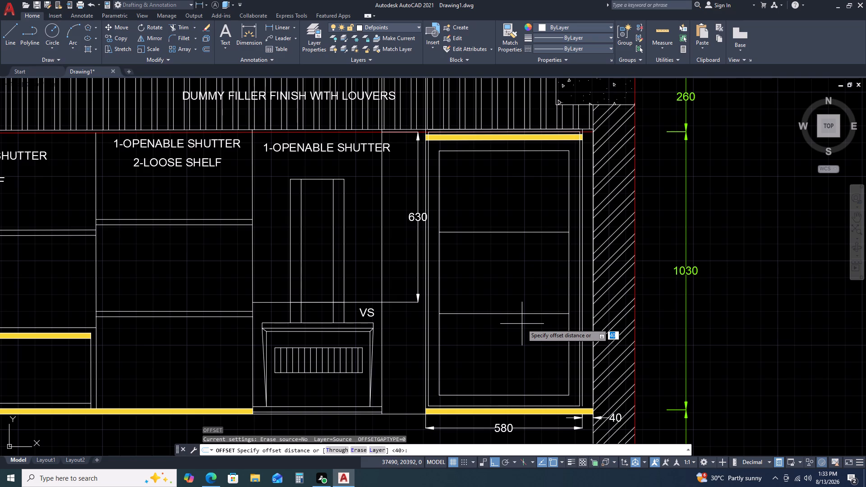
pyautogui.press('4')
pyautogui.write('0')
pyautogui.press('space')
pyautogui.click(507, 341)
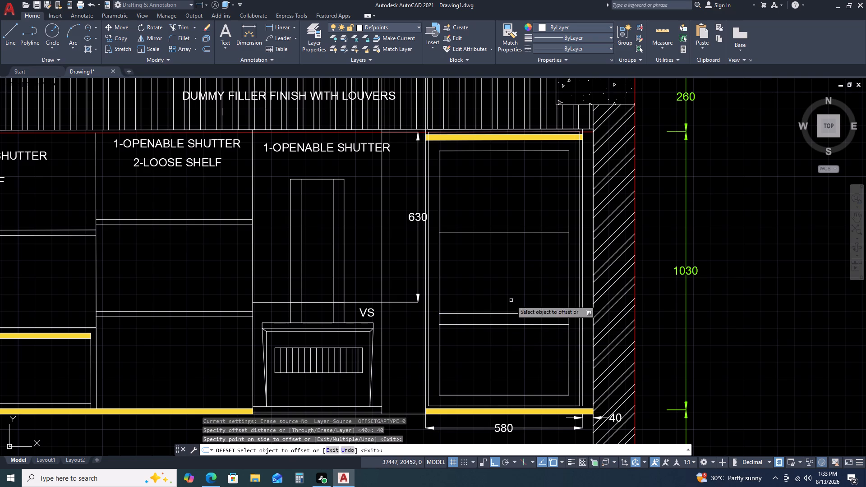
pyautogui.click(506, 230)
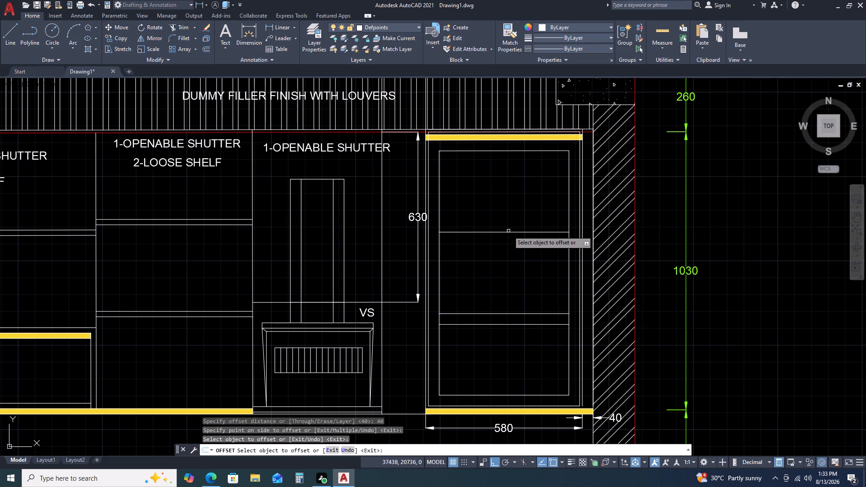
pyautogui.click(508, 231)
pyautogui.click(507, 250)
pyautogui.press('Escape')
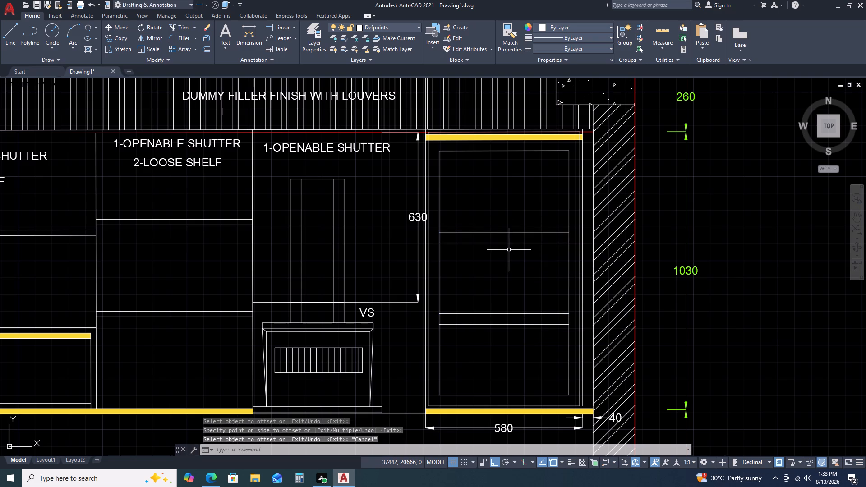
# Draw a line midway between the upper shelf pair, from the inner frame's right vertical to the outer frame's left inner edge.
pyautogui.press('l')
pyautogui.press('space')
pyautogui.scroll(3, 568, 238)
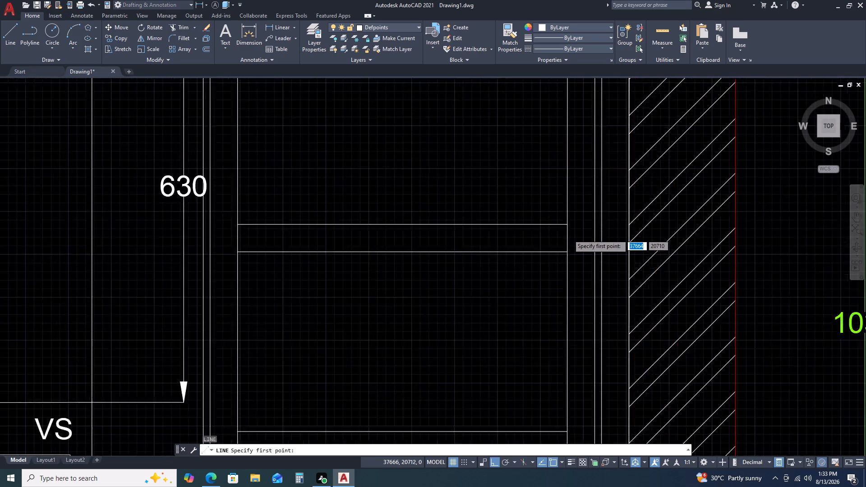
pyautogui.click(565, 219)
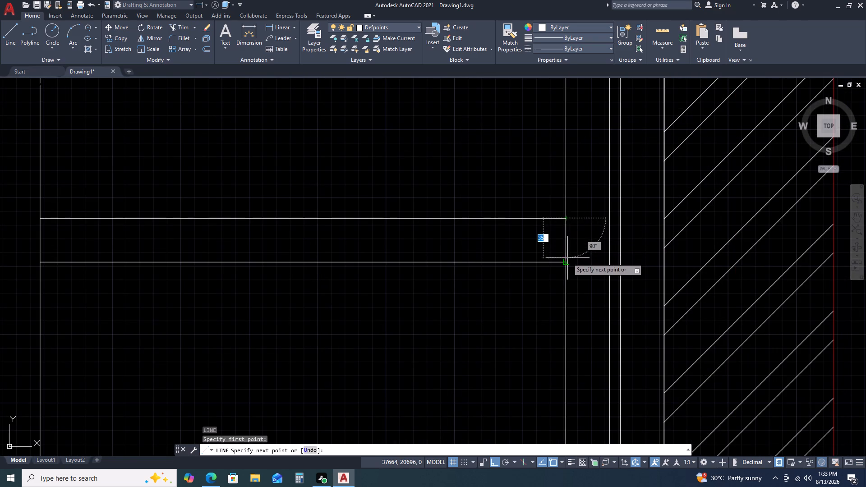
pyautogui.click(567, 263)
pyautogui.click(567, 240)
pyautogui.scroll(-2, 300, 258)
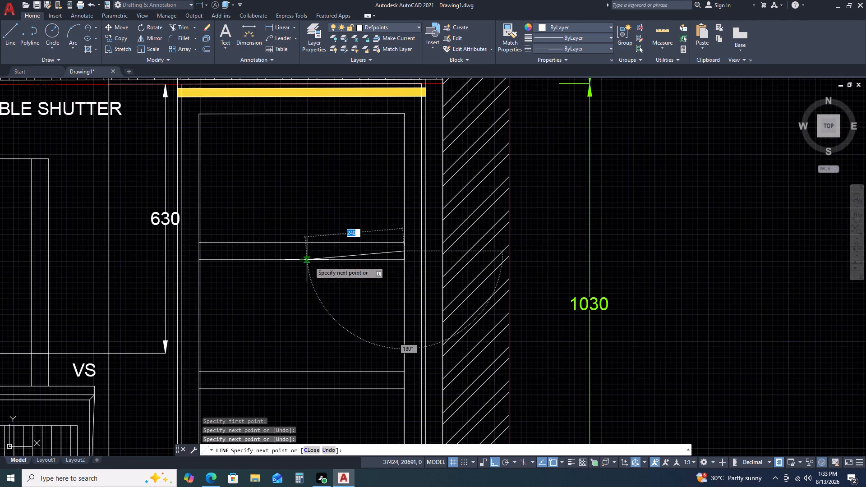
pyautogui.moveTo(457, 275); pyautogui.dragTo(550, 275, button='middle')
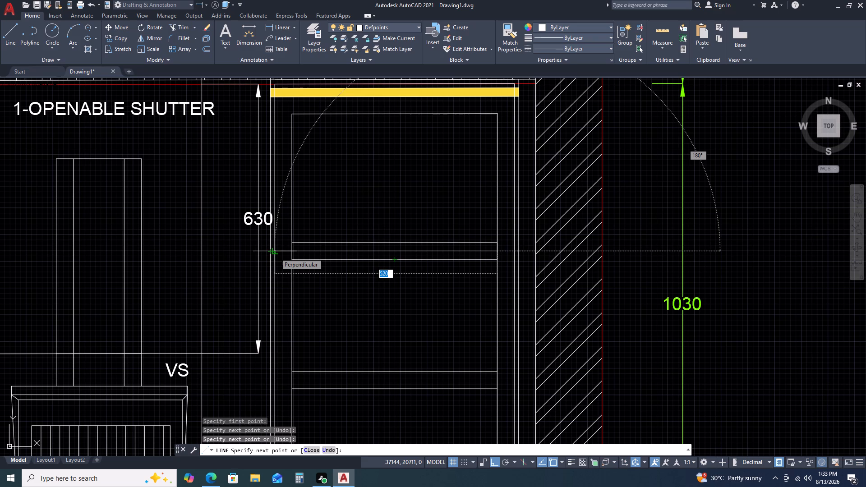
pyautogui.click(275, 253)
pyautogui.scroll(2, 276, 259)
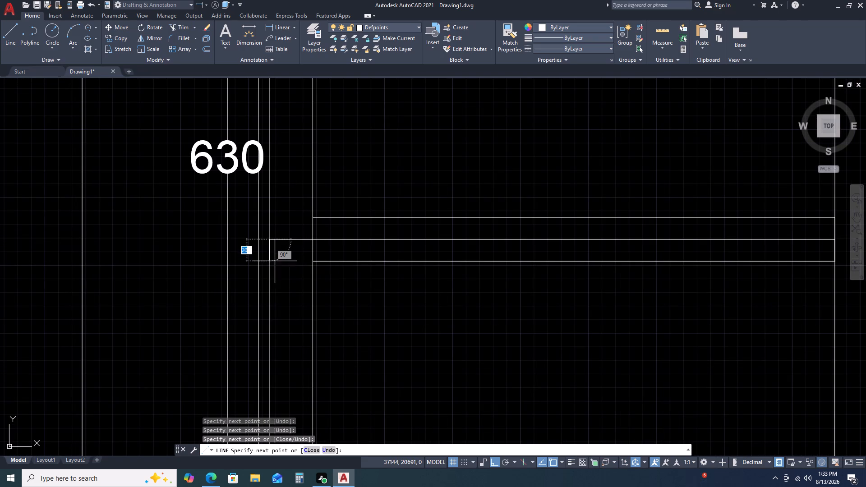
pyautogui.moveTo(272, 262); pyautogui.dragTo(281, 263)
pyautogui.press('Escape')
# Delete the short vertical segment at the left end of the upper shelf's middle line.
pyautogui.scroll(2, 290, 262)
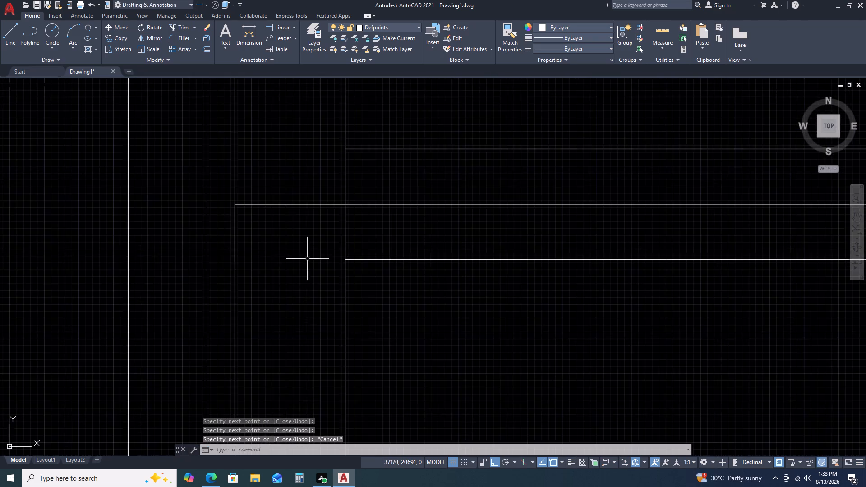
pyautogui.scroll(-2, 346, 248)
pyautogui.scroll(2, 299, 248)
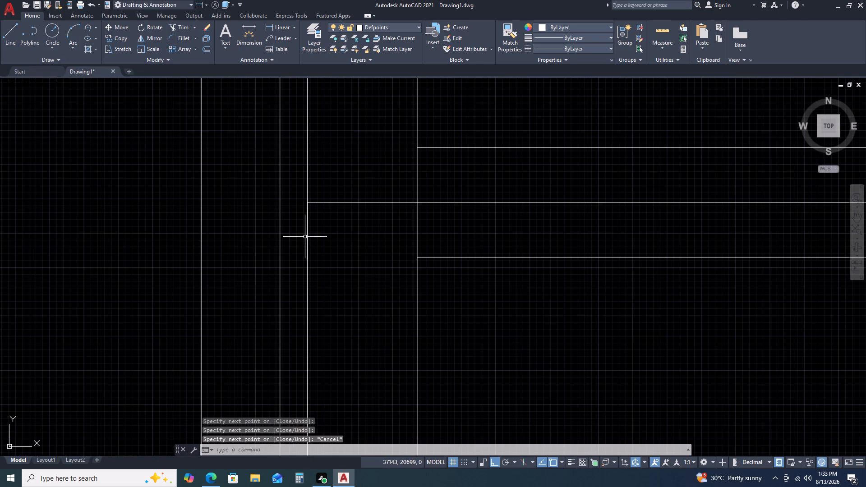
pyautogui.click(306, 234)
pyautogui.press('Delete')
pyautogui.scroll(-4, 336, 256)
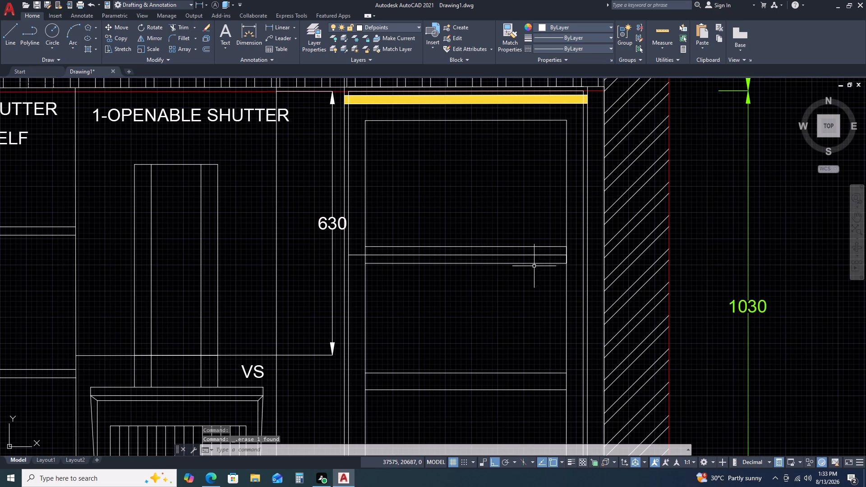
# Extend the upper shelf's middle line to the outer frame's right inner edge.
pyautogui.press('e')
pyautogui.press('x')
pyautogui.press('space')
pyautogui.scroll(2, 559, 256)
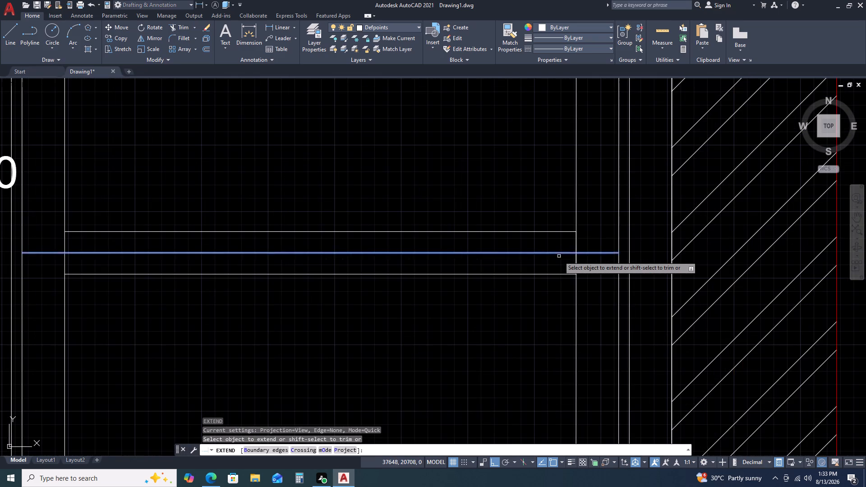
pyautogui.click(561, 253)
pyautogui.scroll(-3, 509, 268)
pyautogui.moveTo(508, 373); pyautogui.dragTo(513, 315, button='middle')
pyautogui.press('Escape')
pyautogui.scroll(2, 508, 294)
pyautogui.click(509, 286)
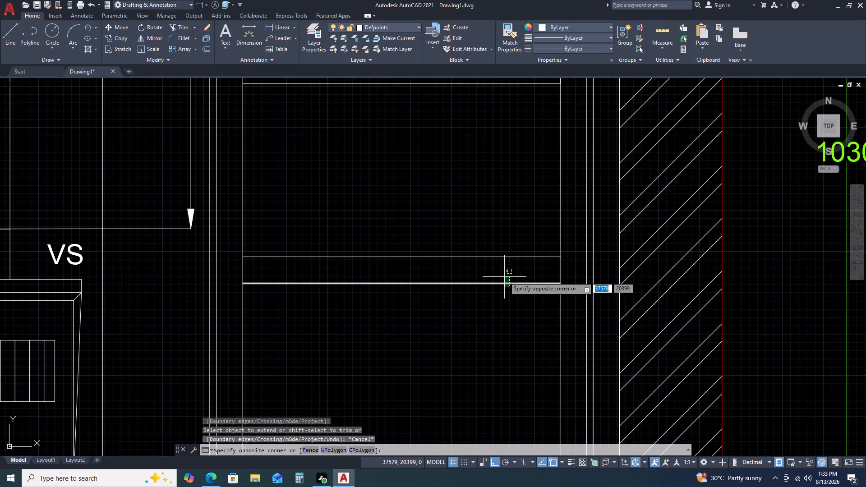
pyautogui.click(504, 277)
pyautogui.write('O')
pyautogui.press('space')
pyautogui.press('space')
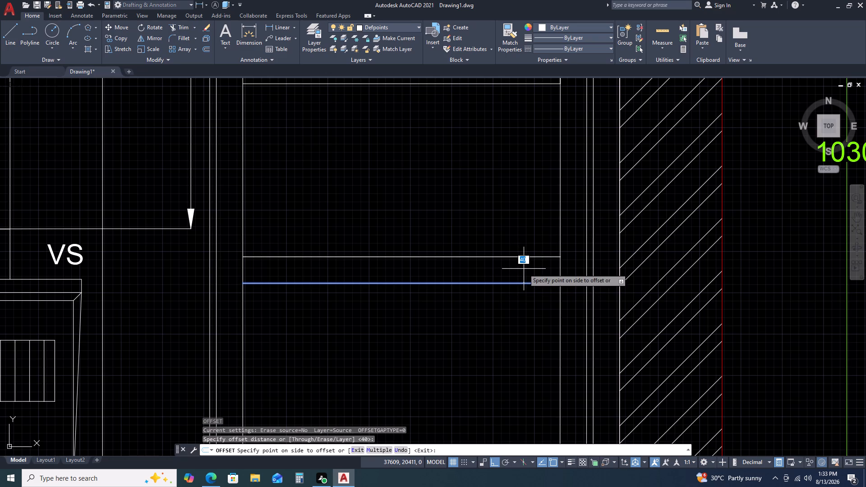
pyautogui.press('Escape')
# Offset the bottom line of the lower shelf pair 20 upward.
pyautogui.click(523, 281)
pyautogui.click(503, 296)
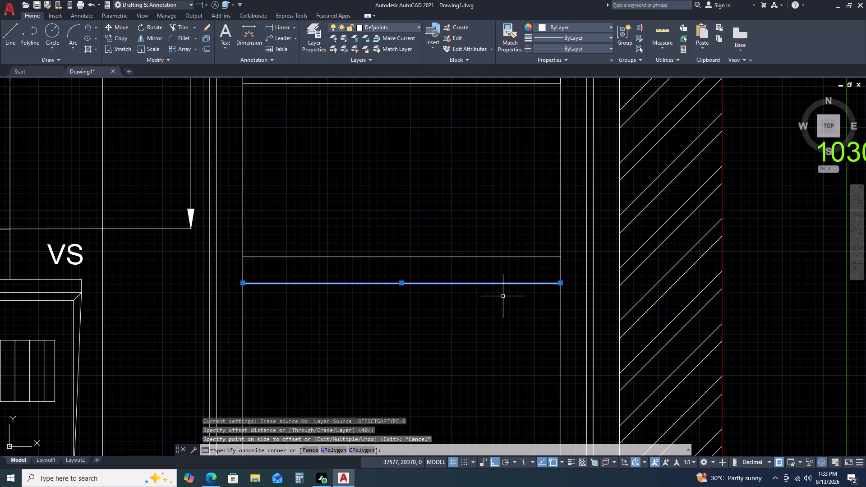
pyautogui.write('O')
pyautogui.press('space')
pyautogui.press('3')
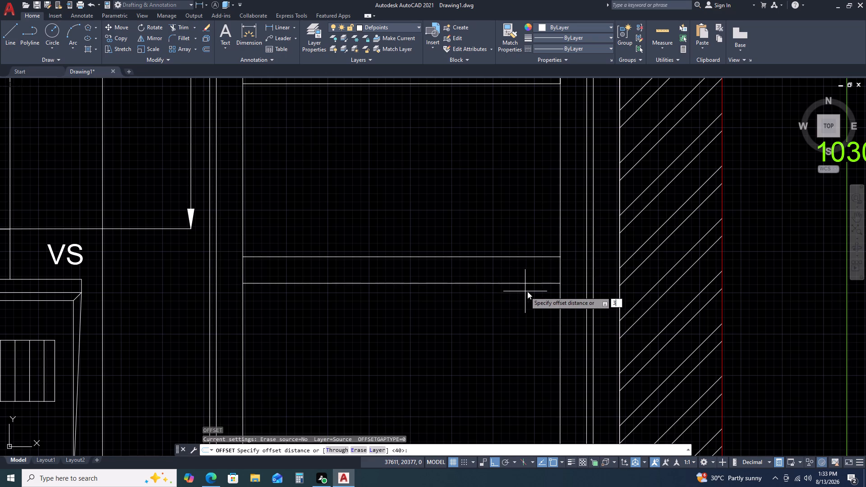
pyautogui.press('BackSpace')
pyautogui.press('2')
pyautogui.press('0')
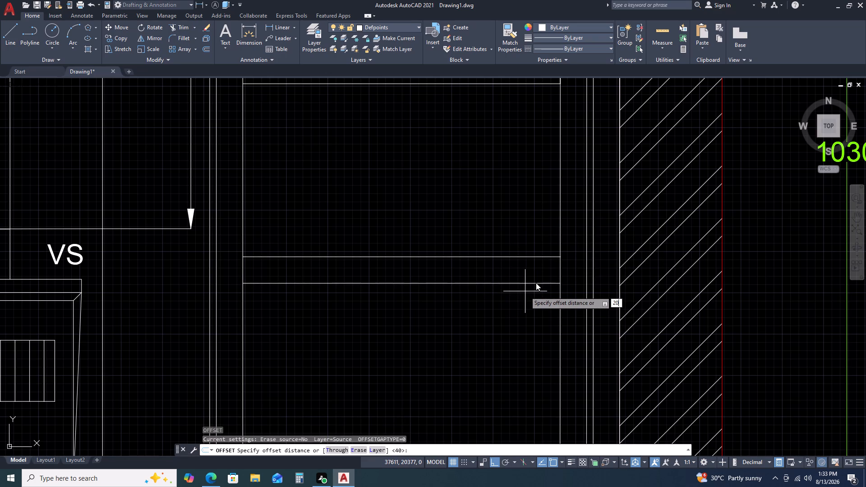
pyautogui.press('space')
pyautogui.click(535, 273)
pyautogui.press('Escape')
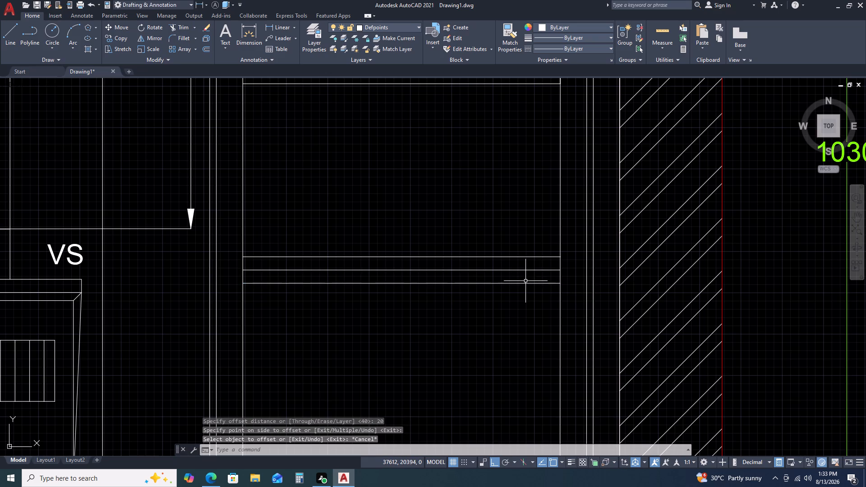
# Extend the lower shelf's middle and bottom lines to the inner edges of the outer frame on both sides.
pyautogui.press('e')
pyautogui.press('x')
pyautogui.press('space')
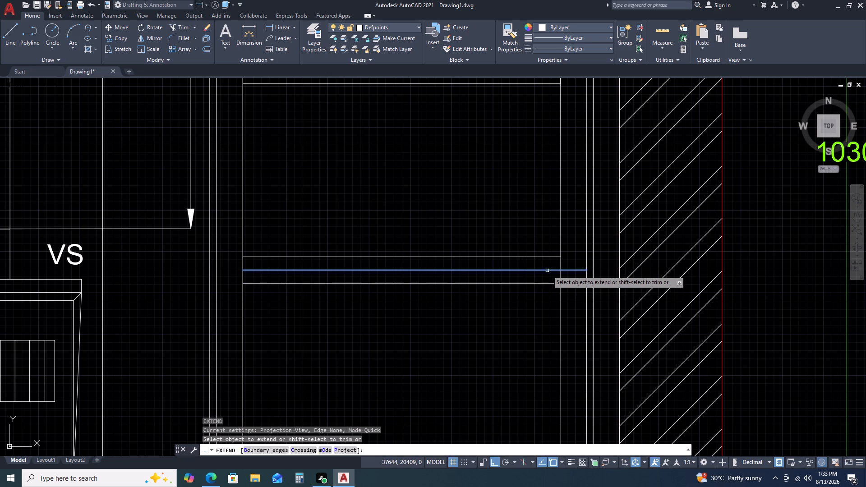
pyautogui.click(547, 271)
pyautogui.click(550, 280)
pyautogui.click(544, 287)
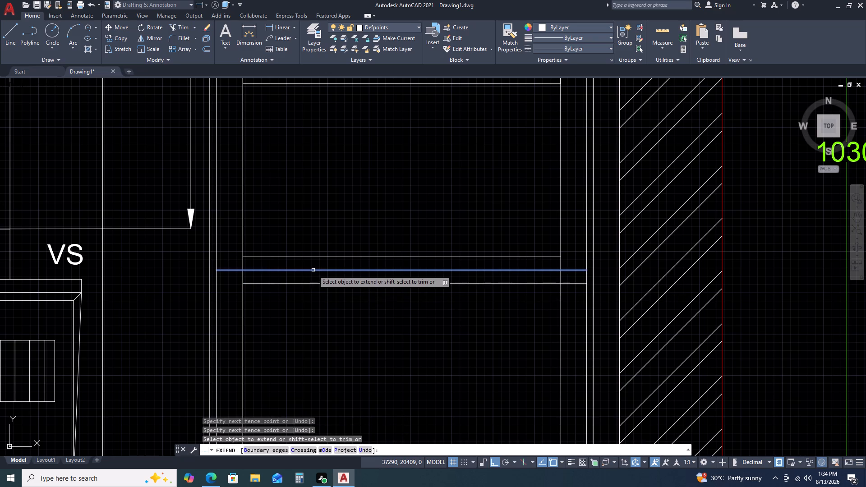
pyautogui.click(313, 270)
pyautogui.click(306, 281)
pyautogui.click(299, 286)
# Extend the upper shelf's bottom line to the outer frame's inner edges on both sides.
pyautogui.scroll(-2, 332, 270)
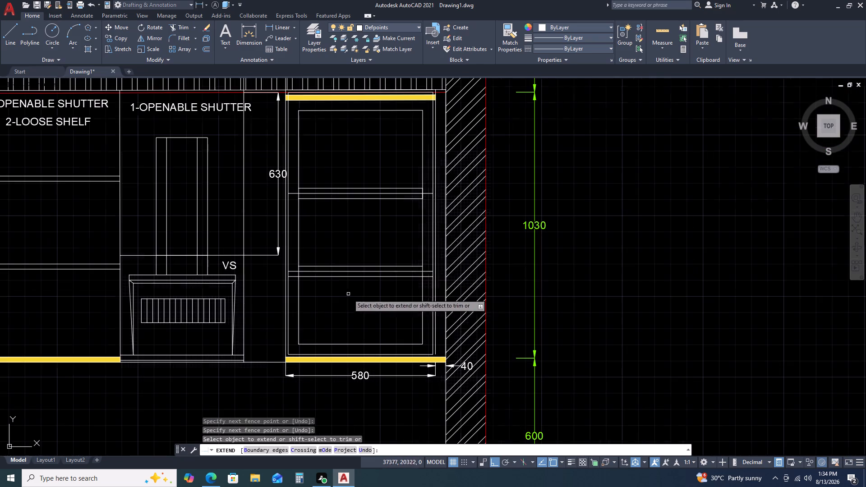
pyautogui.scroll(3, 309, 198)
pyautogui.click(309, 198)
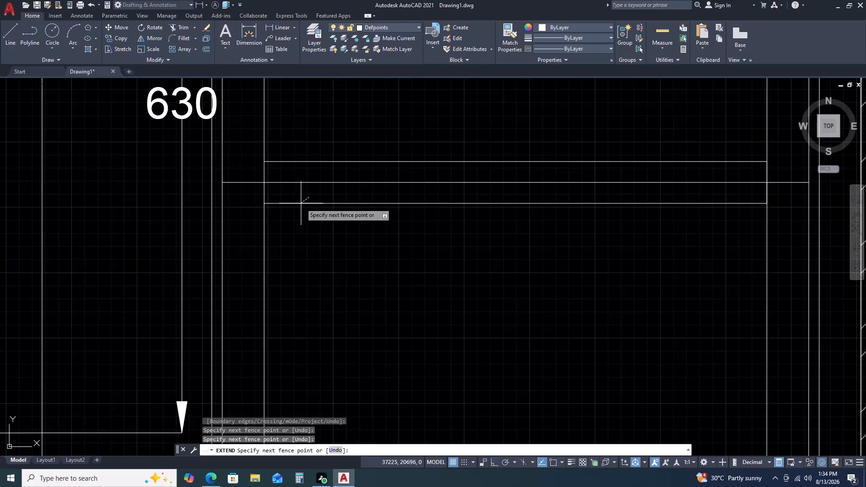
pyautogui.click(299, 207)
pyautogui.scroll(-2, 539, 206)
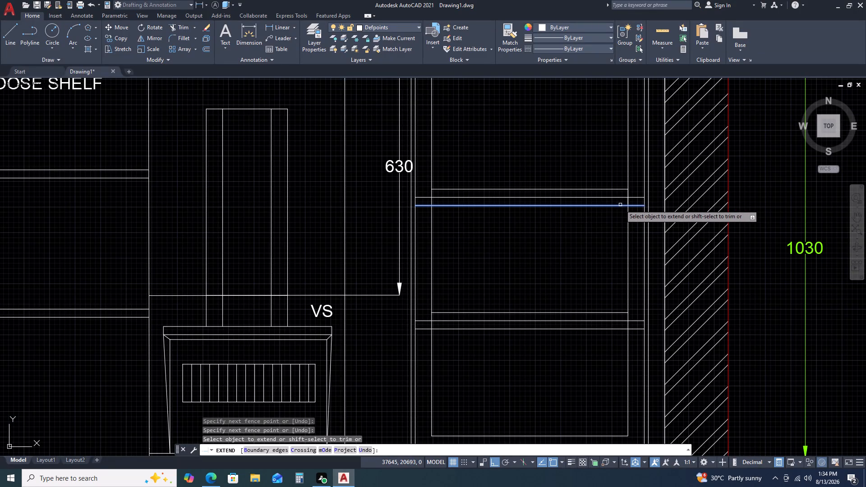
pyautogui.click(620, 205)
pyautogui.press('Escape')
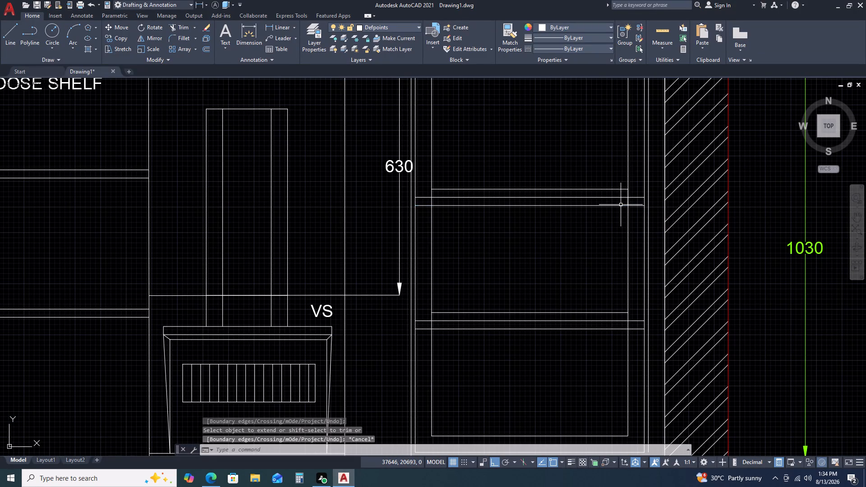
# Trim both inner frame verticals between the upper shelf's middle and bottom lines.
pyautogui.press('t')
pyautogui.press('r')
pyautogui.press('space')
pyautogui.scroll(3, 626, 201)
pyautogui.click(644, 206)
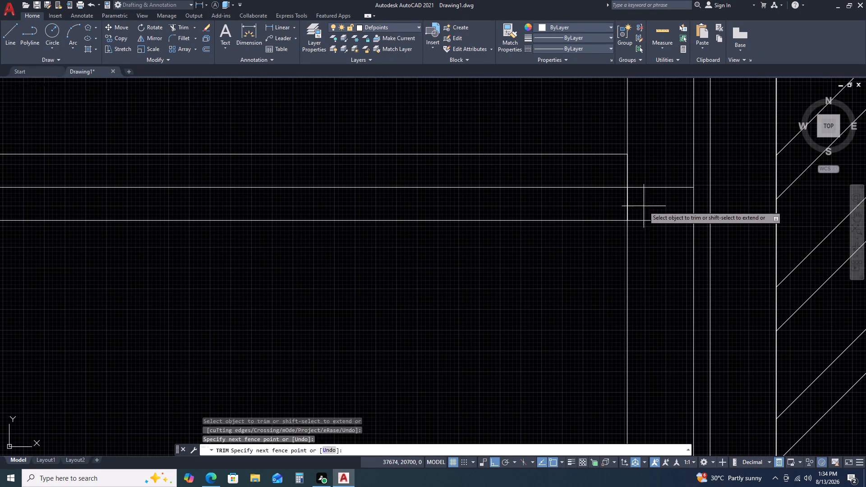
pyautogui.click(587, 203)
pyautogui.scroll(-3, 640, 206)
pyautogui.scroll(3, 444, 212)
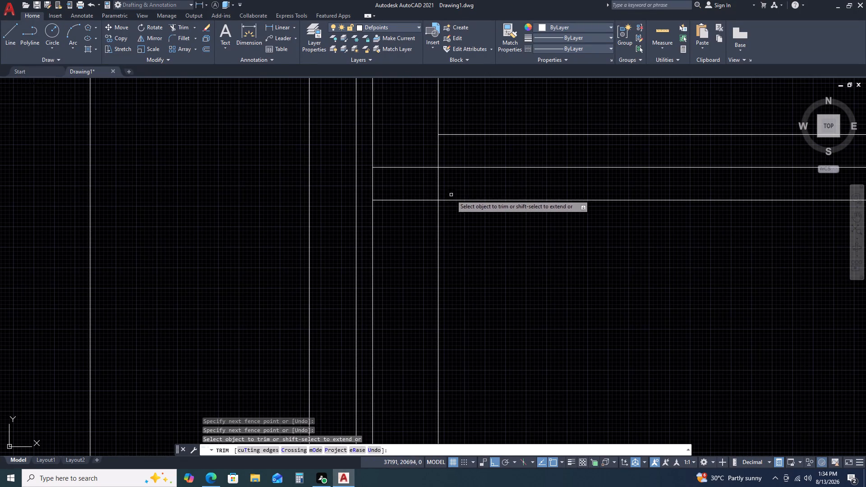
pyautogui.click(459, 189)
pyautogui.click(422, 184)
# Trim both inner frame verticals between the lower shelf's middle and bottom lines.
pyautogui.scroll(-3, 464, 206)
pyautogui.scroll(3, 456, 337)
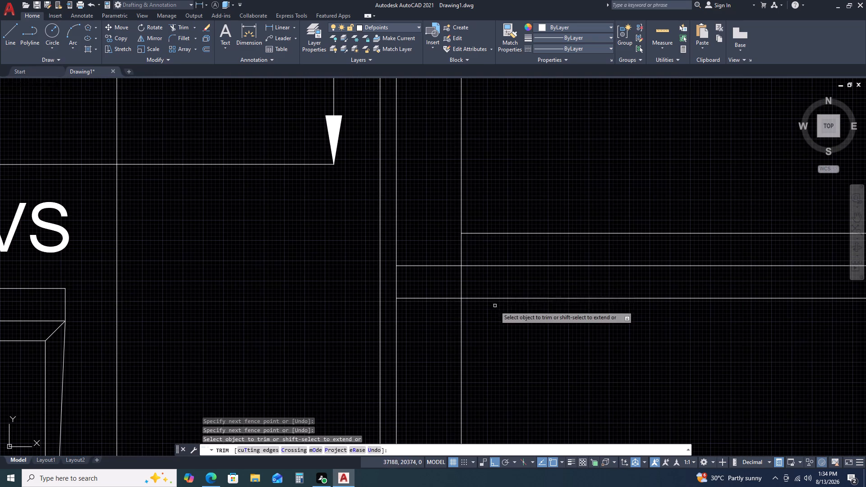
pyautogui.doubleClick(496, 282)
pyautogui.click(465, 281)
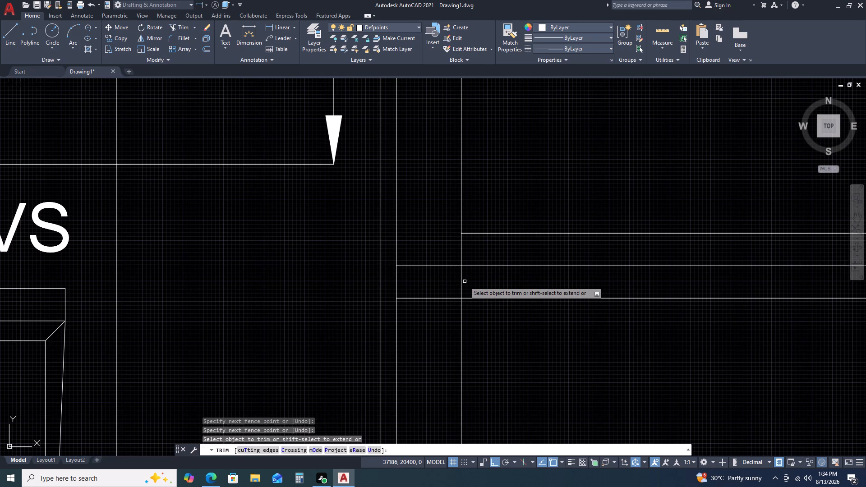
pyautogui.click(454, 281)
pyautogui.doubleClick(508, 286)
pyautogui.scroll(-4, 510, 286)
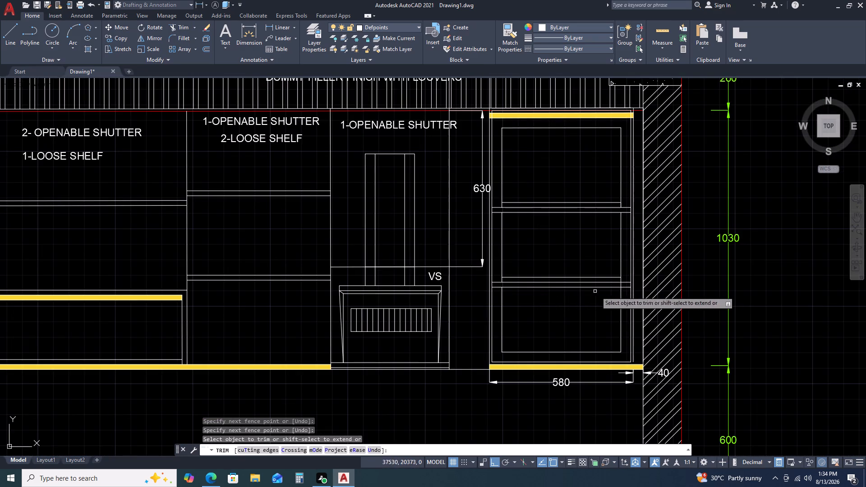
pyautogui.scroll(3, 612, 290)
pyautogui.moveTo(657, 265); pyautogui.dragTo(653, 266)
pyautogui.click(621, 270)
pyautogui.press('Escape')
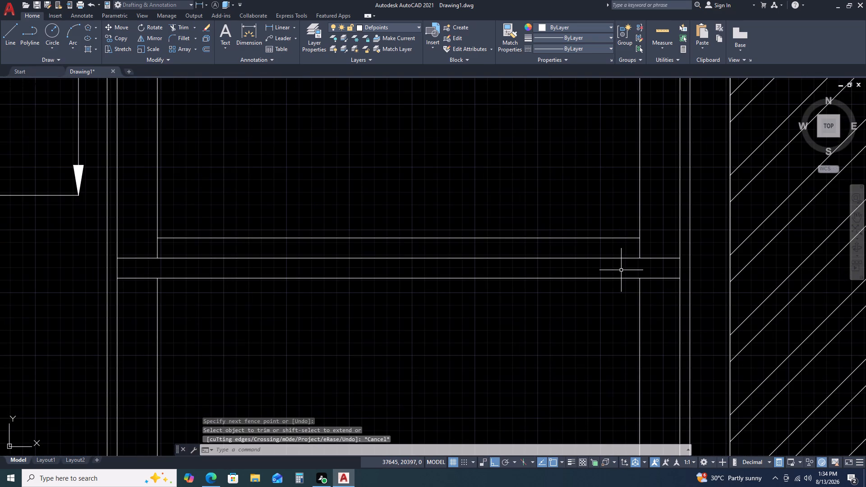
# Hatch the strips between the middle and bottom lines of both shelves with solid yellow, colour 248,215,49.
pyautogui.write('H')
pyautogui.press('space')
pyautogui.click(595, 275)
pyautogui.scroll(-4, 597, 279)
pyautogui.scroll(4, 585, 237)
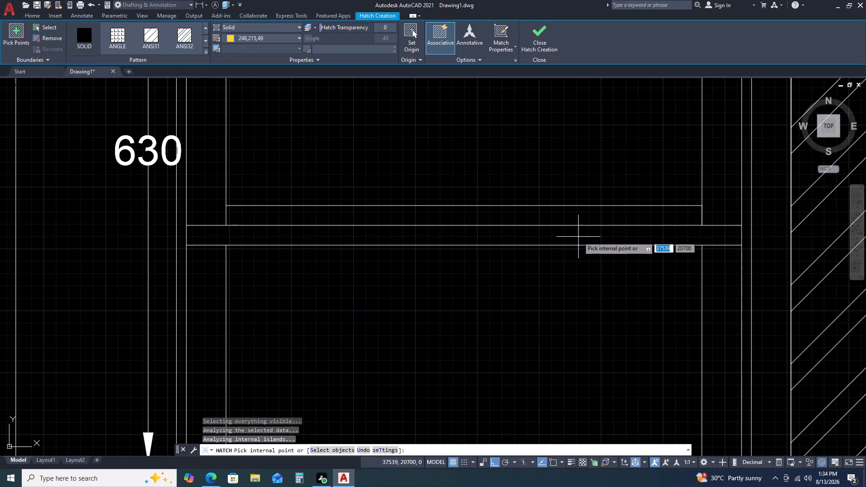
pyautogui.click(578, 237)
pyautogui.press('Escape')
pyautogui.scroll(-4, 577, 238)
pyautogui.press('Escape')
pyautogui.scroll(-1, 604, 312)
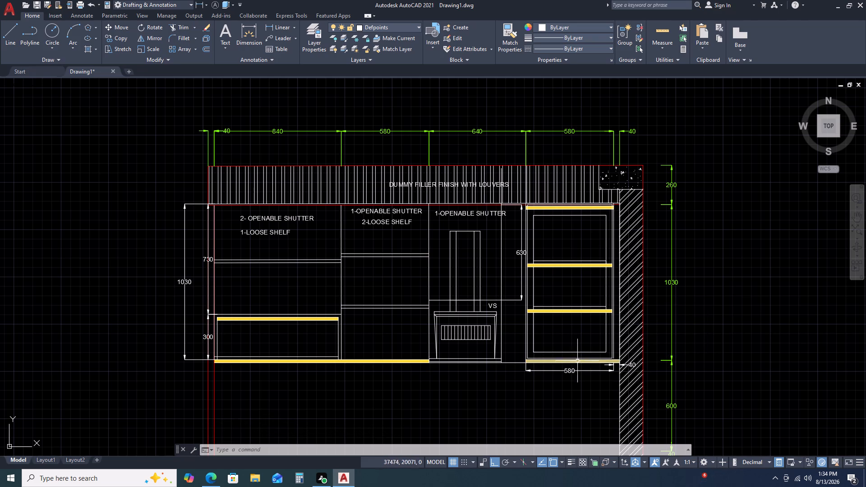
# Examine the hatched shelves, the rest of the elevation and the empty area below the wall cabinets.
pyautogui.scroll(3, 544, 270)
pyautogui.scroll(-1, 538, 260)
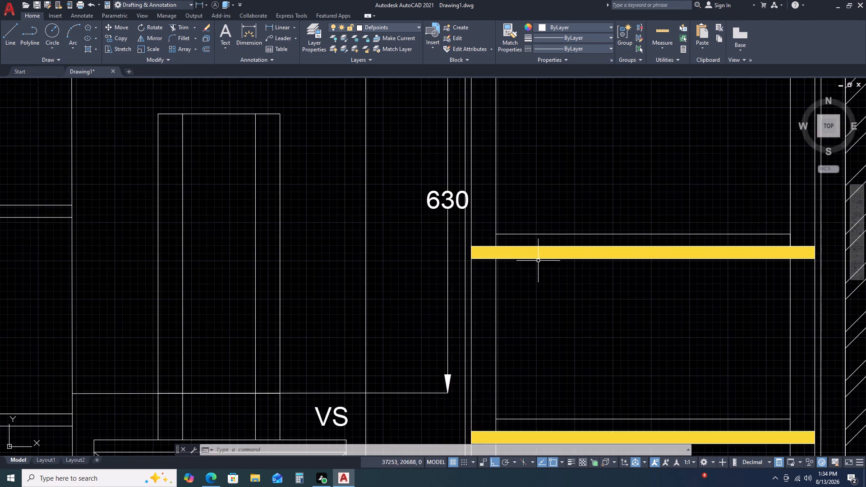
pyautogui.scroll(-2, 538, 260)
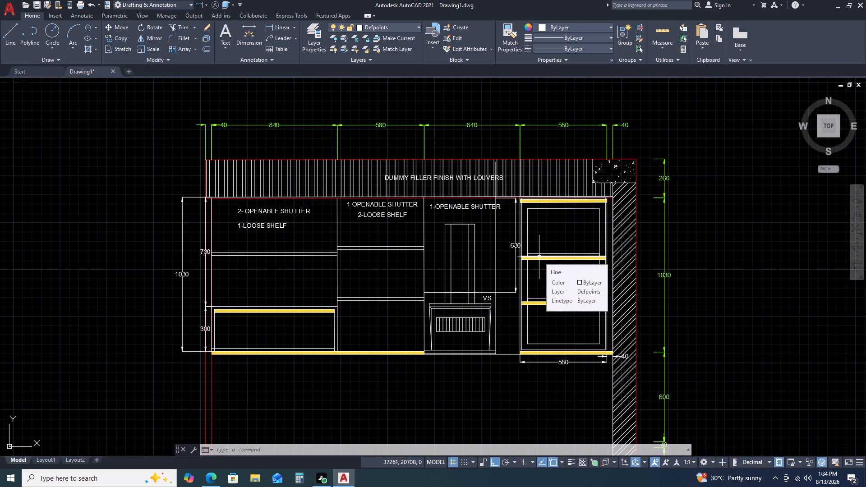
pyautogui.scroll(-2, 479, 117)
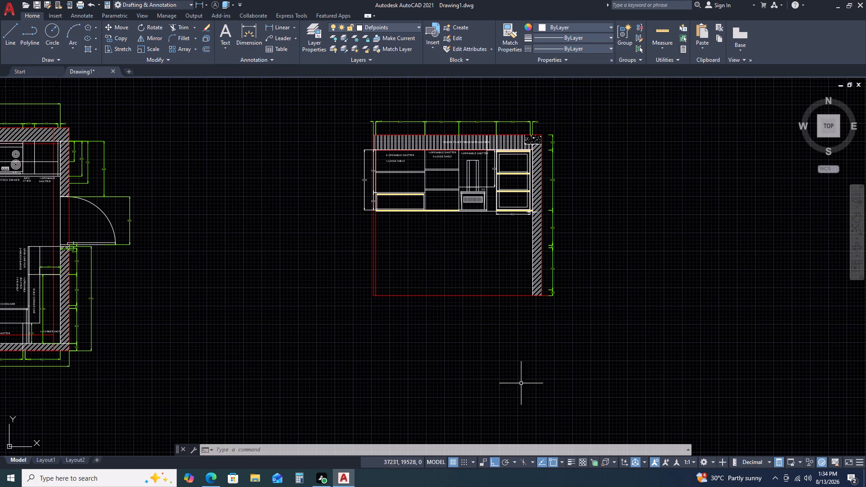
pyautogui.scroll(2, 505, 242)
pyautogui.middleClick(407, 207)
pyautogui.moveTo(421, 207); pyautogui.dragTo(472, 208, button='middle')
pyautogui.middleClick(473, 208)
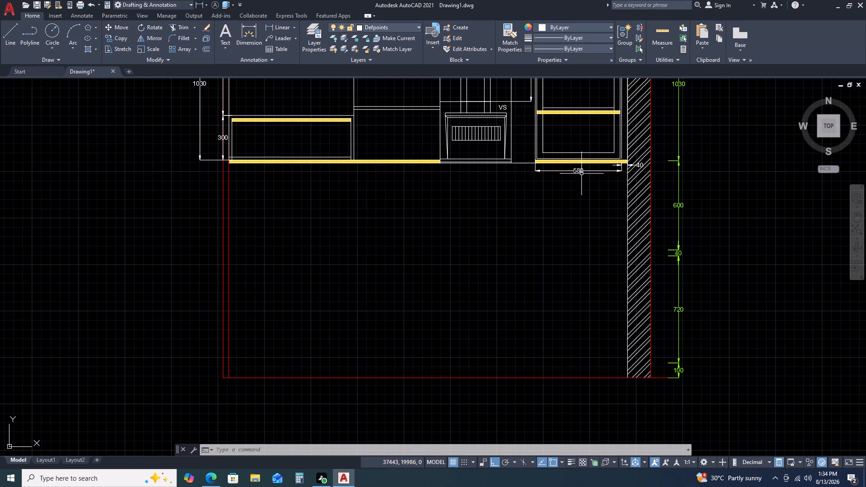
pyautogui.scroll(2, 619, 156)
pyautogui.scroll(-2, 626, 154)
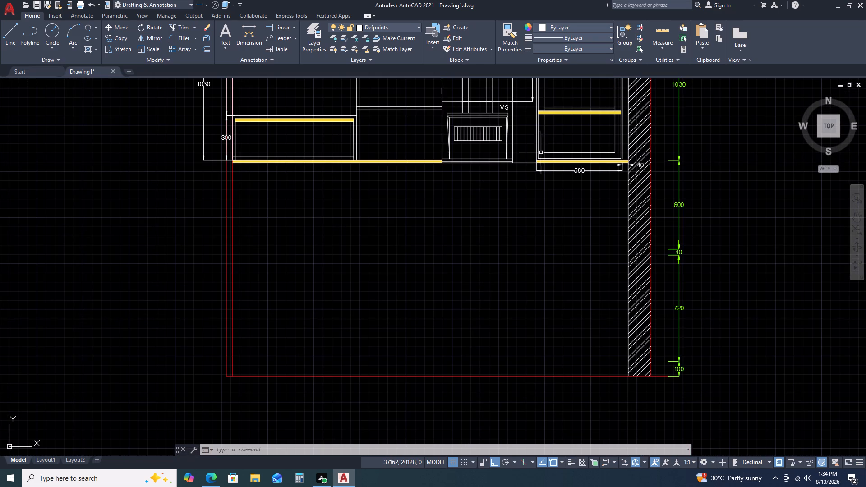
pyautogui.moveTo(539, 152); pyautogui.dragTo(557, 202, button='middle')
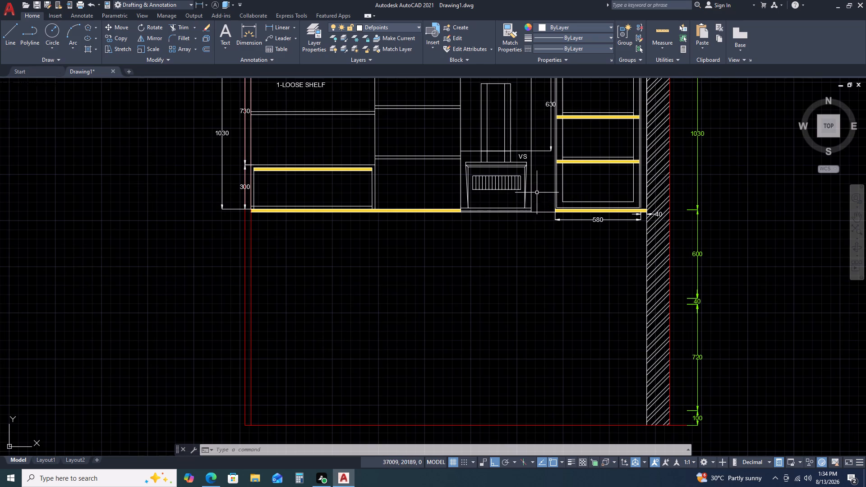
pyautogui.moveTo(543, 188); pyautogui.dragTo(547, 294, button='middle')
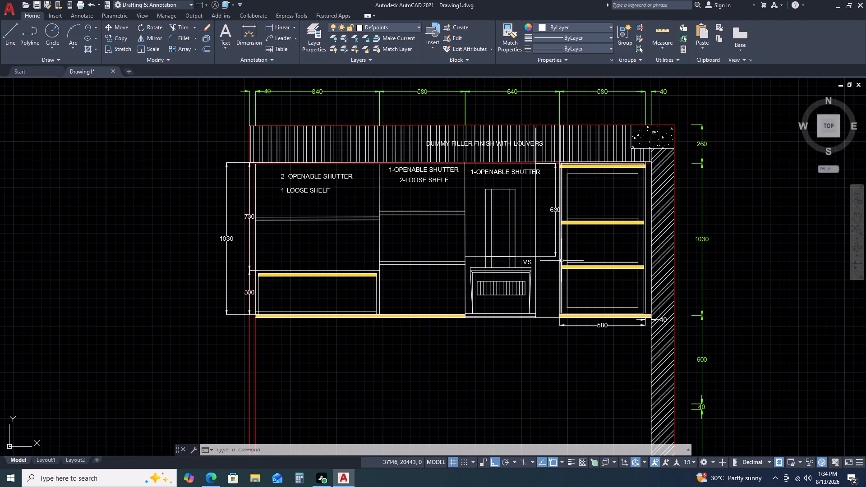
# Draw a 50-long horizontal line above the VS label, with a slanted line from its right end to a point above its midpoint.
pyautogui.scroll(-1, 487, 266)
pyautogui.scroll(4, 524, 254)
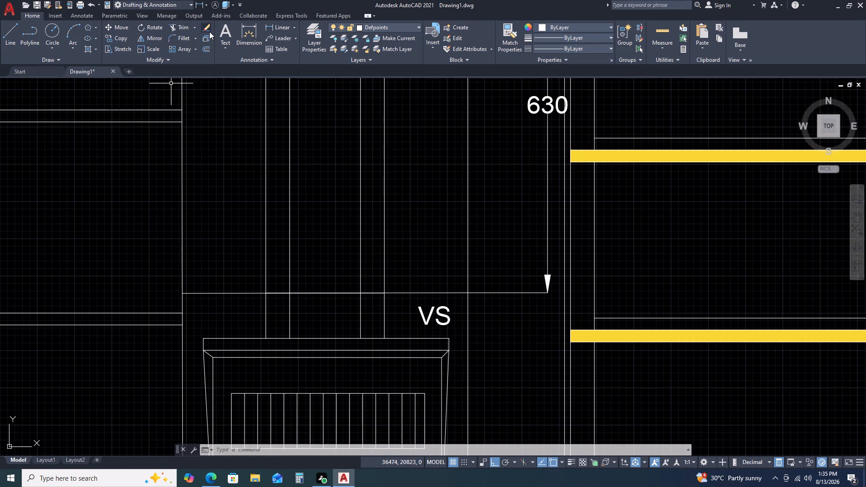
pyautogui.press('l')
pyautogui.press('space')
pyautogui.click(429, 275)
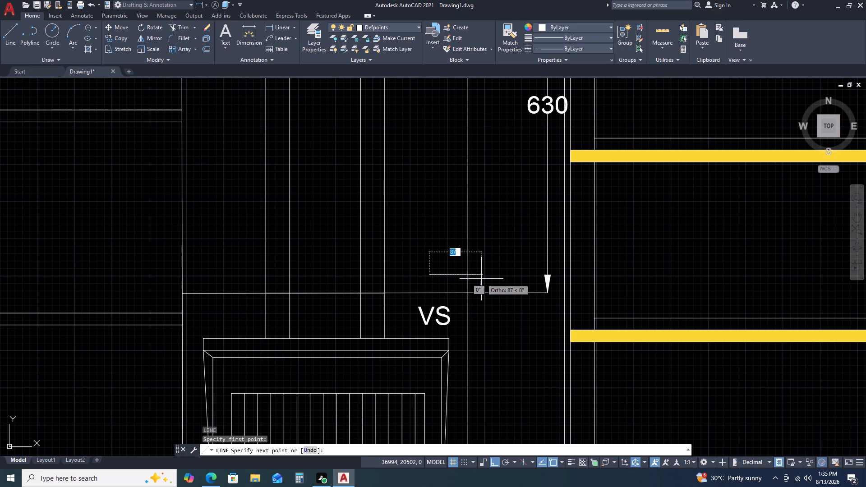
pyautogui.press('5')
pyautogui.press('0')
pyautogui.press('space')
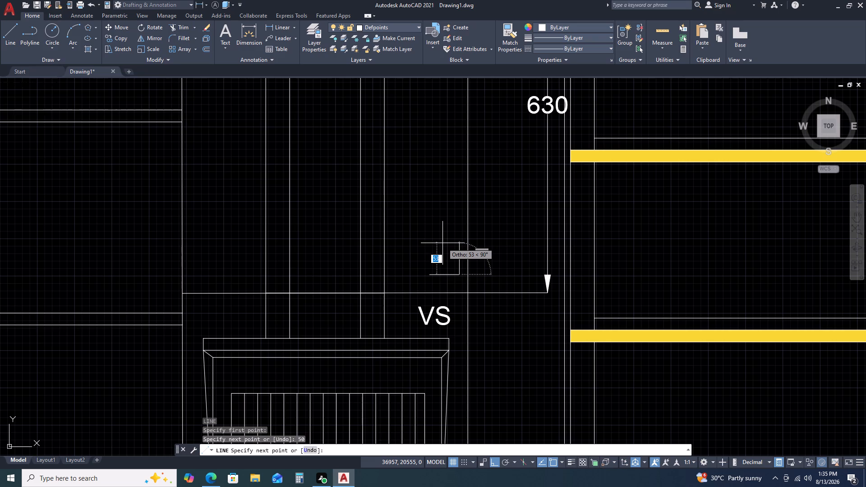
pyautogui.press('F8')
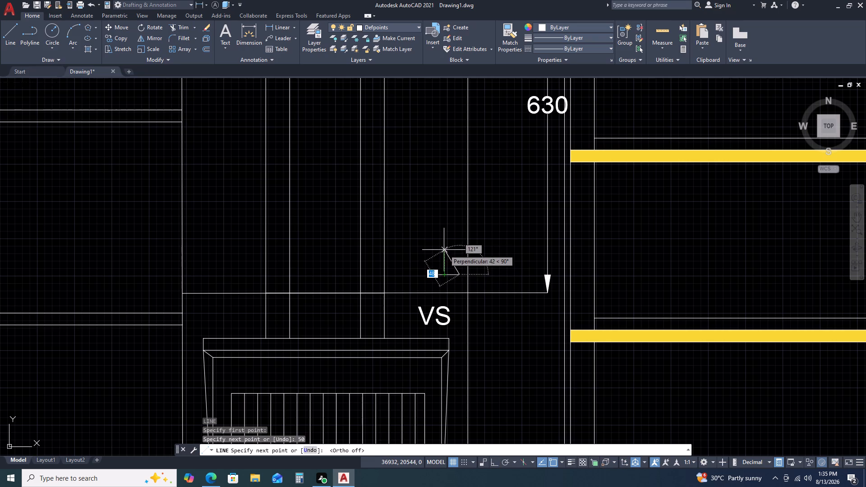
pyautogui.click(443, 245)
pyautogui.press('Escape')
# Mirror the slanted line about the vertical axis through the base line's midpoint, keeping the original, to close the triangle.
pyautogui.click(453, 255)
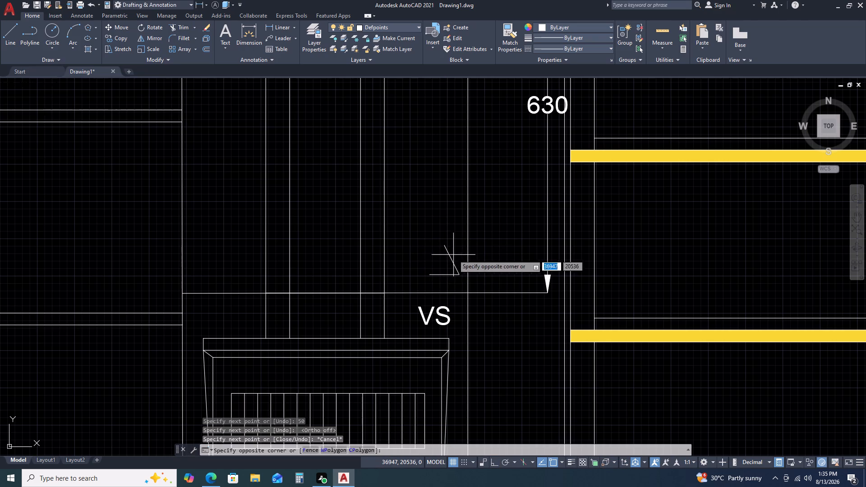
pyautogui.click(444, 260)
pyautogui.press('m')
pyautogui.press('i')
pyautogui.press('space')
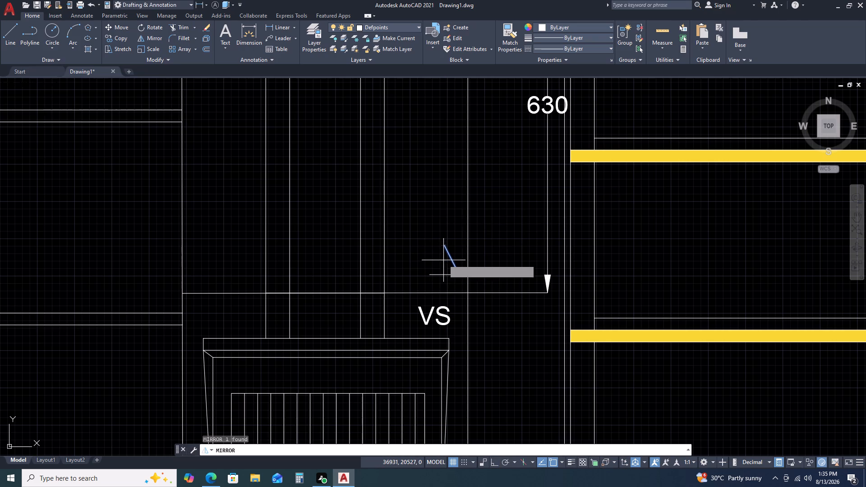
pyautogui.click(443, 275)
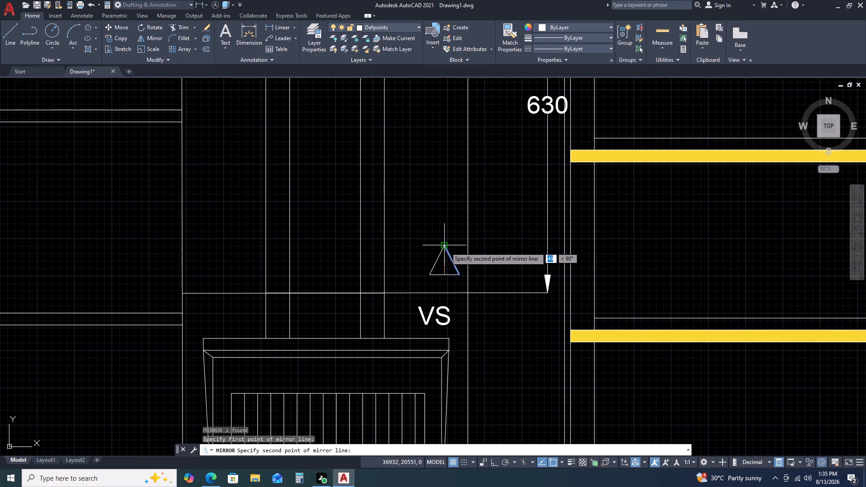
pyautogui.click(446, 247)
pyautogui.moveTo(471, 276); pyautogui.dragTo(446, 248)
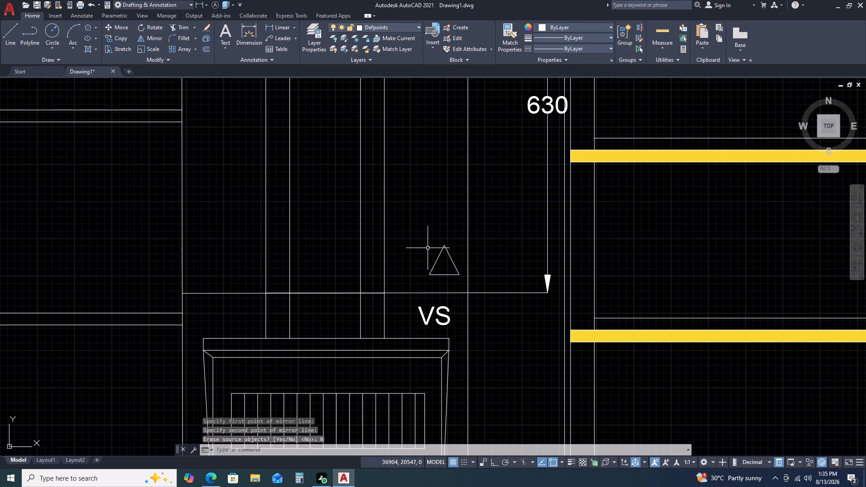
# Hatch the small triangle above the VS label with solid red.
pyautogui.press('h')
pyautogui.press('space')
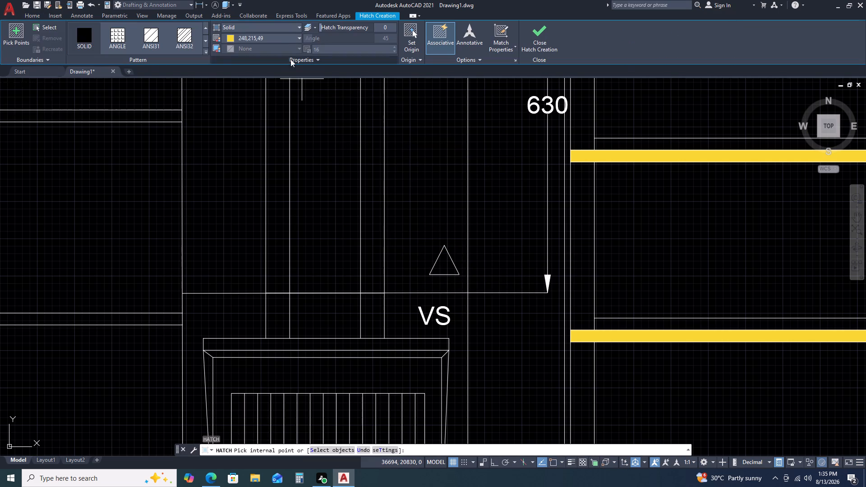
pyautogui.click(278, 39)
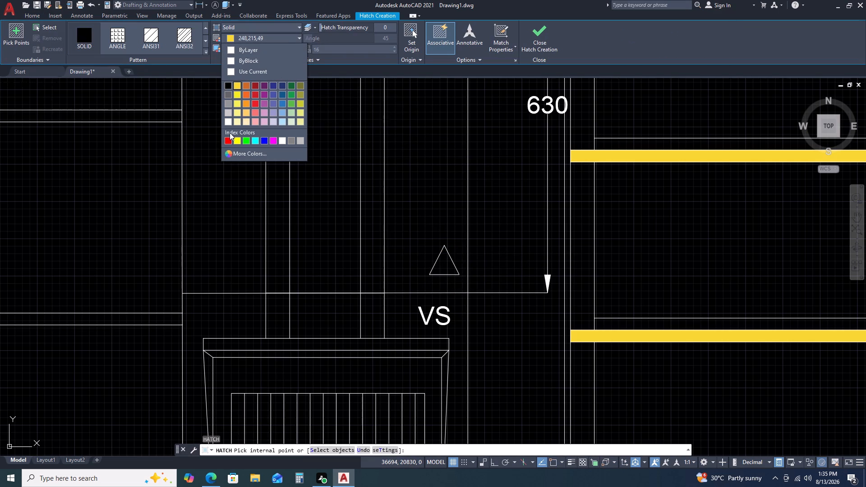
pyautogui.click(228, 142)
pyautogui.click(442, 265)
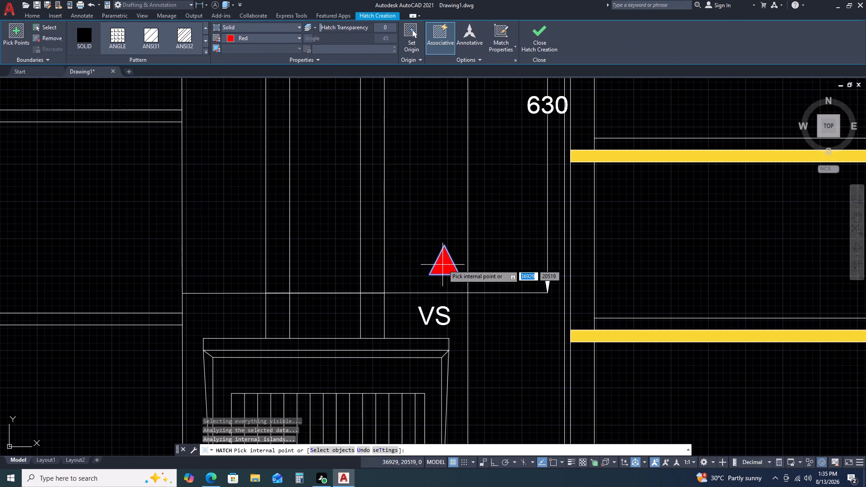
pyautogui.press('Escape')
# Move the red triangle with its outline down so it sits directly above the VS label.
pyautogui.scroll(2, 448, 291)
pyautogui.click(462, 267)
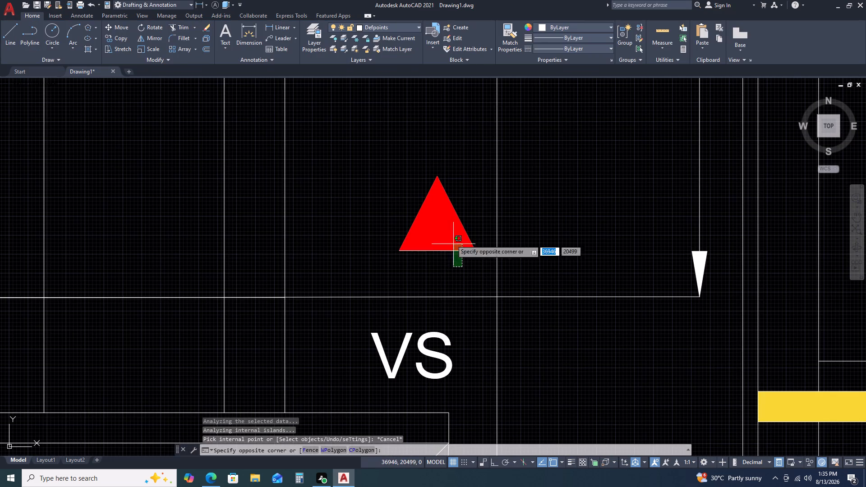
pyautogui.click(437, 201)
pyautogui.click(426, 206)
pyautogui.click(413, 198)
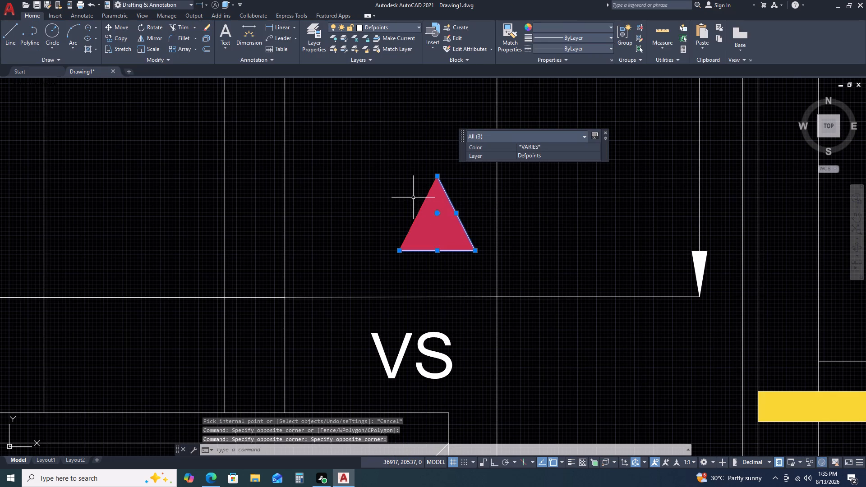
pyautogui.click(414, 206)
pyautogui.click(437, 252)
pyautogui.moveTo(466, 174); pyautogui.dragTo(448, 189)
pyautogui.click(339, 266)
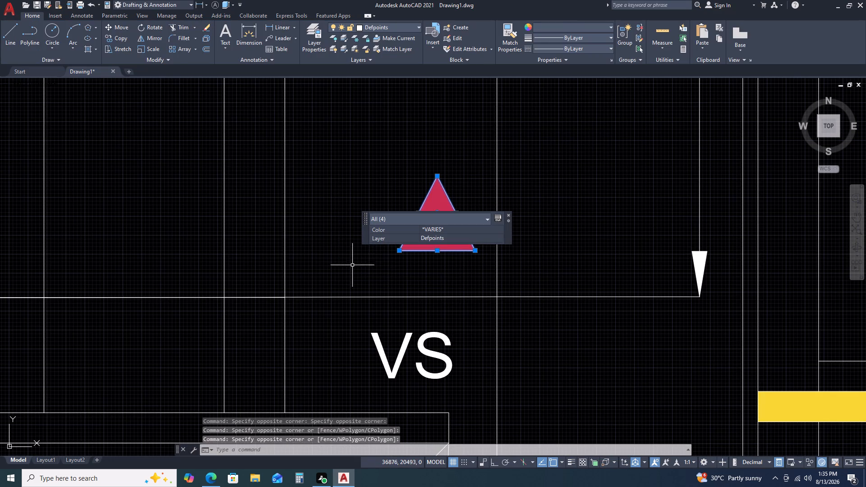
pyautogui.write('M')
pyautogui.press('space')
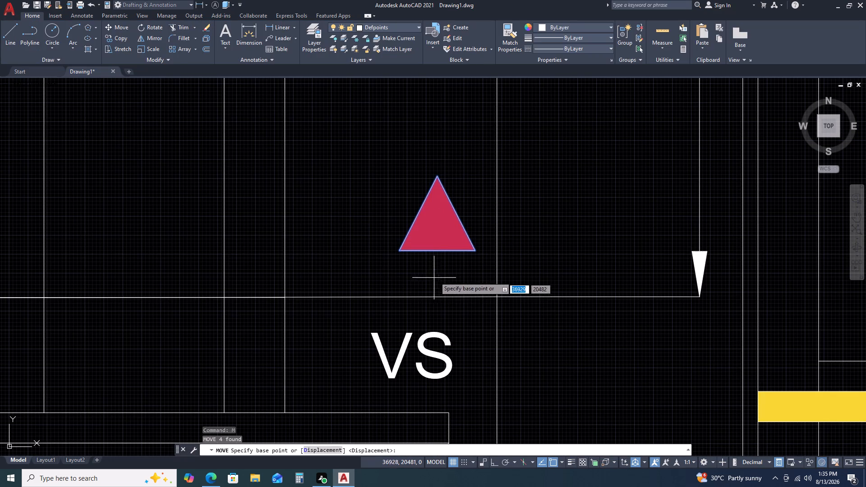
pyautogui.click(447, 269)
pyautogui.click(421, 335)
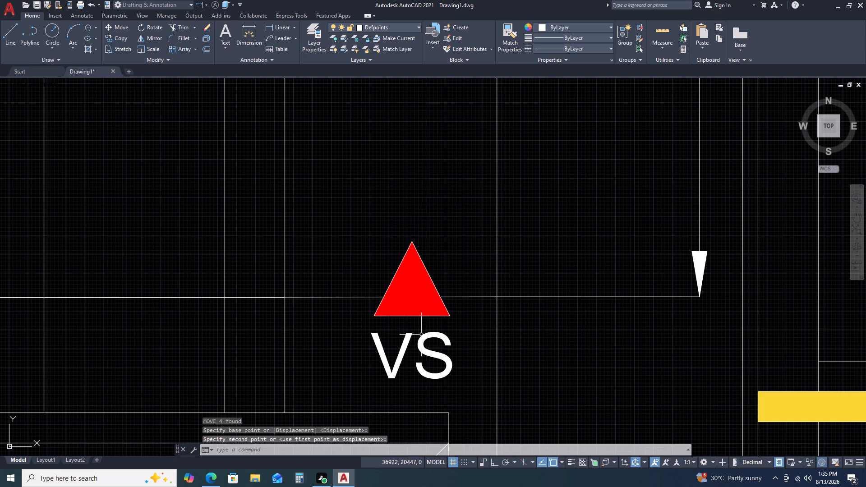
# Copy the red triangle and VS label to the lower-left corner of the chimney hood, beneath its louvre grille.
pyautogui.scroll(-4, 451, 251)
pyautogui.moveTo(427, 244); pyautogui.dragTo(426, 249)
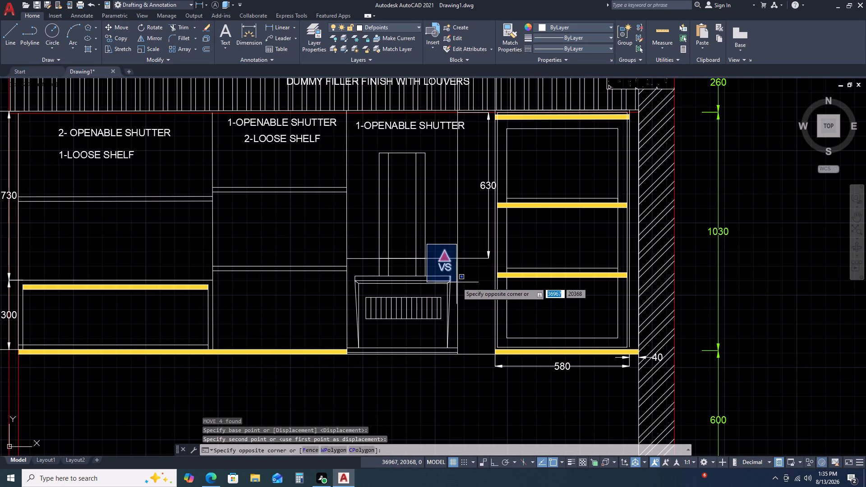
pyautogui.click(457, 282)
pyautogui.write('CO')
pyautogui.press('space')
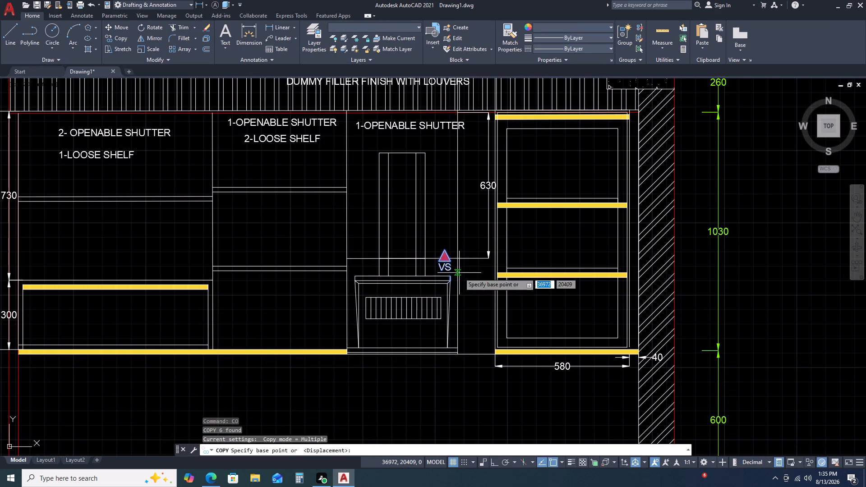
pyautogui.click(459, 273)
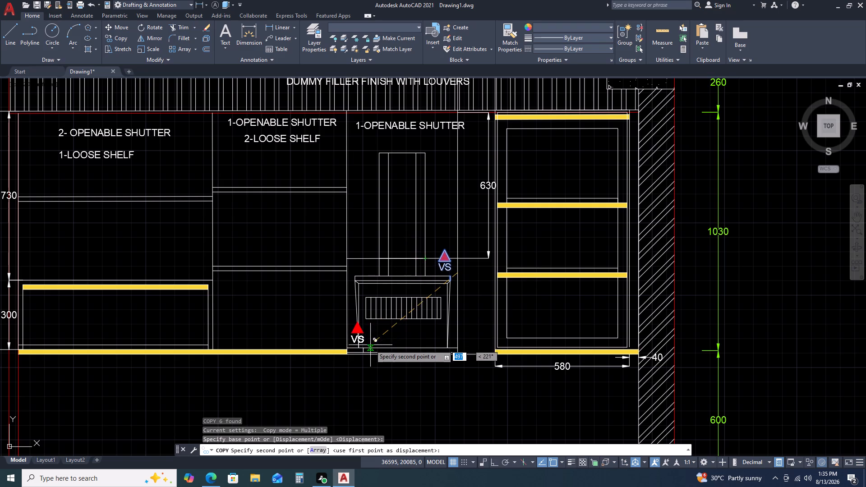
pyautogui.scroll(3, 370, 345)
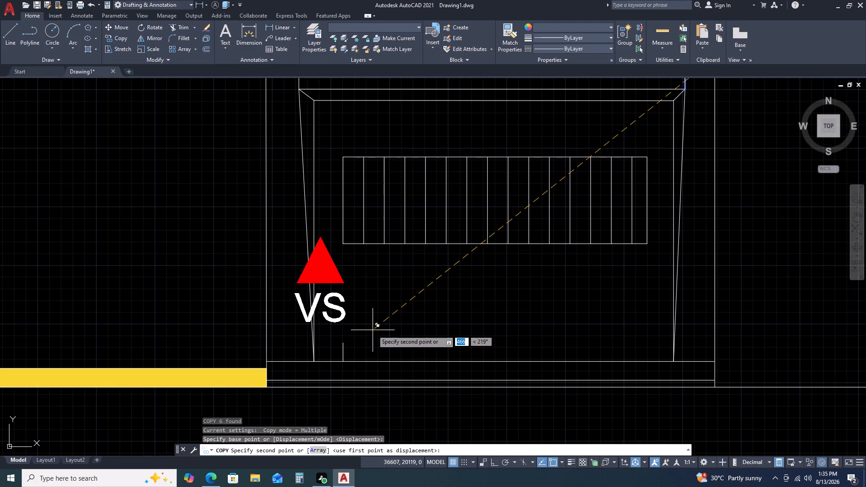
pyautogui.click(373, 330)
pyautogui.press('Escape')
# Rotate the copied triangle and VS label 90° counterclockwise so the triangle points left.
pyautogui.click(282, 238)
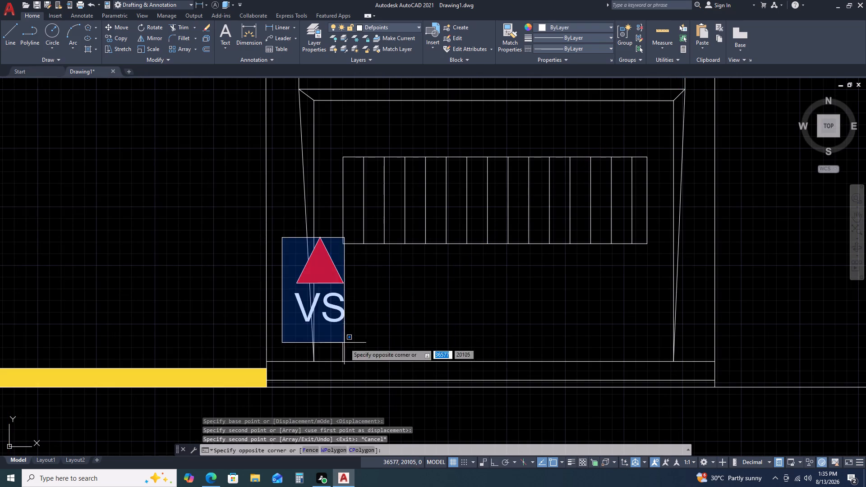
pyautogui.click(370, 348)
pyautogui.click(340, 268)
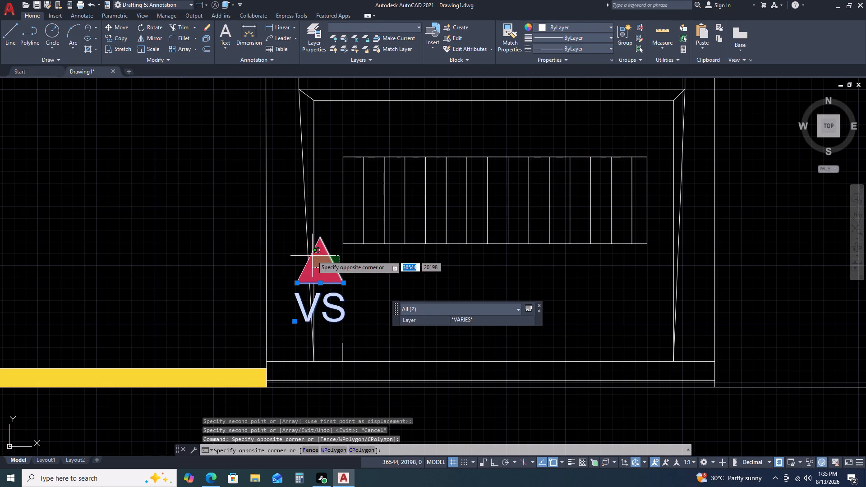
pyautogui.doubleClick(318, 254)
pyautogui.scroll(2, 303, 240)
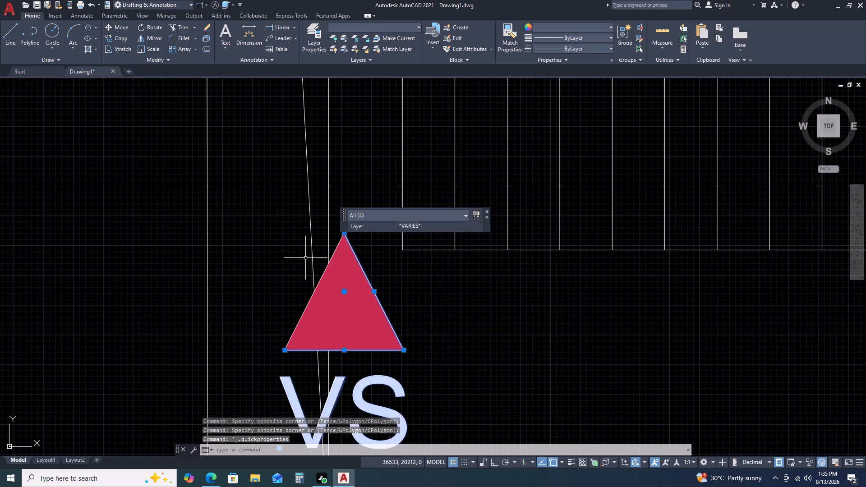
pyautogui.scroll(3, 338, 313)
pyautogui.moveTo(313, 273); pyautogui.dragTo(309, 261)
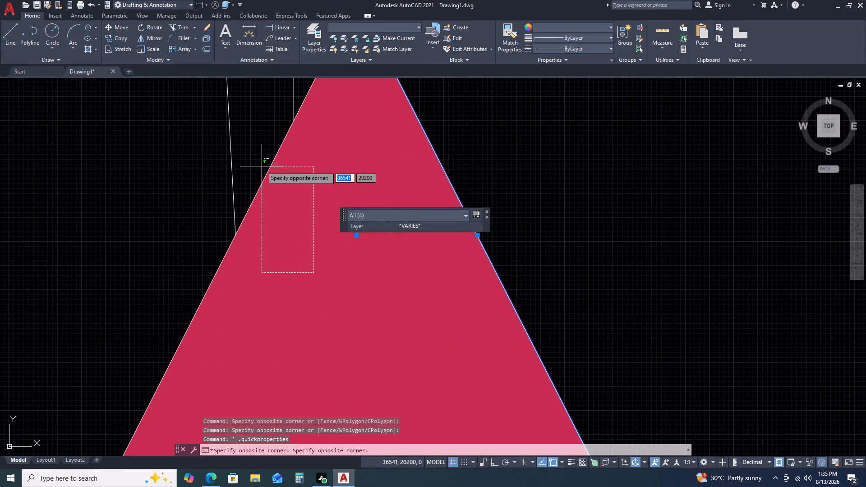
pyautogui.click(262, 162)
pyautogui.click(267, 170)
pyautogui.click(251, 201)
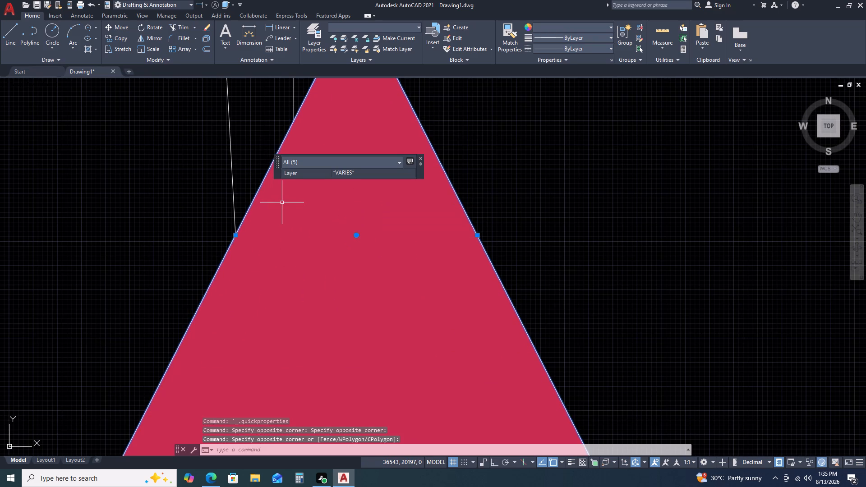
pyautogui.press('r')
pyautogui.press('o')
pyautogui.press('space')
pyautogui.moveTo(413, 207); pyautogui.dragTo(417, 207)
pyautogui.scroll(-5, 500, 190)
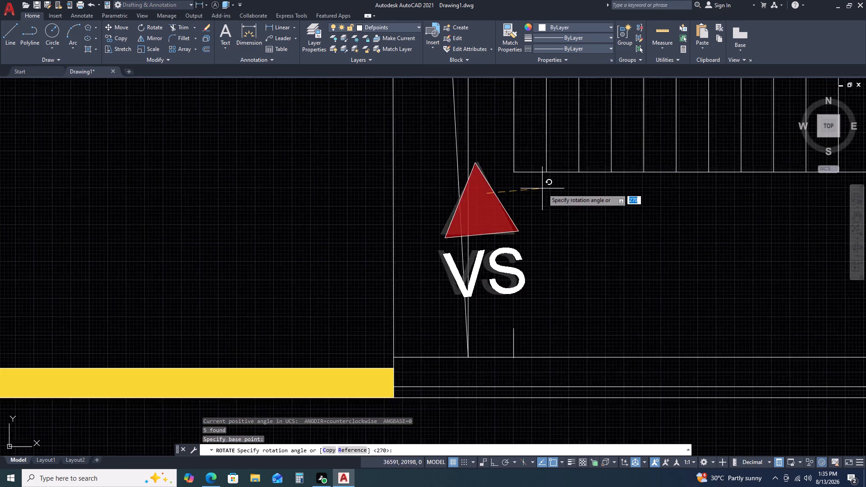
pyautogui.scroll(-2, 543, 188)
pyautogui.scroll(2, 508, 189)
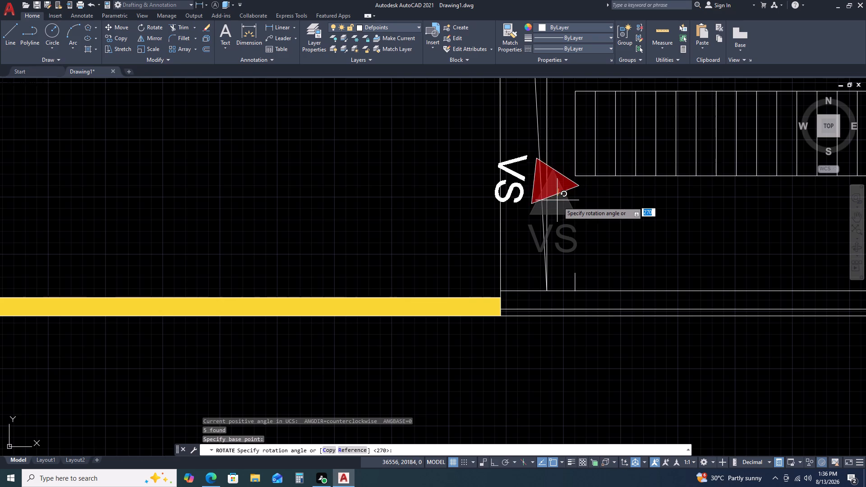
pyautogui.press('F8')
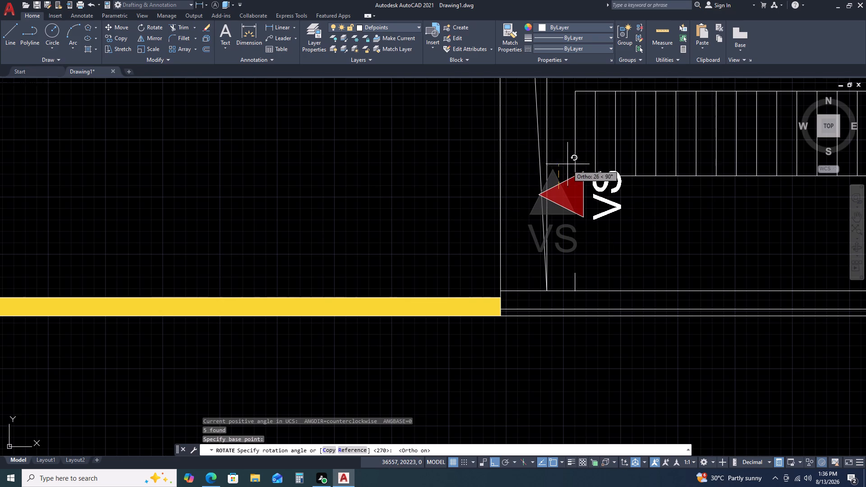
pyautogui.click(566, 161)
# Move the rotated triangle and VS label left until the triangle's tip nearly meets the chimney cabinet's left edge.
pyautogui.click(623, 197)
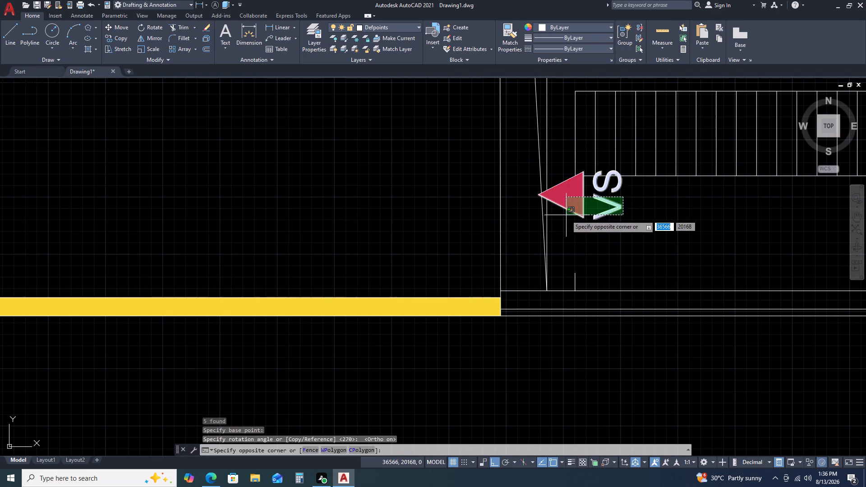
pyautogui.click(566, 215)
pyautogui.moveTo(560, 175); pyautogui.dragTo(560, 179)
pyautogui.click(561, 214)
pyautogui.click(559, 188)
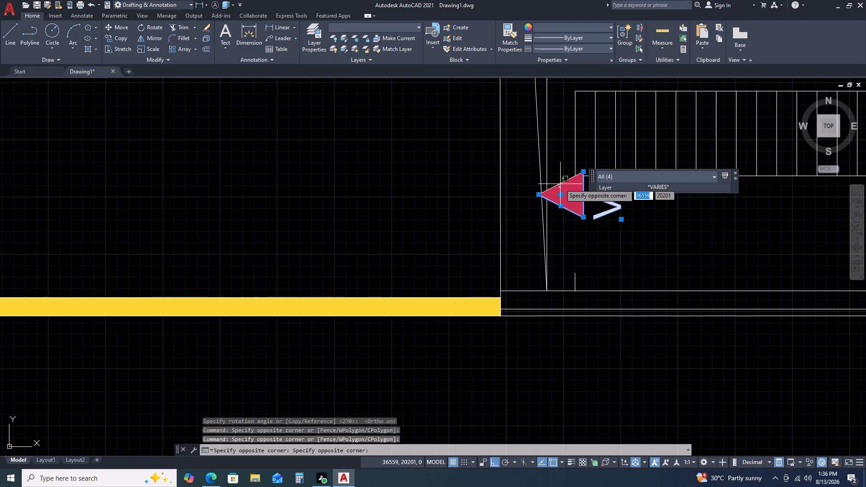
pyautogui.click(559, 175)
pyautogui.click(569, 195)
pyautogui.click(562, 168)
pyautogui.click(560, 178)
pyautogui.click(556, 196)
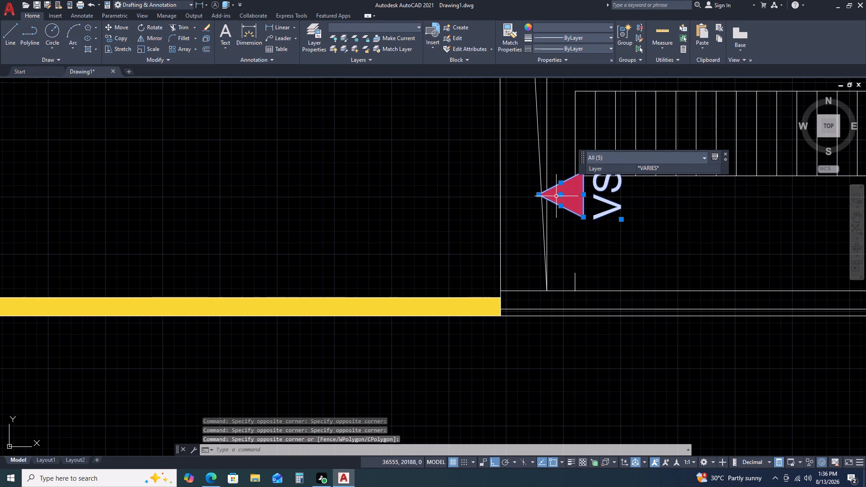
pyautogui.write('M')
pyautogui.press('space')
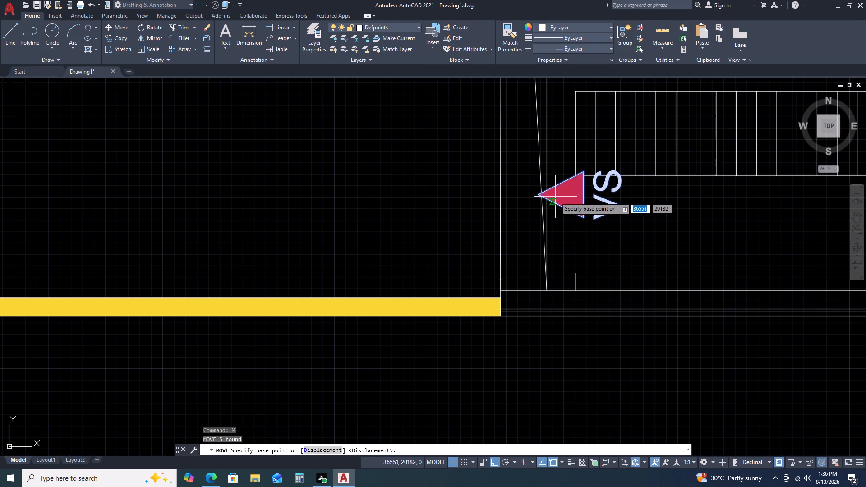
pyautogui.click(622, 216)
pyautogui.click(586, 231)
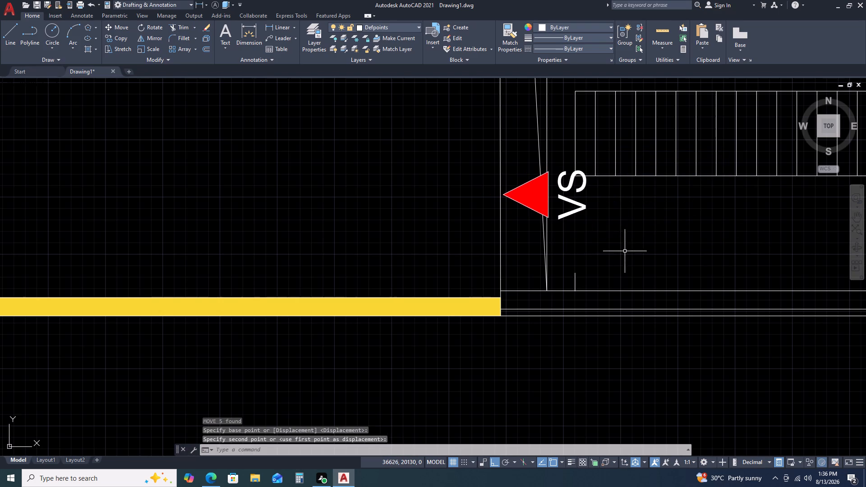
pyautogui.press('Escape')
# Examine the whole wall elevation with its VS markers, alongside the kitchen plan.
pyautogui.scroll(-3, 624, 250)
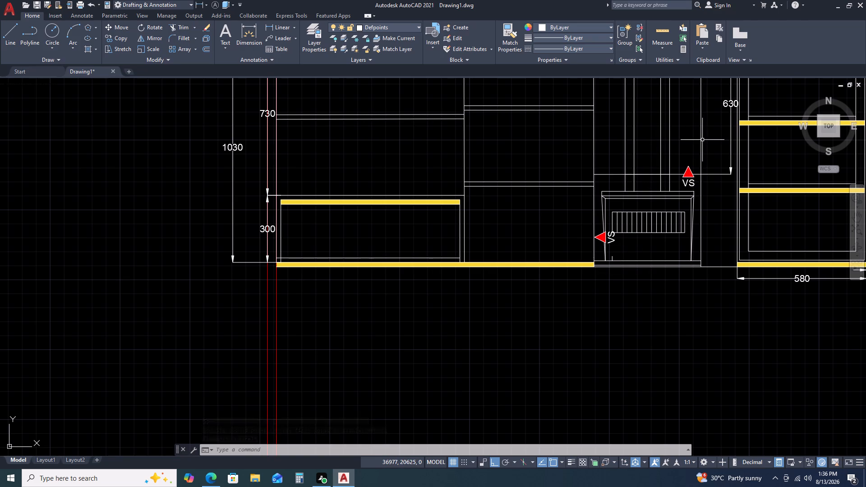
pyautogui.scroll(-2, 506, 247)
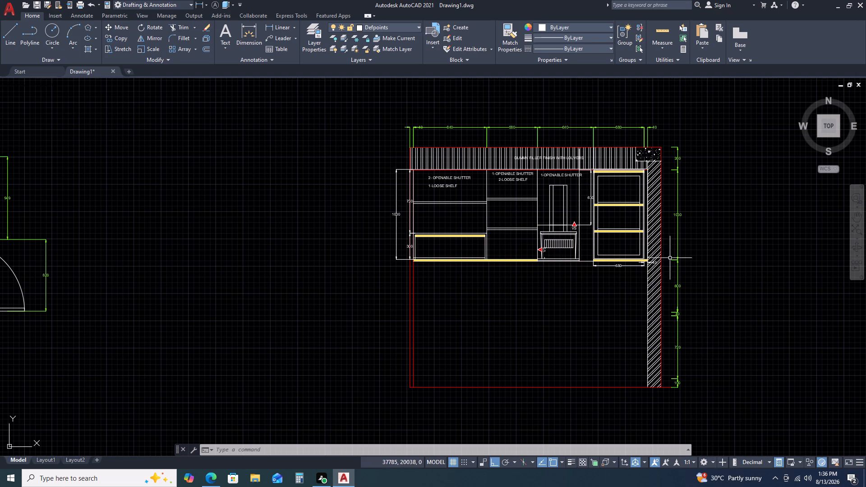
pyautogui.scroll(-1, 645, 203)
pyautogui.scroll(-1, 631, 248)
pyautogui.moveTo(649, 301); pyautogui.dragTo(612, 243, button='middle')
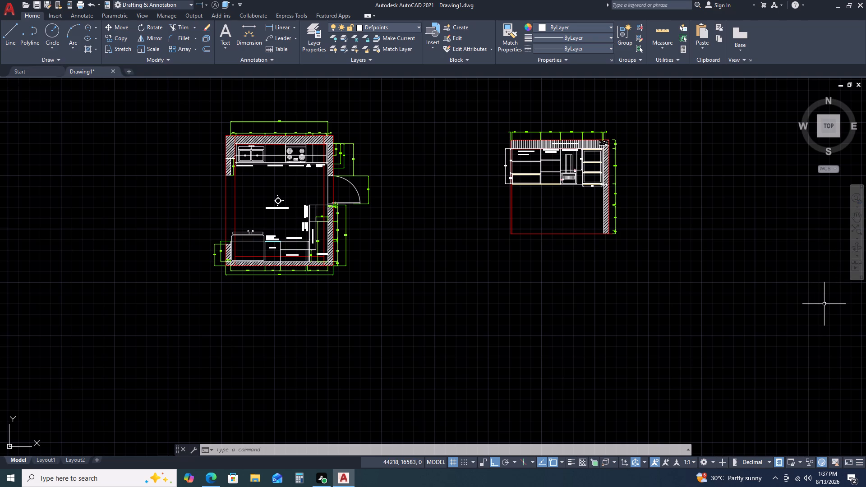
pyautogui.scroll(3, 601, 161)
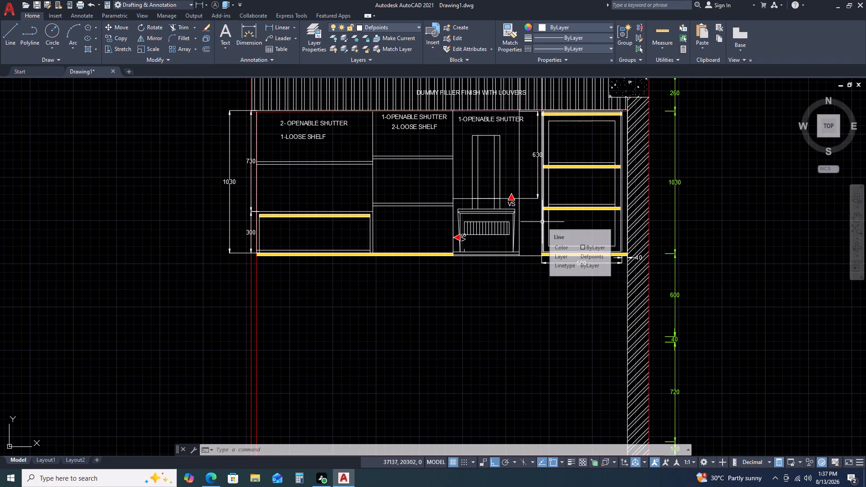
pyautogui.scroll(-1, 652, 231)
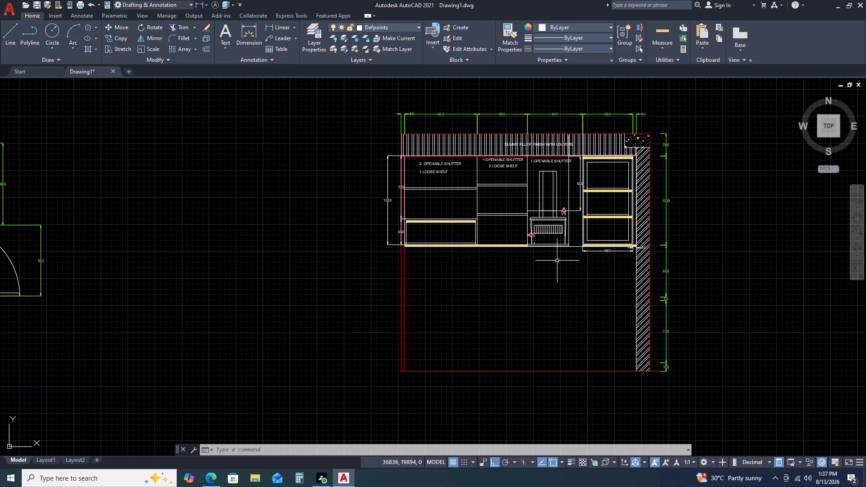
# Move the upper intermediate yellow-hatched shelf and the line above it up 20 in the framed cabinet beside the hatched wall.
pyautogui.scroll(1, 598, 189)
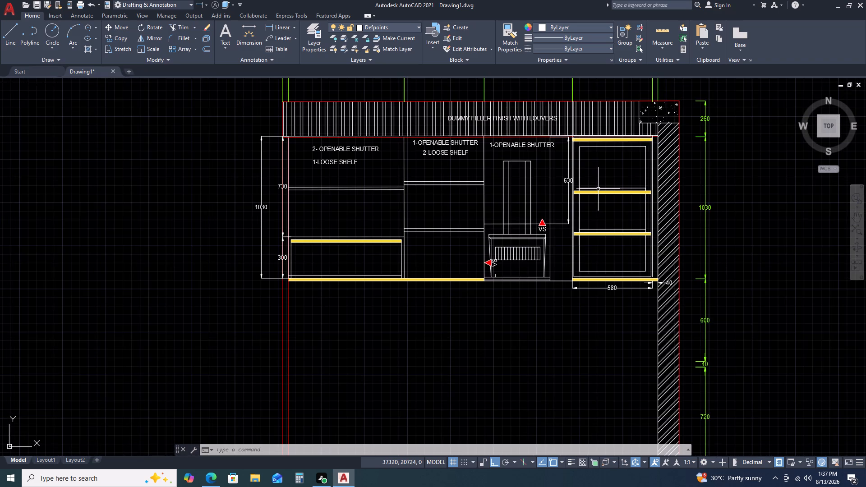
pyautogui.scroll(2, 597, 191)
pyautogui.scroll(-1, 554, 190)
pyautogui.scroll(1, 520, 171)
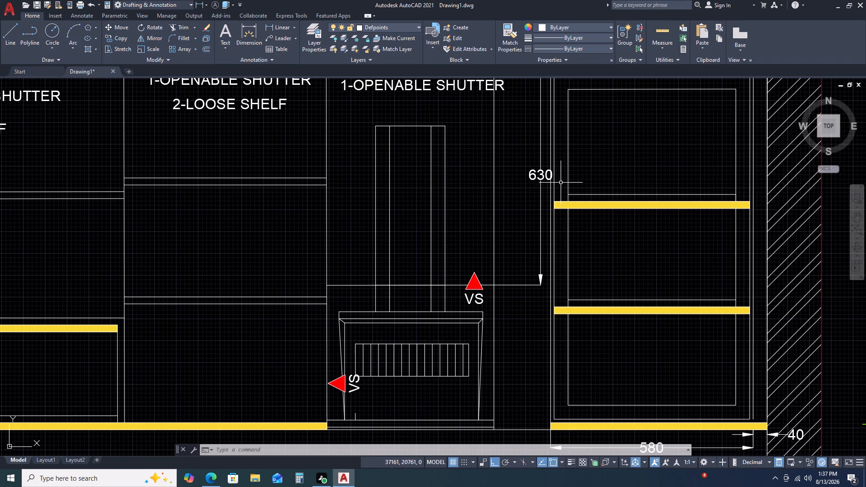
pyautogui.click(561, 183)
pyautogui.click(781, 219)
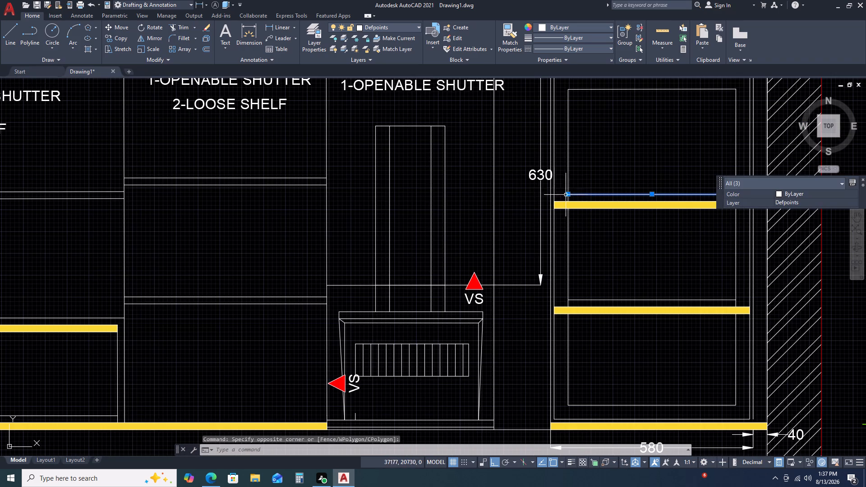
pyautogui.scroll(3, 544, 190)
pyautogui.click(568, 163)
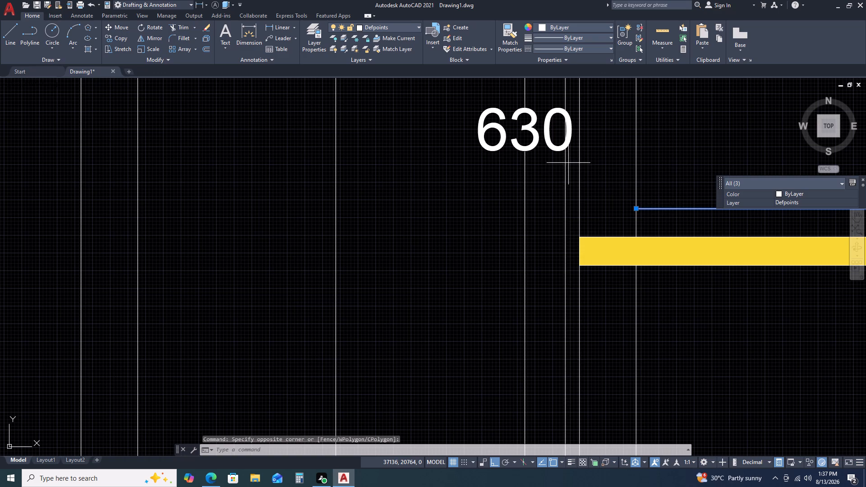
pyautogui.scroll(-3, 631, 284)
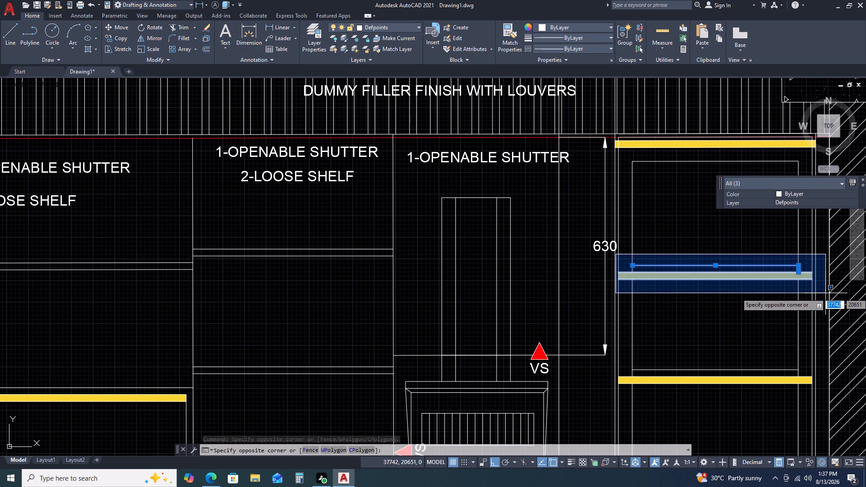
pyautogui.click(827, 292)
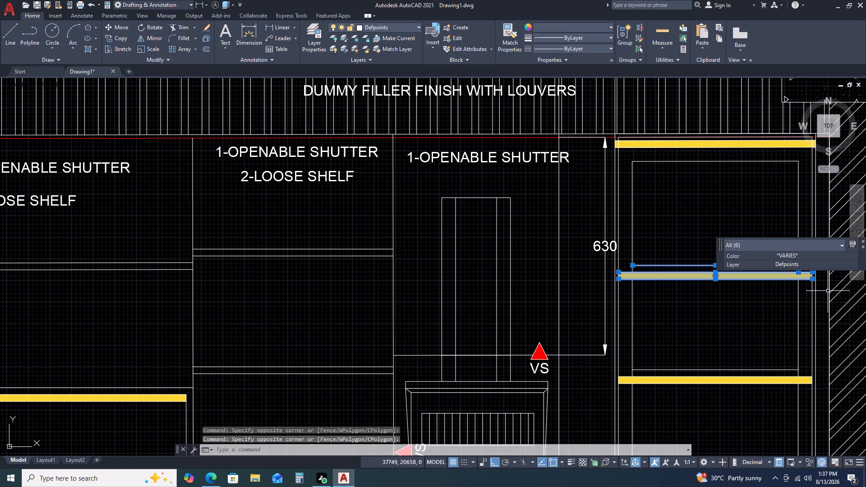
pyautogui.write('M')
pyautogui.press('space')
pyautogui.click(828, 291)
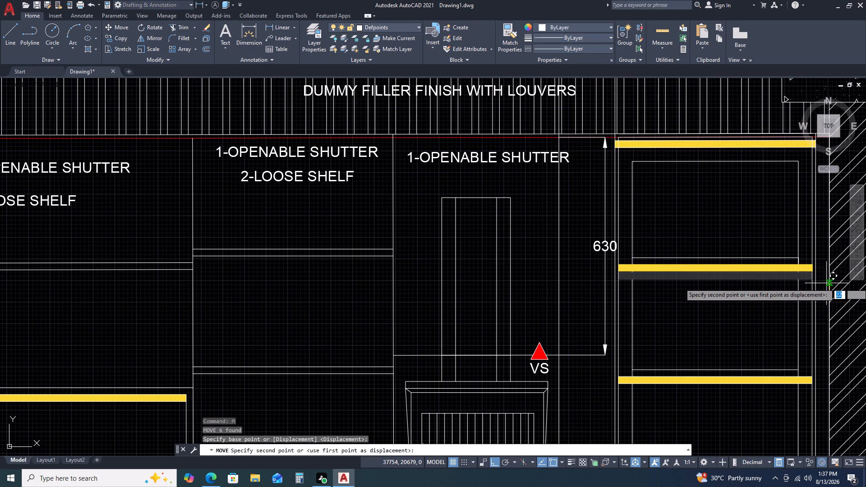
pyautogui.press('F8')
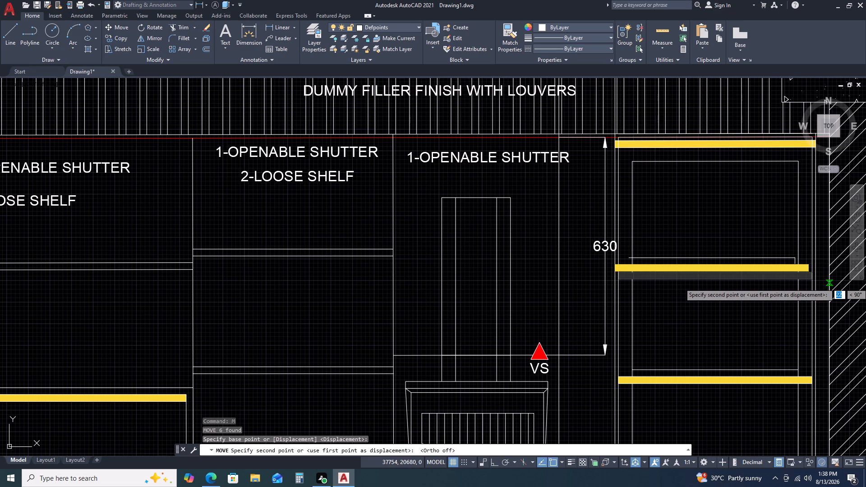
pyautogui.press('F8')
pyautogui.write('20')
pyautogui.press('space')
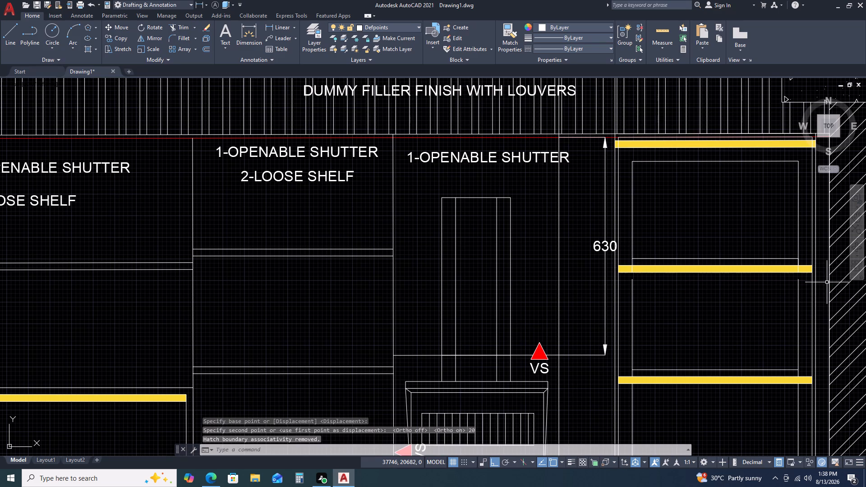
pyautogui.click(827, 285)
pyautogui.press('Escape')
# Move the lower intermediate yellow-hatched shelf and the line above it up 10 in the same framed cabinet.
pyautogui.moveTo(800, 298); pyautogui.dragTo(791, 271, button='middle')
pyautogui.moveTo(782, 249); pyautogui.dragTo(769, 216, button='middle')
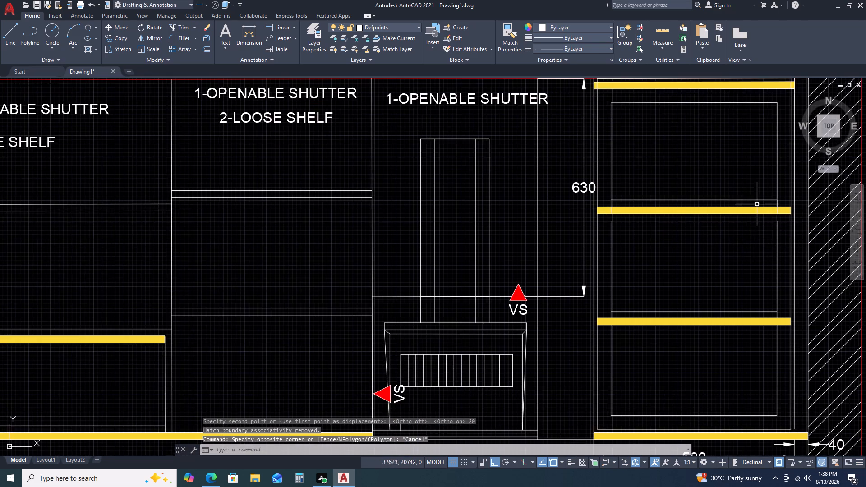
pyautogui.scroll(-1, 705, 283)
pyautogui.scroll(2, 632, 312)
pyautogui.moveTo(731, 312); pyautogui.dragTo(615, 225, button='middle')
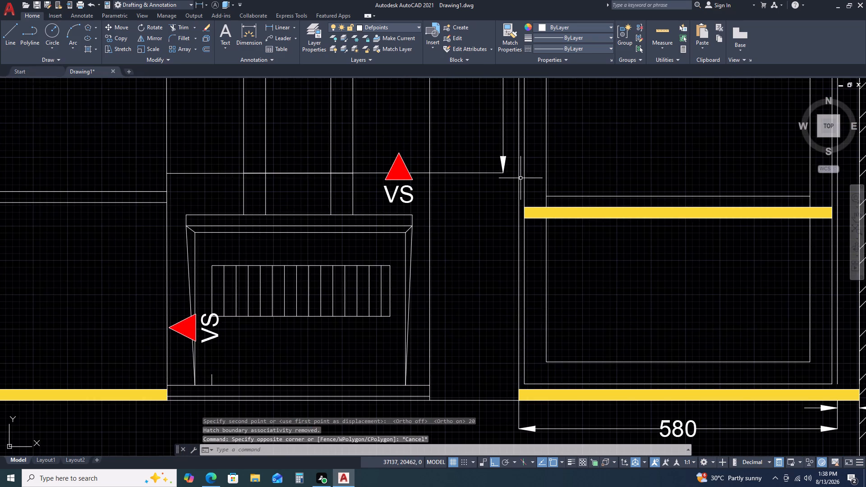
pyautogui.click(521, 176)
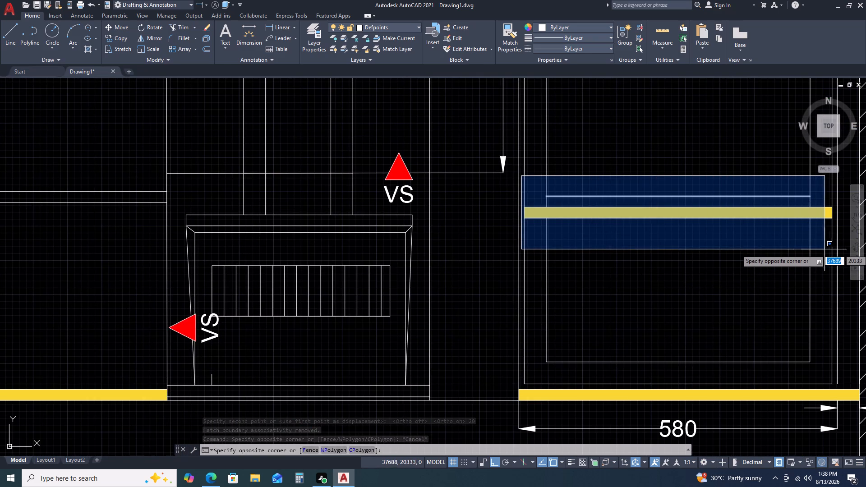
pyautogui.click(836, 246)
pyautogui.press('m')
pyautogui.press('space')
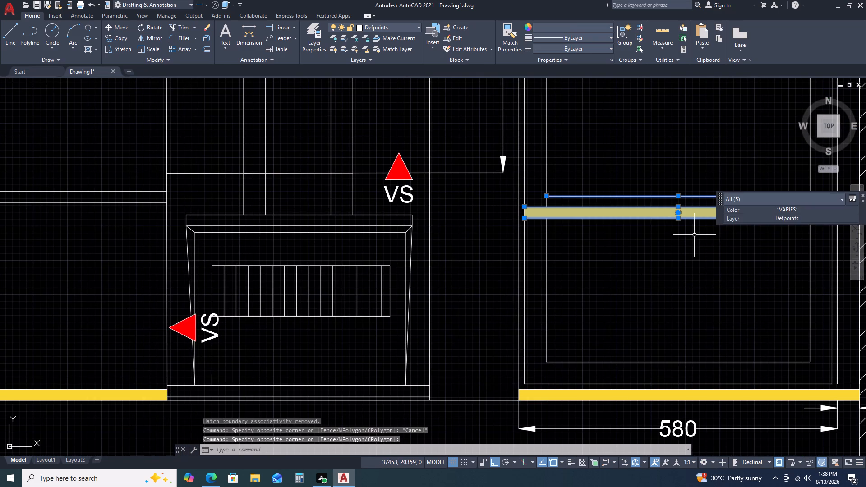
pyautogui.click(694, 235)
pyautogui.write('10')
pyautogui.press('space')
pyautogui.scroll(-2, 621, 233)
pyautogui.moveTo(667, 235); pyautogui.dragTo(663, 240, button='middle')
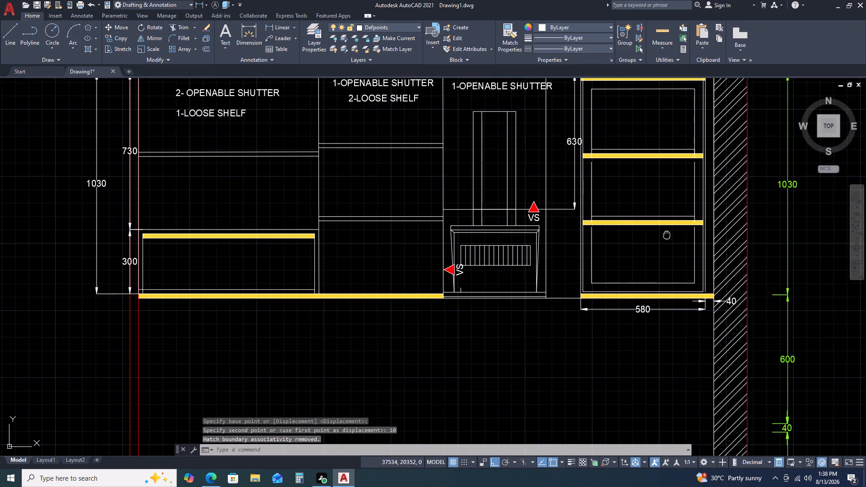
pyautogui.moveTo(663, 240); pyautogui.dragTo(606, 271, button='middle')
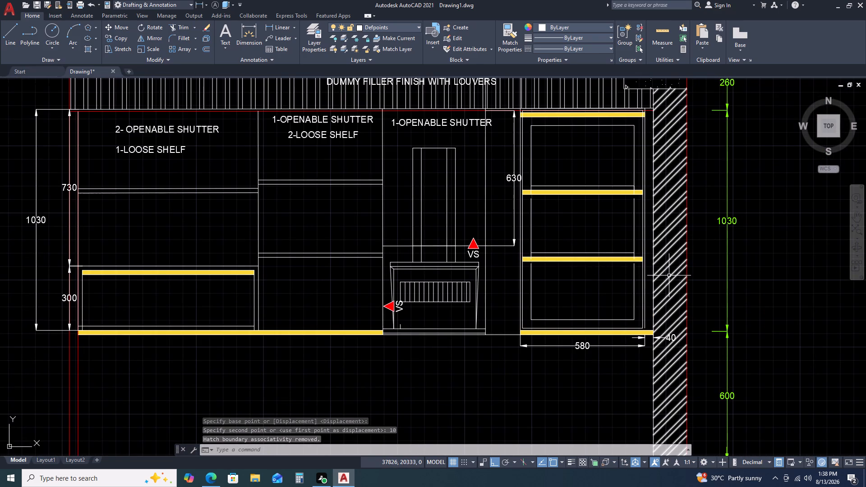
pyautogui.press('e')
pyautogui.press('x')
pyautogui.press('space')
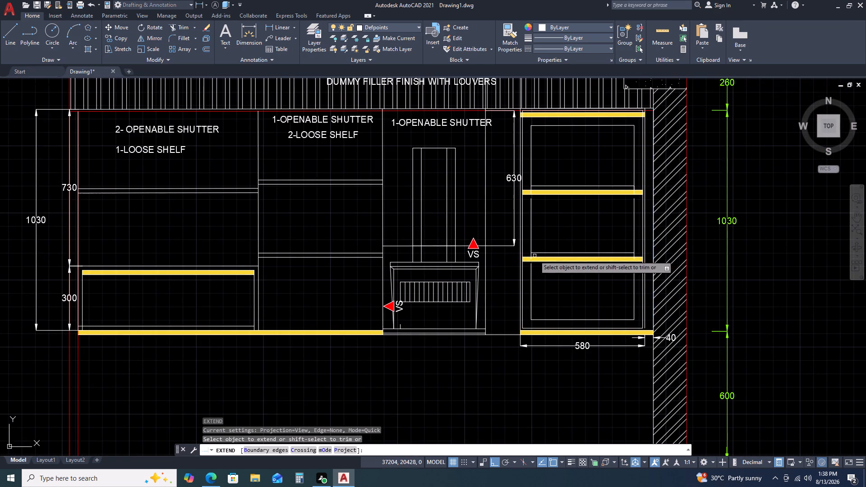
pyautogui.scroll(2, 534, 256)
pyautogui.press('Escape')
# Trim the inner frame's vertical lines where they cross the two intermediate yellow-hatched shelves, on both sides of the framed cabinet.
pyautogui.press('t')
pyautogui.press('r')
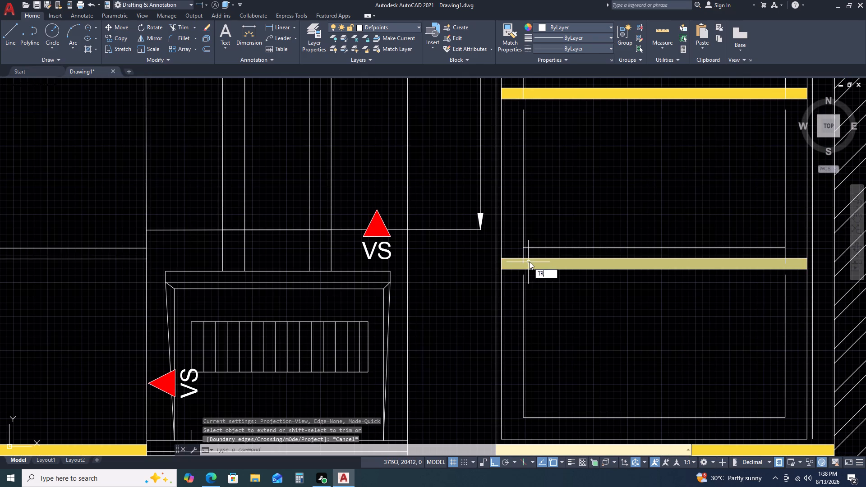
pyautogui.press('space')
pyautogui.scroll(3, 527, 257)
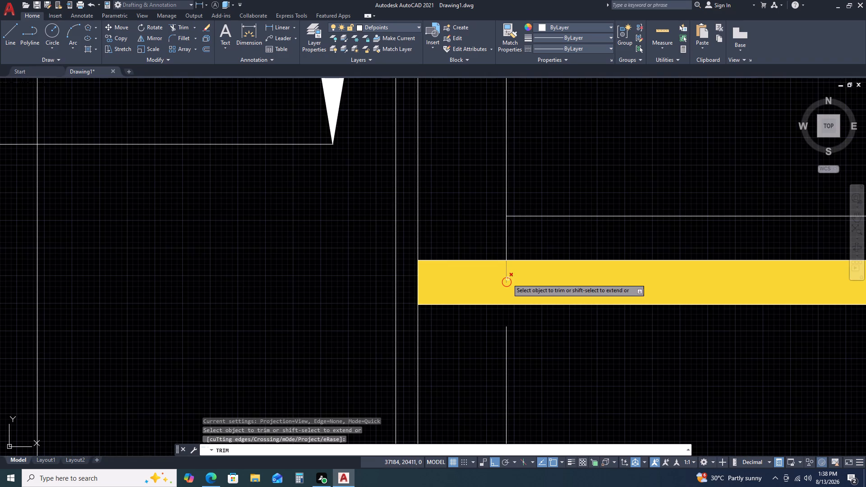
pyautogui.click(506, 270)
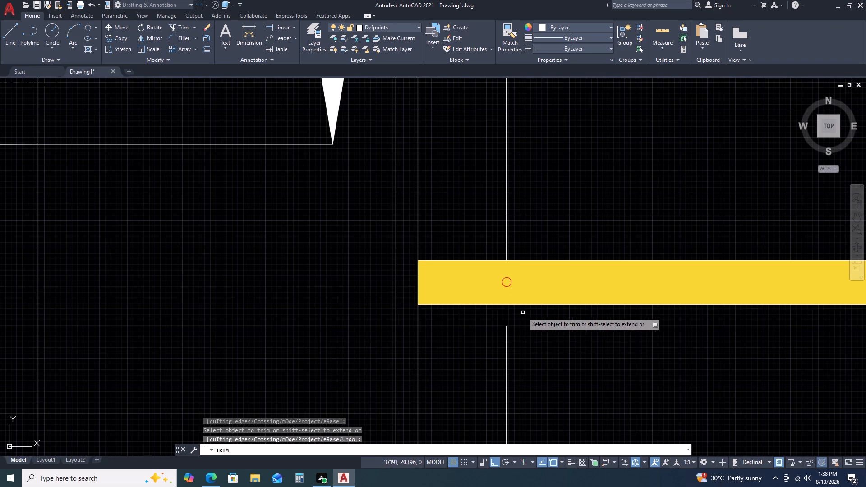
pyautogui.scroll(-3, 523, 312)
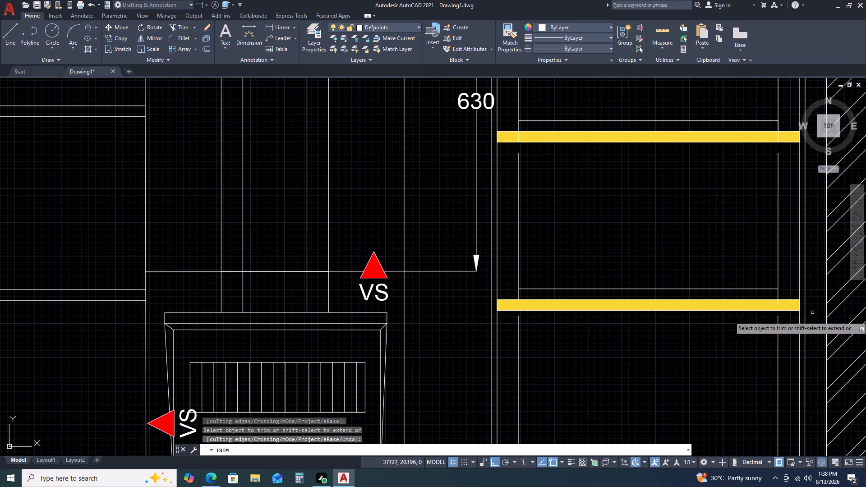
pyautogui.scroll(1, 804, 326)
pyautogui.scroll(1, 760, 291)
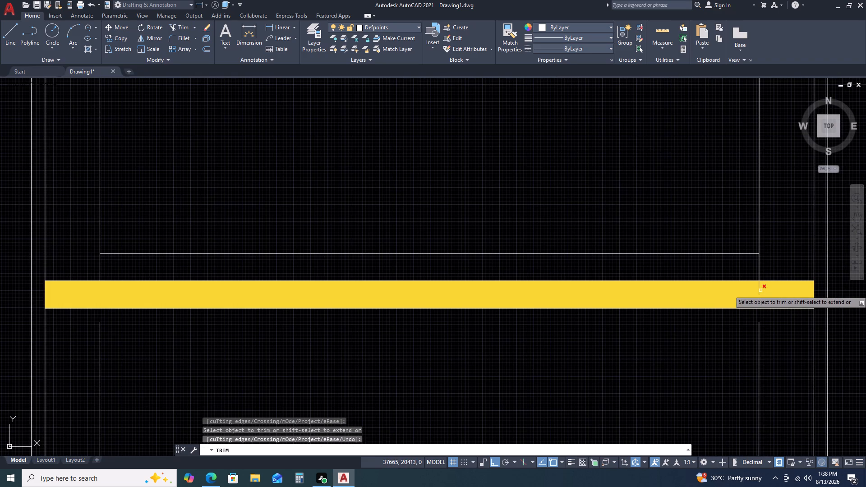
pyautogui.click(760, 287)
pyautogui.scroll(-3, 690, 279)
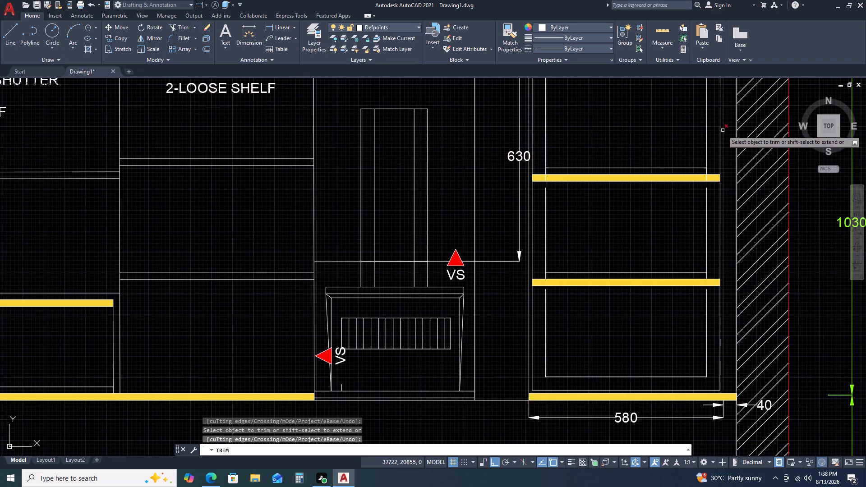
pyautogui.scroll(3, 714, 152)
pyautogui.scroll(2, 686, 217)
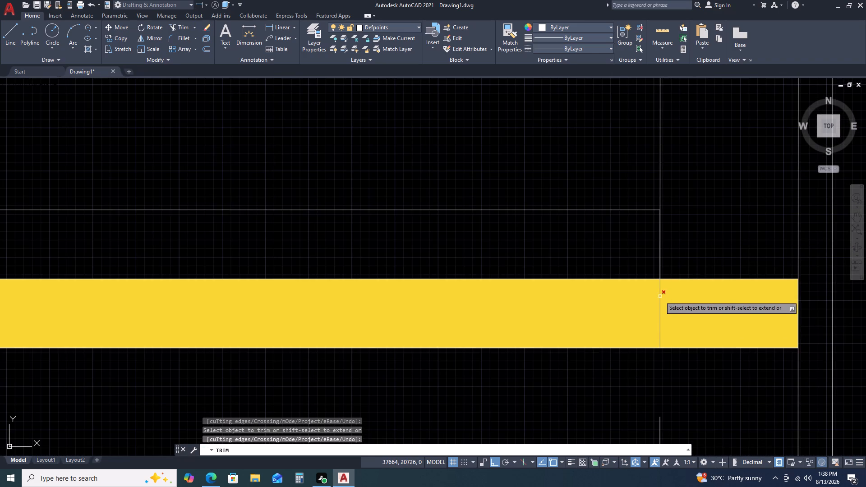
pyautogui.click(660, 296)
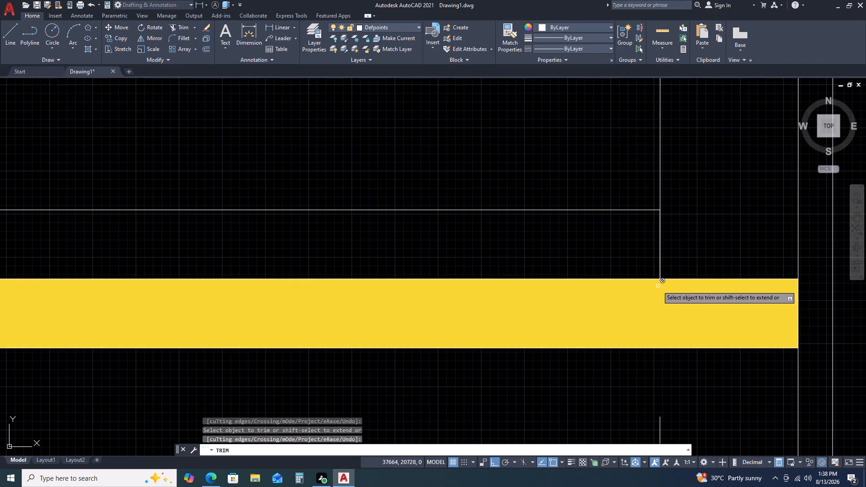
pyautogui.scroll(-4, 622, 262)
pyautogui.scroll(2, 369, 260)
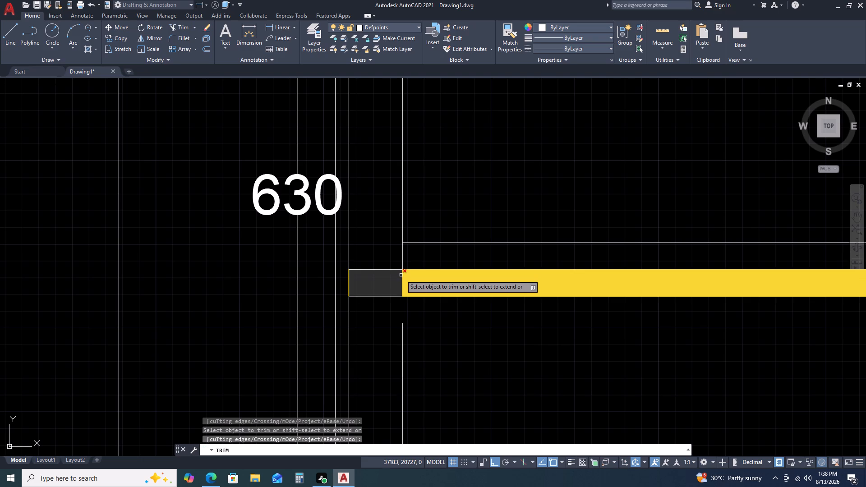
pyautogui.scroll(2, 401, 275)
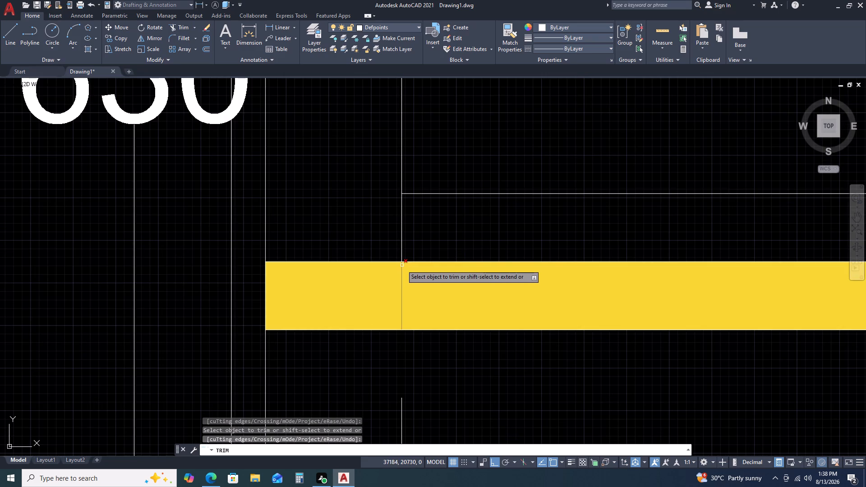
pyautogui.click(402, 265)
pyautogui.press('Escape')
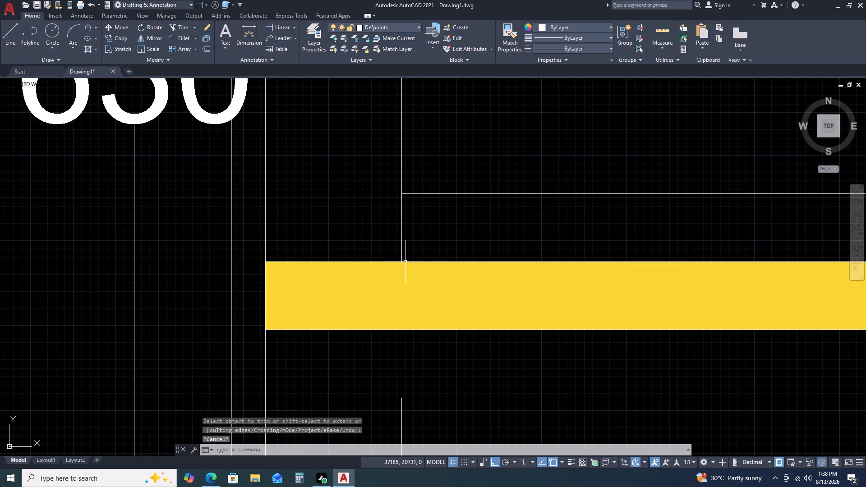
# Extend both inner vertical lines of the framed cabinet's middle compartment up to the underside of the yellow-hatched shelf above.
pyautogui.scroll(-3, 463, 252)
pyautogui.scroll(-4, 548, 257)
pyautogui.press('e')
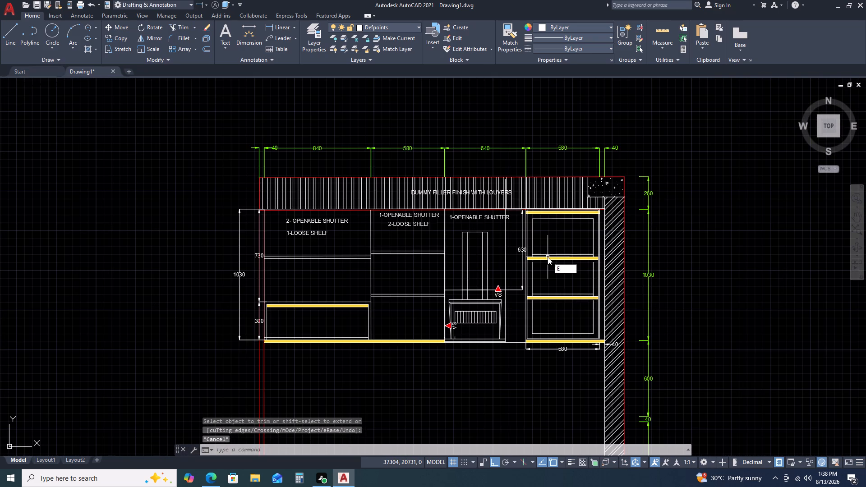
pyautogui.write('X')
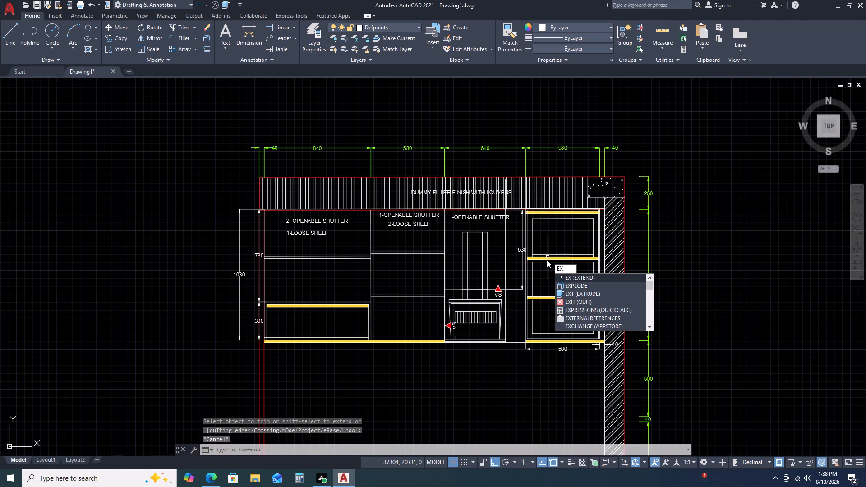
pyautogui.press('space')
pyautogui.scroll(2, 541, 274)
pyautogui.click(539, 264)
pyautogui.click(511, 274)
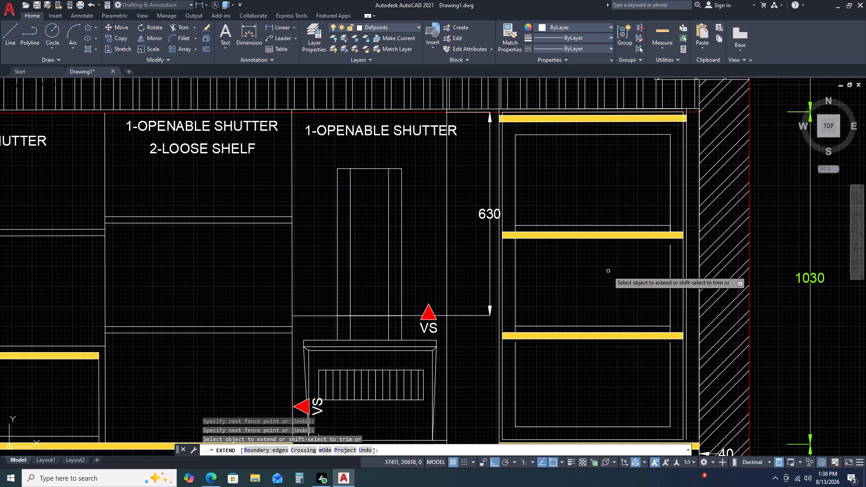
pyautogui.click(673, 263)
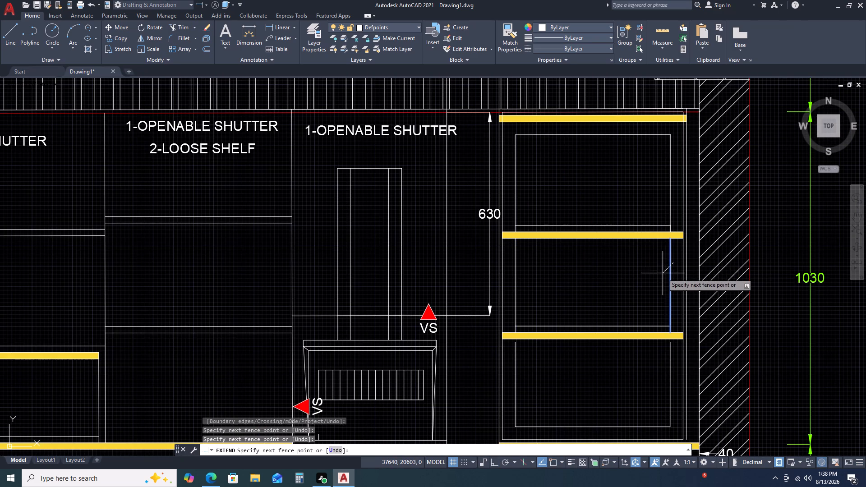
pyautogui.click(663, 273)
pyautogui.press('Escape')
# Offset the outermost red wall line on the elevation's unhatched left side outward by 125.
pyautogui.scroll(-2, 436, 263)
pyautogui.scroll(-1, 478, 279)
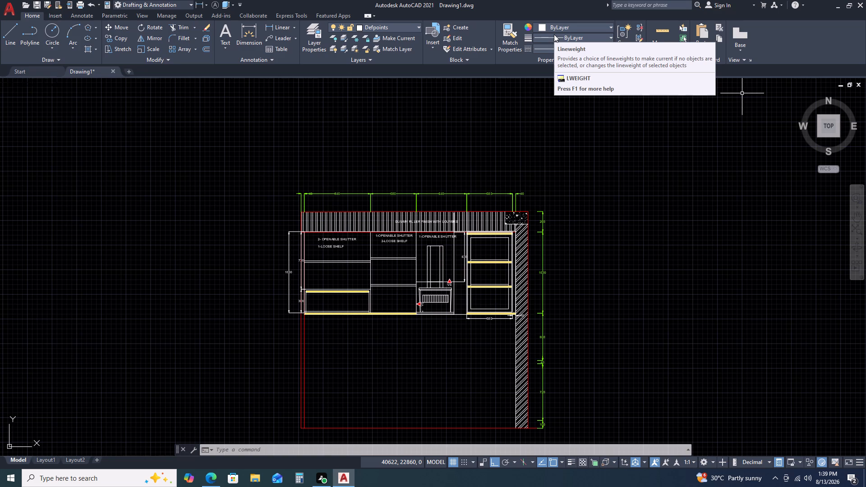
pyautogui.scroll(-1, 539, 66)
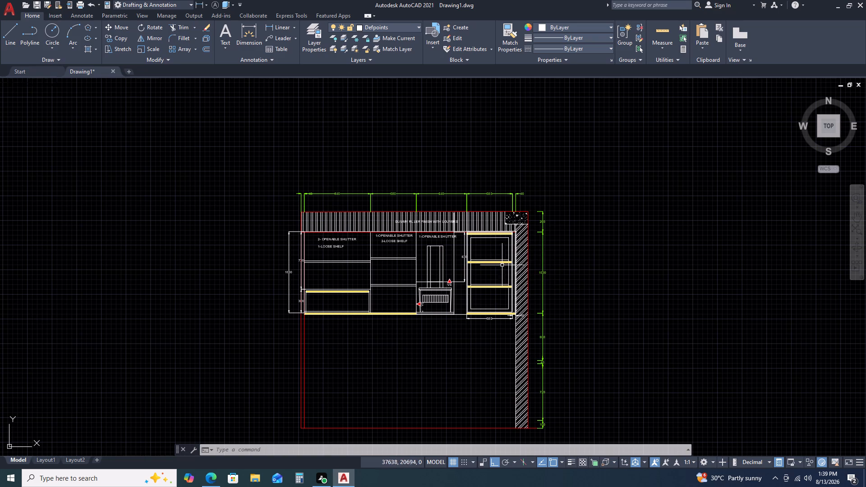
pyautogui.scroll(-1, 362, 289)
pyautogui.moveTo(317, 322); pyautogui.dragTo(420, 271, button='middle')
pyautogui.middleClick(425, 270)
pyautogui.scroll(3, 419, 275)
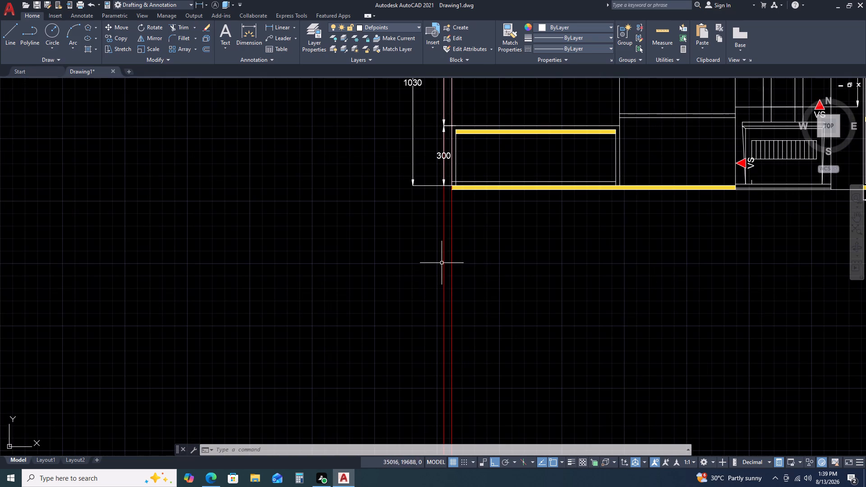
pyautogui.click(446, 260)
pyautogui.click(433, 268)
pyautogui.write('O')
pyautogui.press('space')
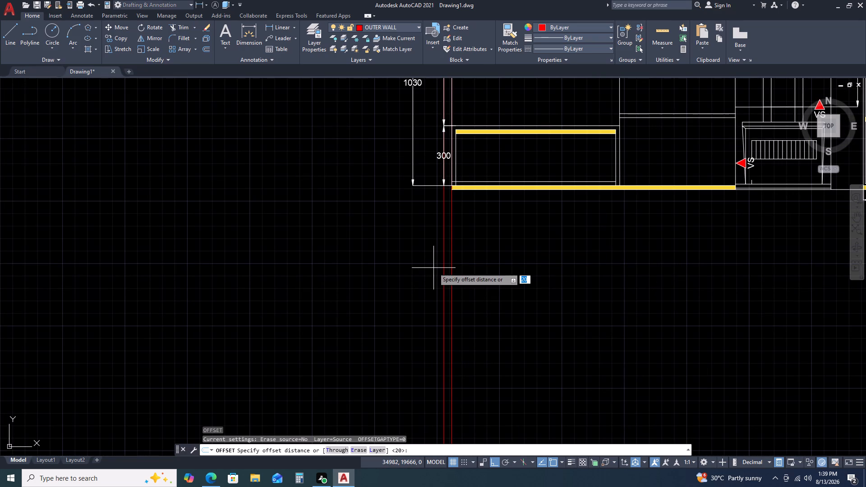
pyautogui.press('1')
pyautogui.write('25')
pyautogui.press('space')
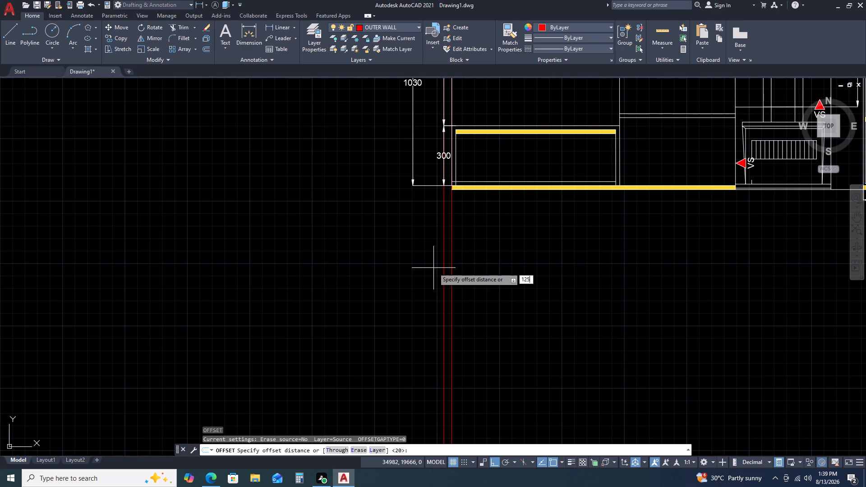
pyautogui.moveTo(385, 269); pyautogui.dragTo(380, 271)
pyautogui.click(359, 261)
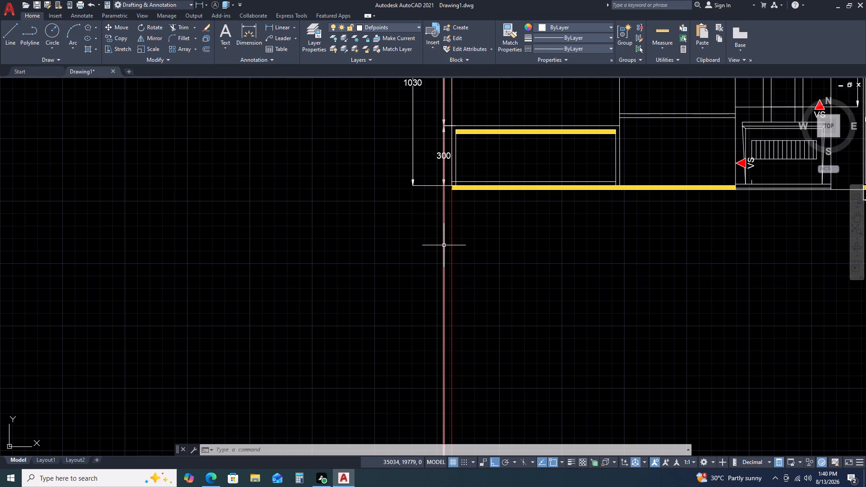
pyautogui.click(444, 245)
pyautogui.write('O')
pyautogui.press('space')
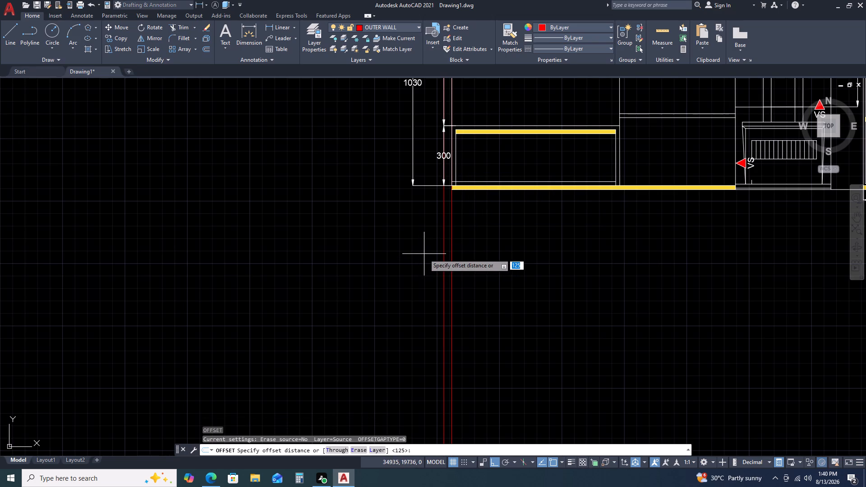
pyautogui.press('space')
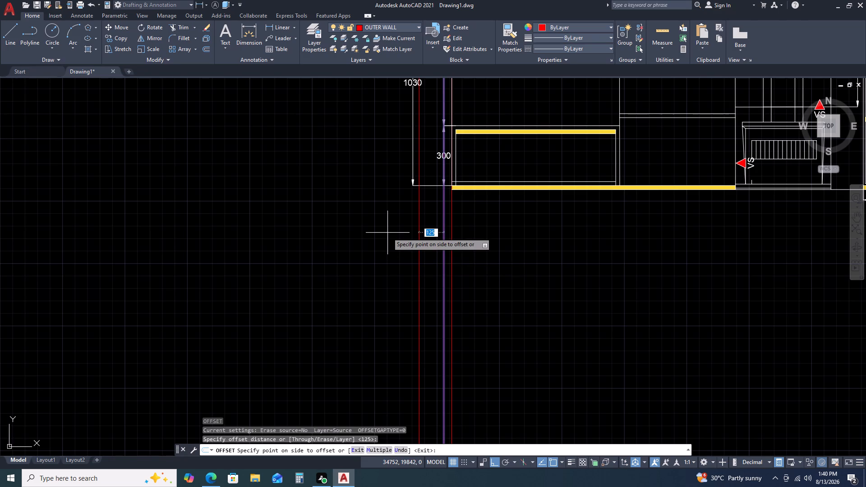
pyautogui.click(387, 233)
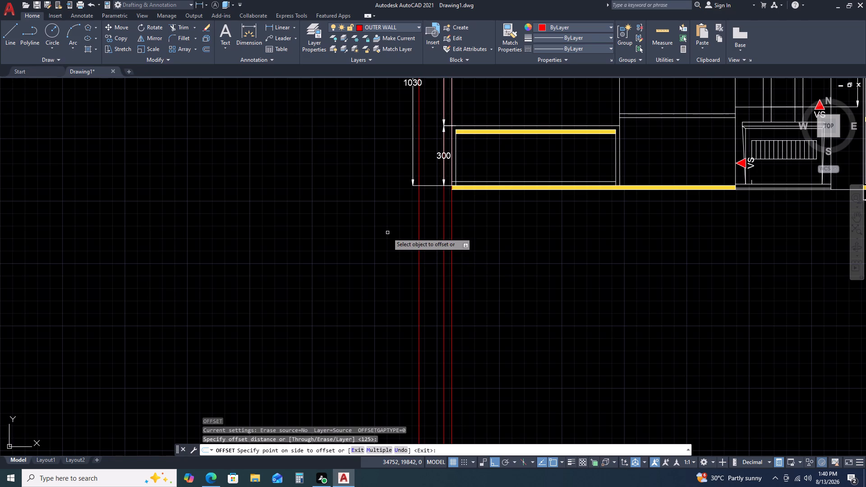
pyautogui.press('Escape')
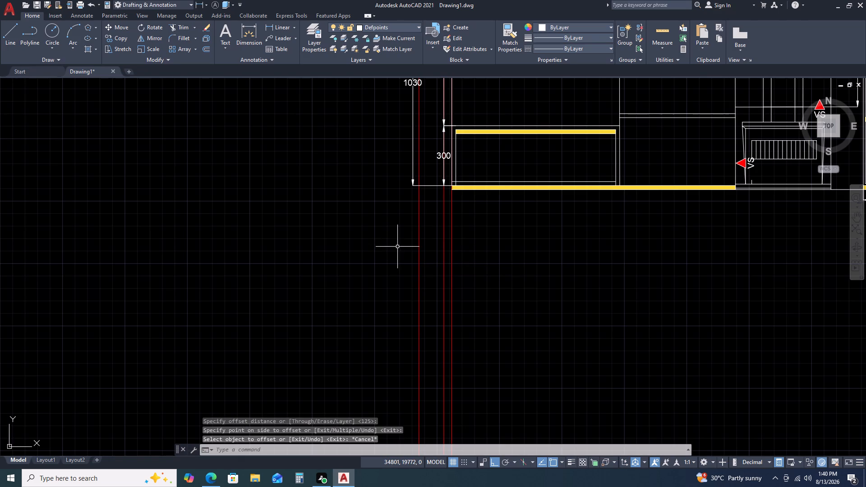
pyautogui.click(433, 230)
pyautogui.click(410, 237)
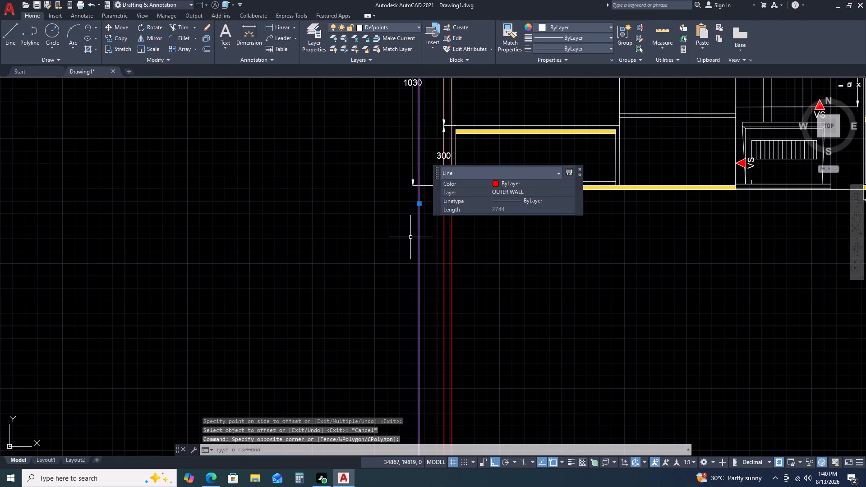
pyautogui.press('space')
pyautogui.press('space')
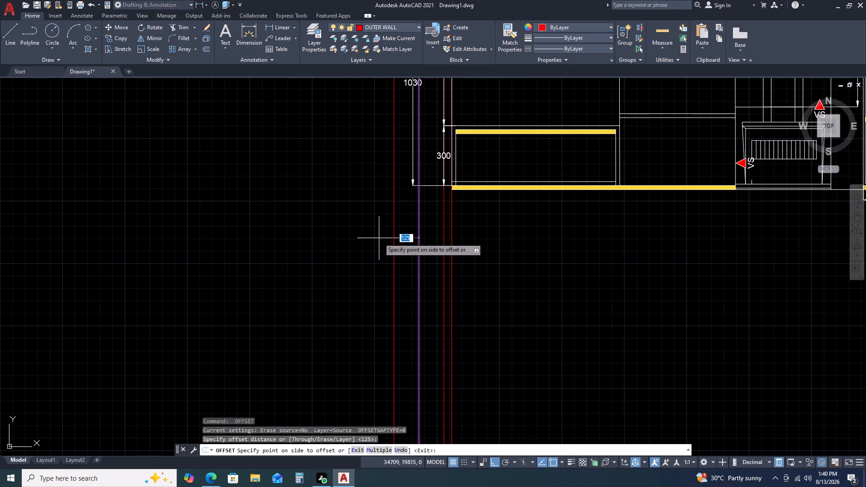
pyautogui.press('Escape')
# Offset the new outer red wall line a further 155 outward, away from the cabinets.
pyautogui.click(428, 279)
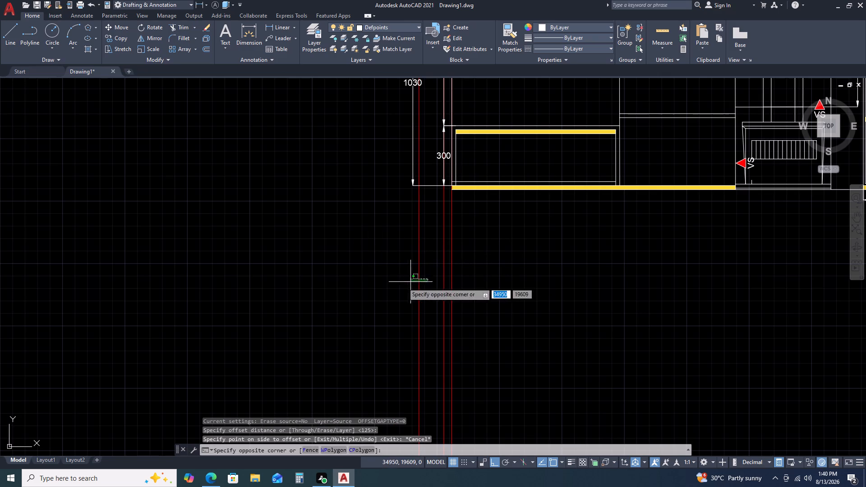
pyautogui.click(378, 285)
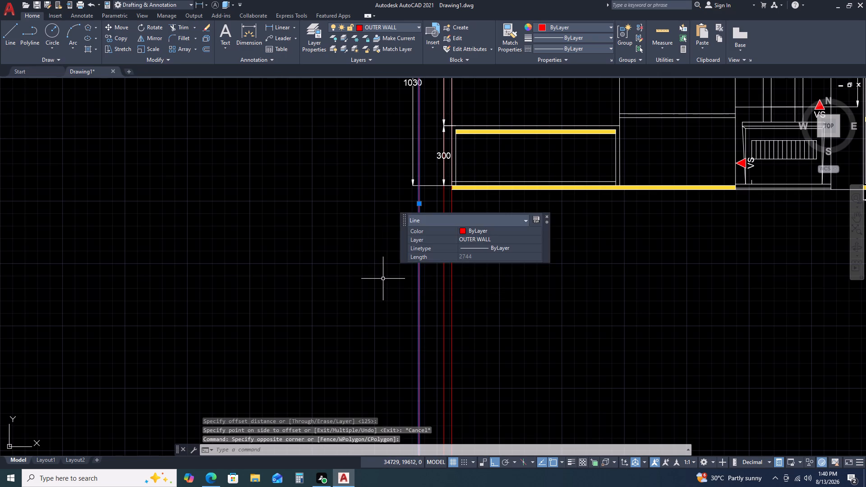
pyautogui.press('o')
pyautogui.press('space')
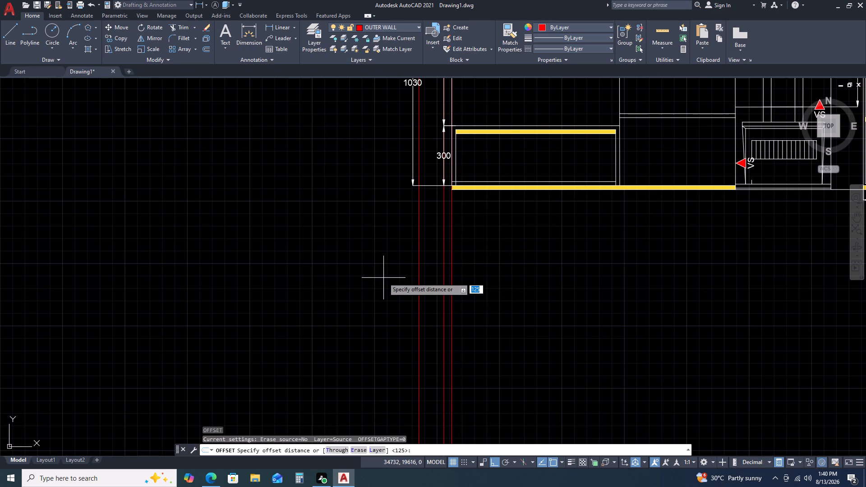
pyautogui.write('155')
pyautogui.press('space')
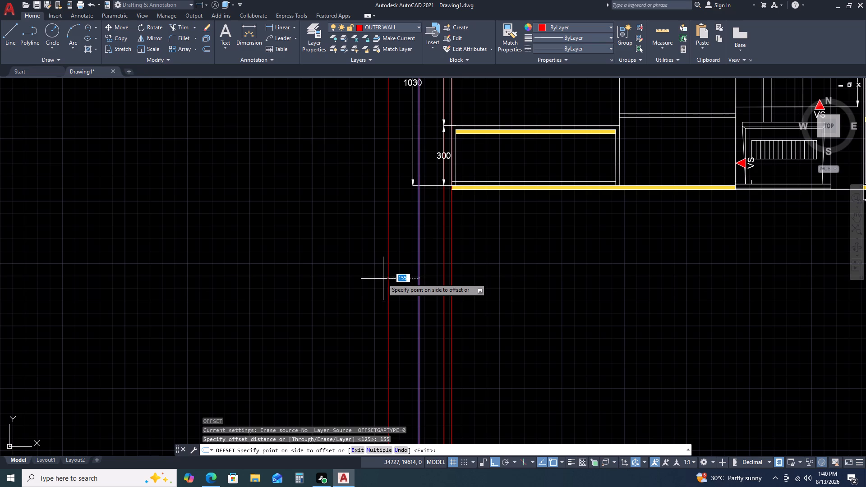
pyautogui.click(392, 284)
pyautogui.click(371, 288)
pyautogui.press('Escape')
# Fillet the outermost vertical wall line with the red top line of the elevation at radius 0.
pyautogui.scroll(-2, 514, 292)
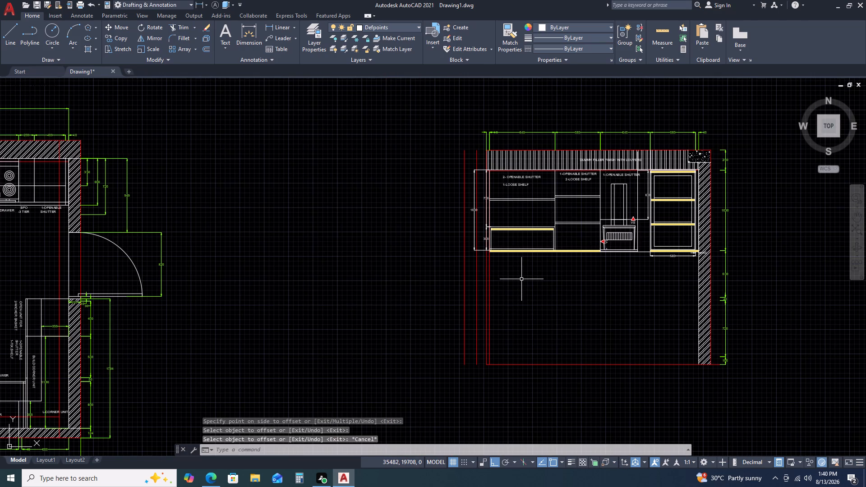
pyautogui.press('f')
pyautogui.press('space')
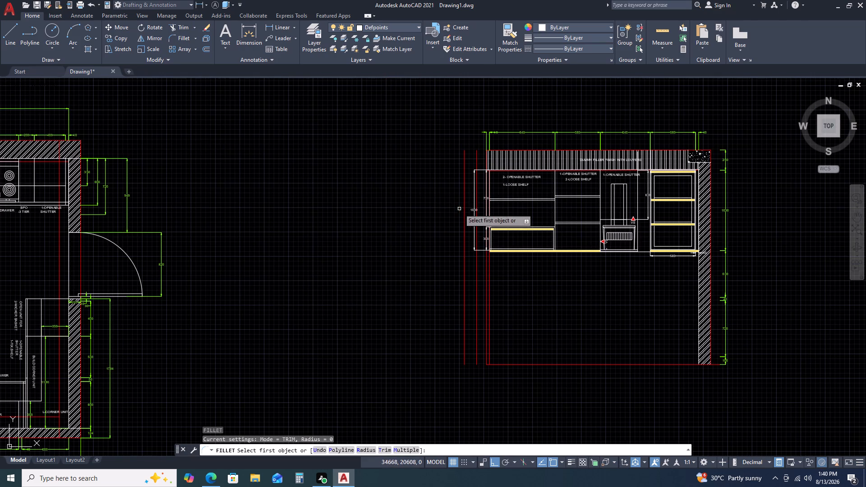
pyautogui.click(465, 173)
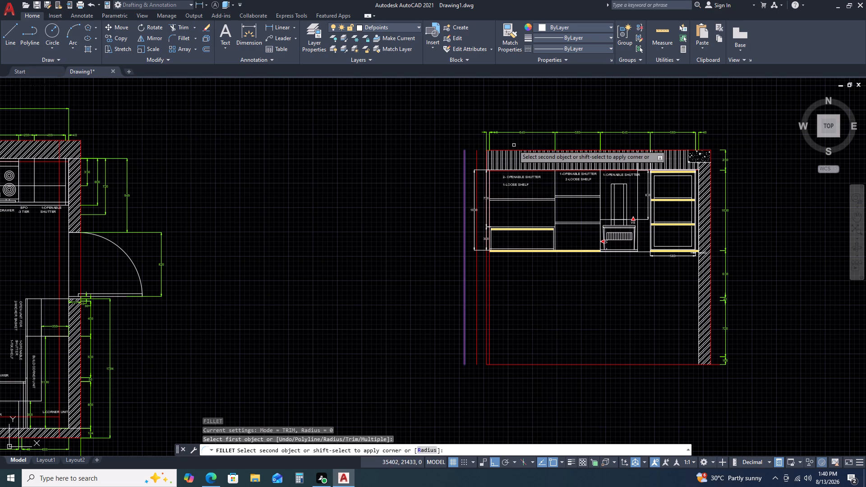
pyautogui.scroll(3, 509, 150)
pyautogui.click(503, 151)
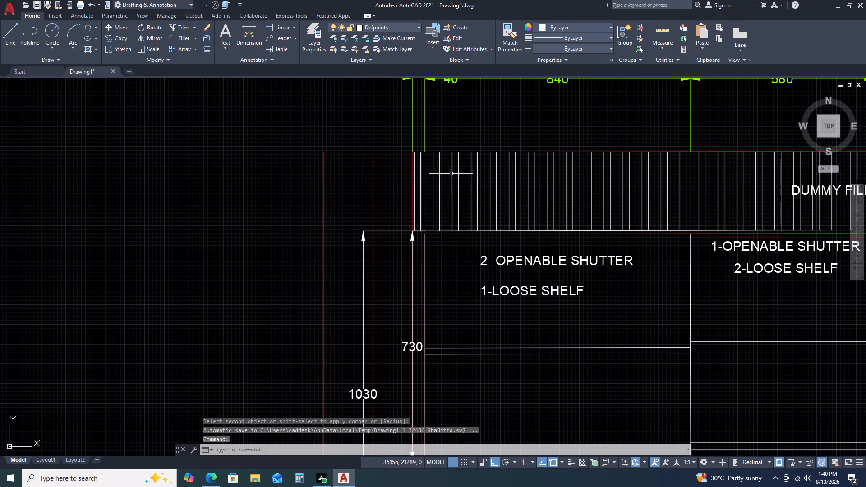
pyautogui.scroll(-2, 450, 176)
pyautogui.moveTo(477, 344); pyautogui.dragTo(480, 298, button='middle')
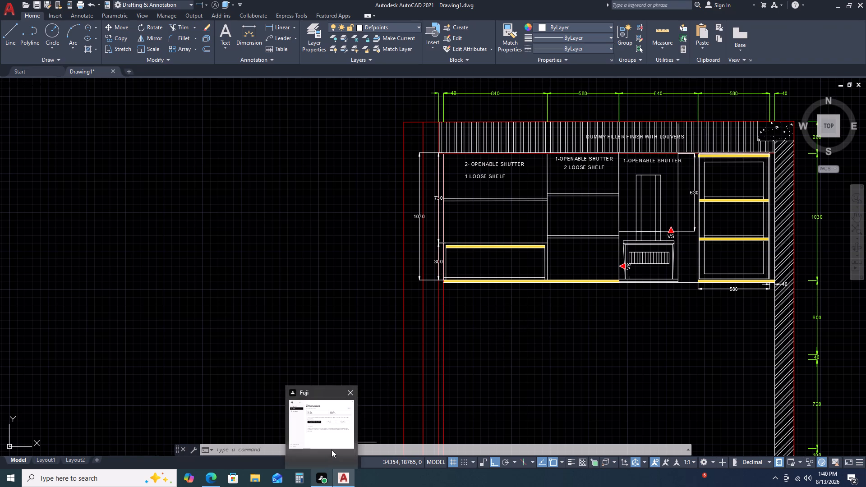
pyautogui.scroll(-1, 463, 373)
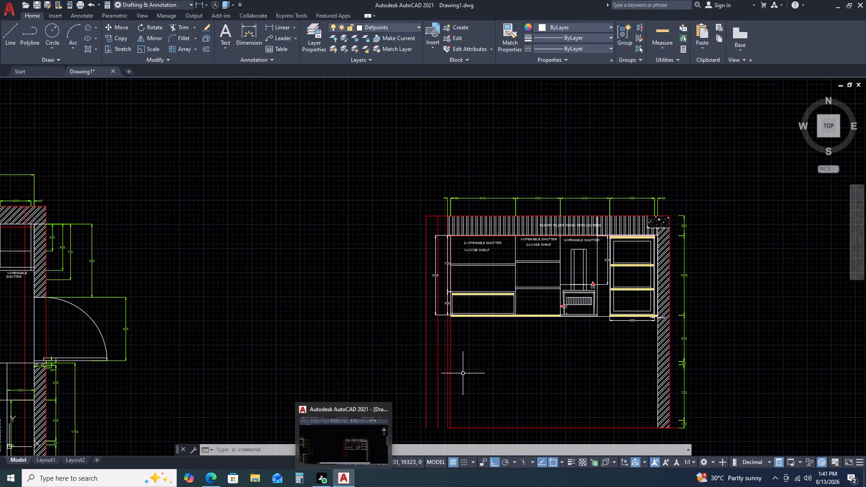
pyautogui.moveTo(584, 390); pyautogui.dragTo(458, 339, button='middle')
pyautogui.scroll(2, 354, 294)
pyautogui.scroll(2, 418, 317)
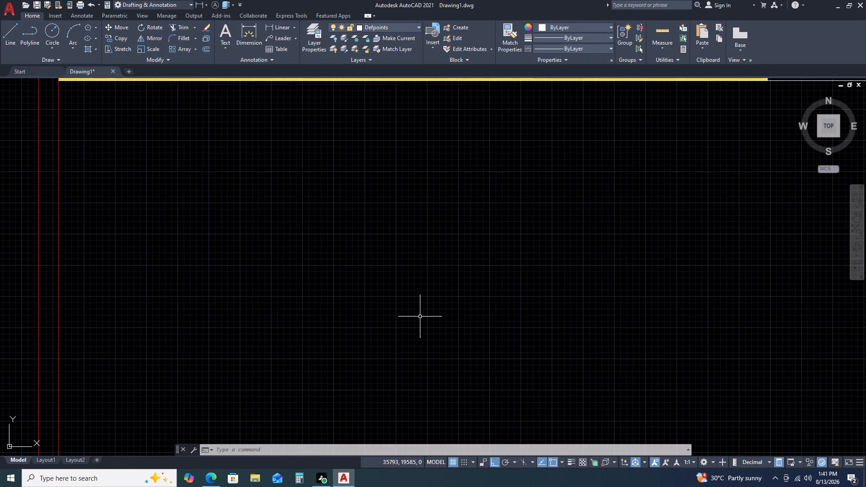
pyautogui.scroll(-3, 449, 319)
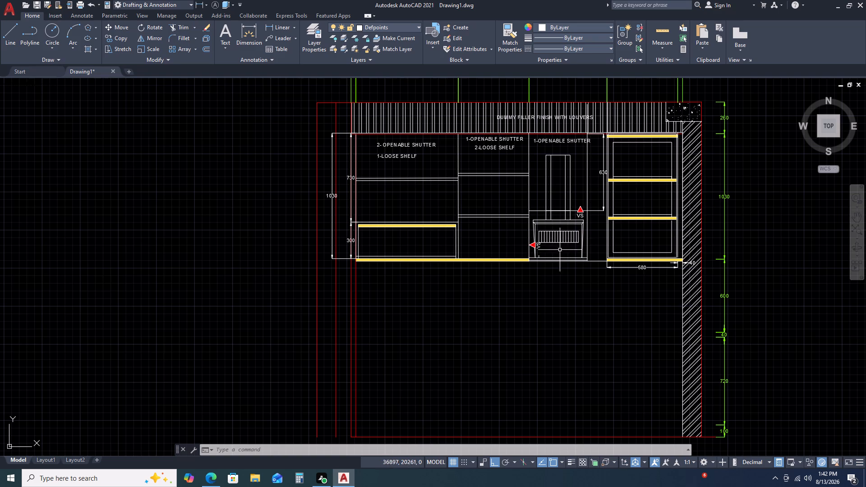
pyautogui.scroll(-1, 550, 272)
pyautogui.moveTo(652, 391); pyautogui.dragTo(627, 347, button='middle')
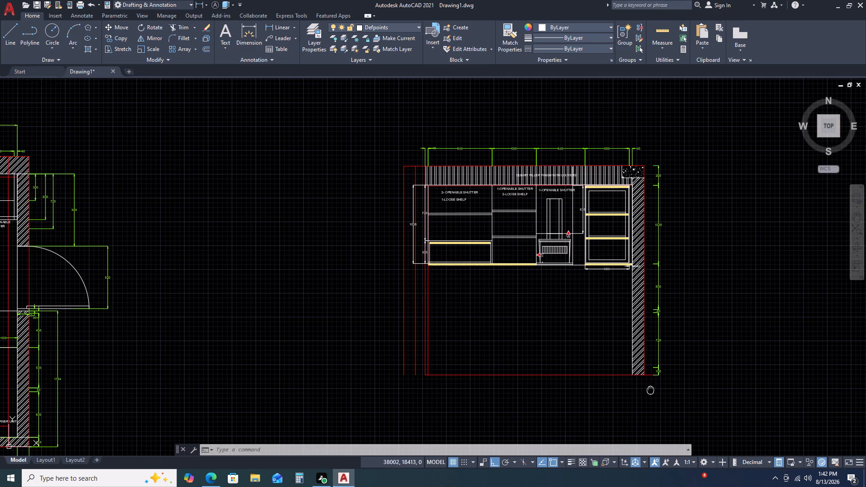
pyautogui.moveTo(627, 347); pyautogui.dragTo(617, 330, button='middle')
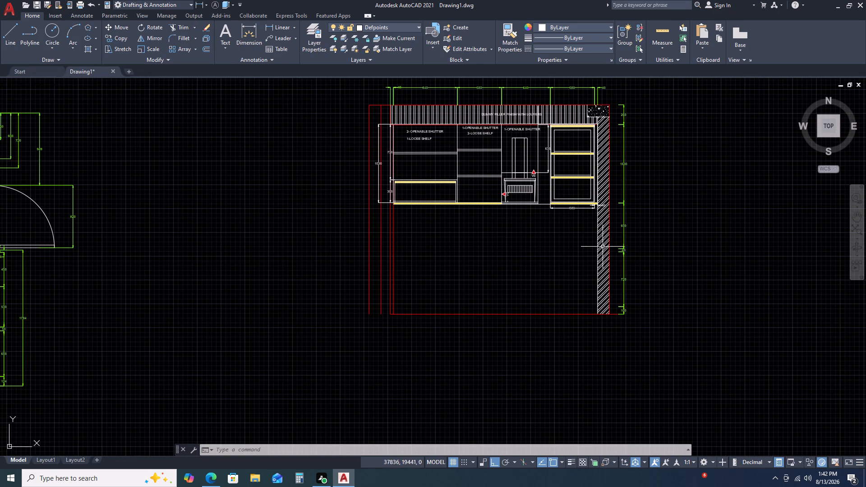
# Delete the red outer vertical line of the hatched wall beside the framed cabinet.
pyautogui.scroll(2, 603, 240)
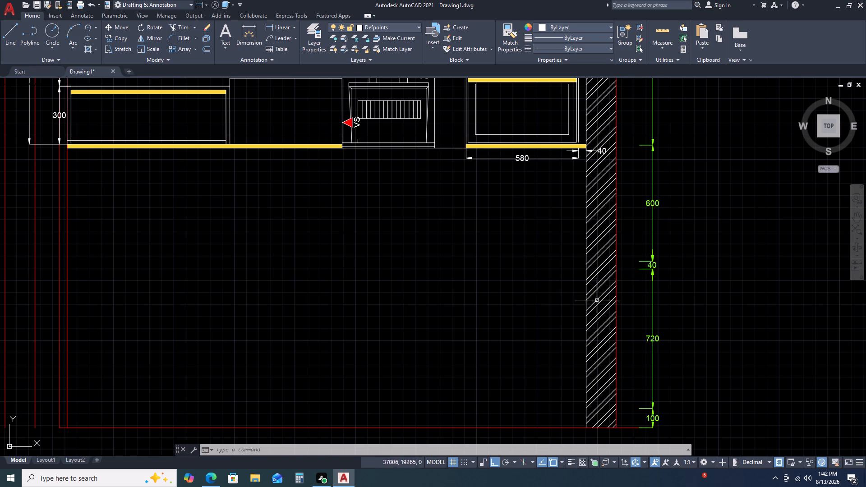
pyautogui.scroll(2, 613, 284)
pyautogui.scroll(-3, 619, 294)
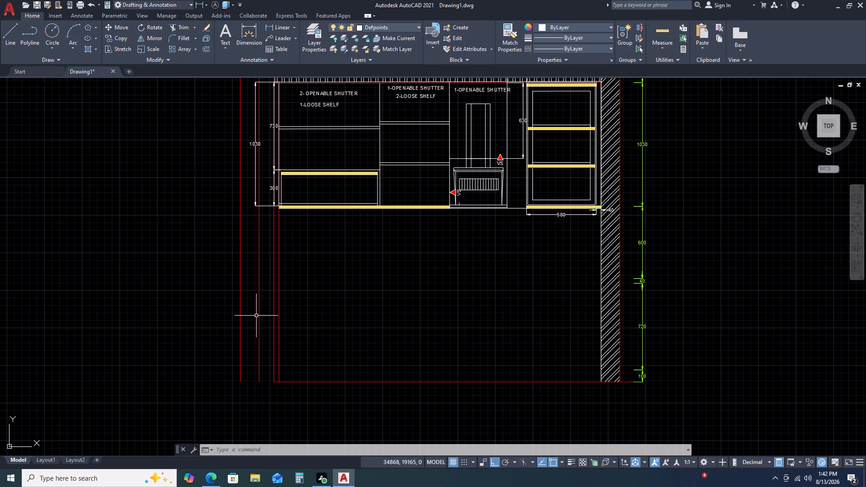
pyautogui.click(619, 291)
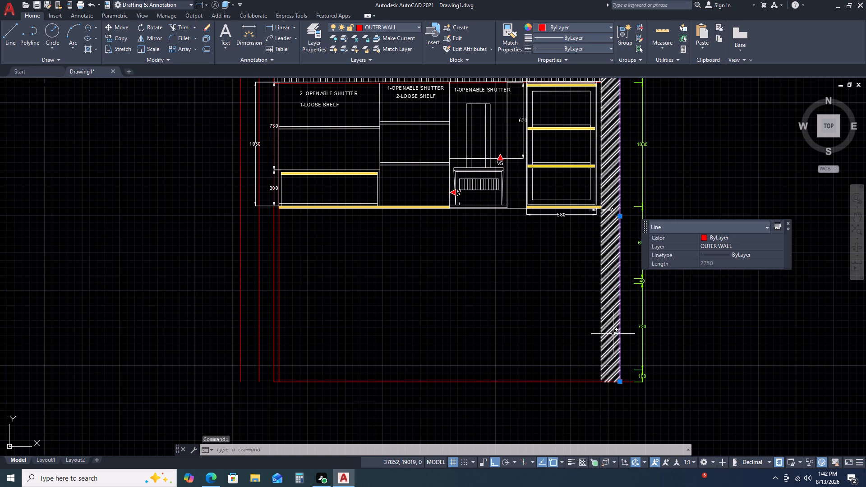
pyautogui.press('Delete')
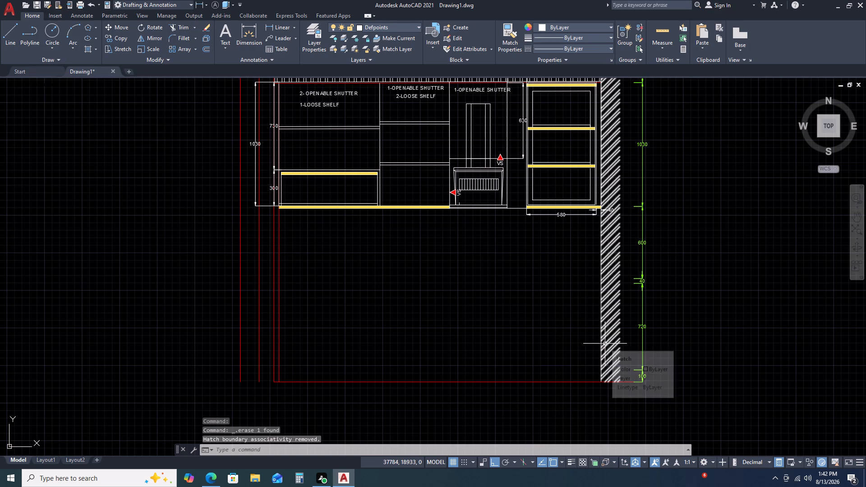
# Offset the hatched wall's inner vertical line by 125 toward the wall's outer side.
pyautogui.scroll(3, 600, 381)
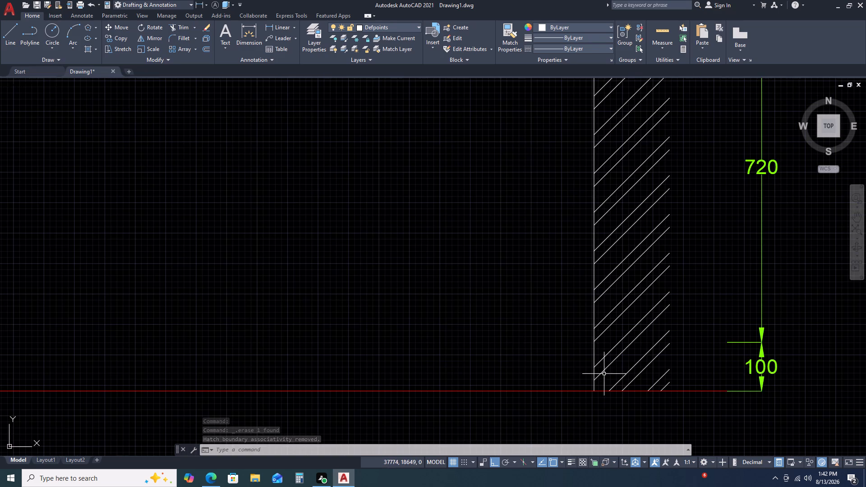
pyautogui.doubleClick(596, 344)
pyautogui.click(585, 353)
pyautogui.write('O')
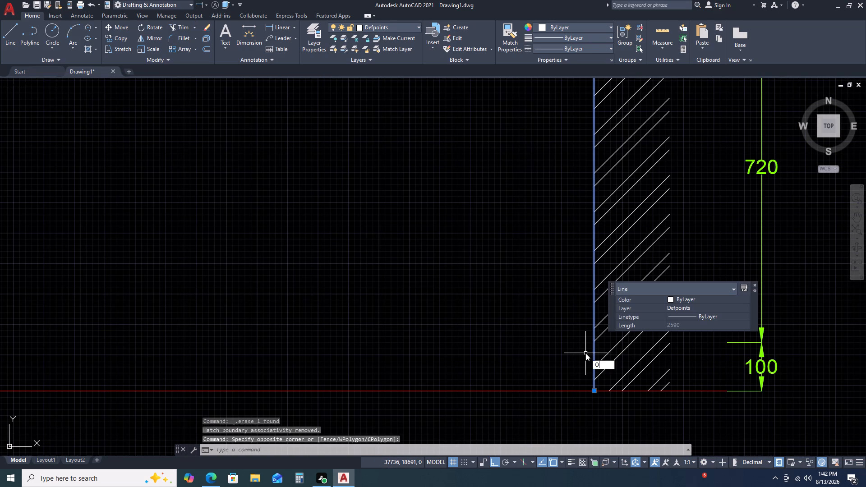
pyautogui.press('space')
pyautogui.write('125')
pyautogui.press('space')
pyautogui.doubleClick(691, 341)
pyautogui.press('Escape')
pyautogui.scroll(-3, 686, 338)
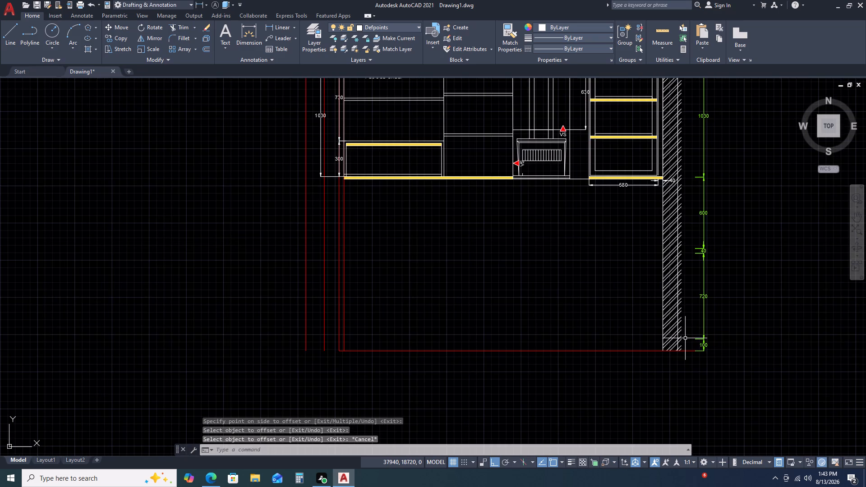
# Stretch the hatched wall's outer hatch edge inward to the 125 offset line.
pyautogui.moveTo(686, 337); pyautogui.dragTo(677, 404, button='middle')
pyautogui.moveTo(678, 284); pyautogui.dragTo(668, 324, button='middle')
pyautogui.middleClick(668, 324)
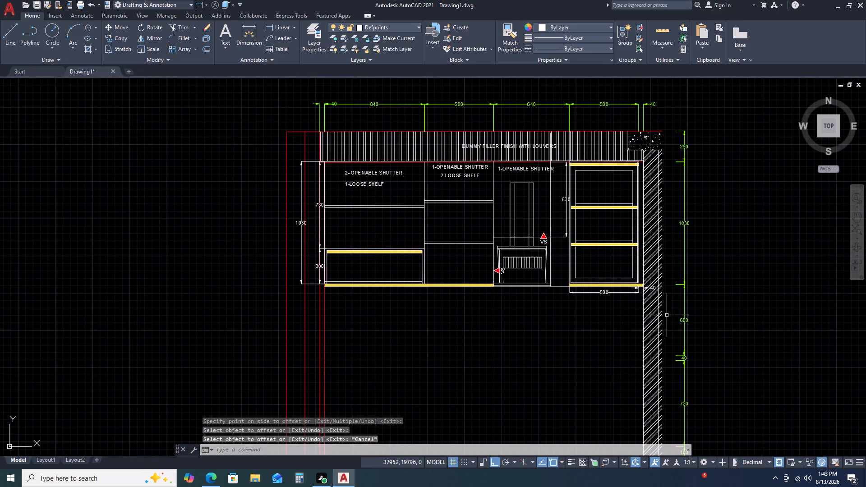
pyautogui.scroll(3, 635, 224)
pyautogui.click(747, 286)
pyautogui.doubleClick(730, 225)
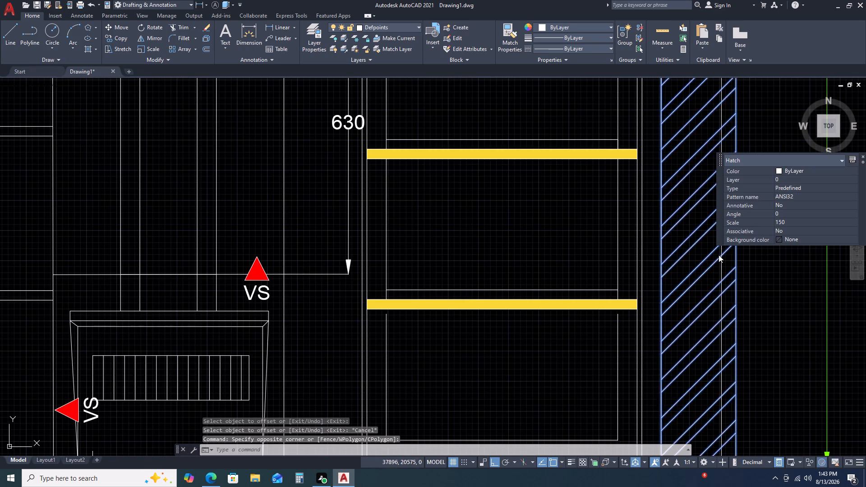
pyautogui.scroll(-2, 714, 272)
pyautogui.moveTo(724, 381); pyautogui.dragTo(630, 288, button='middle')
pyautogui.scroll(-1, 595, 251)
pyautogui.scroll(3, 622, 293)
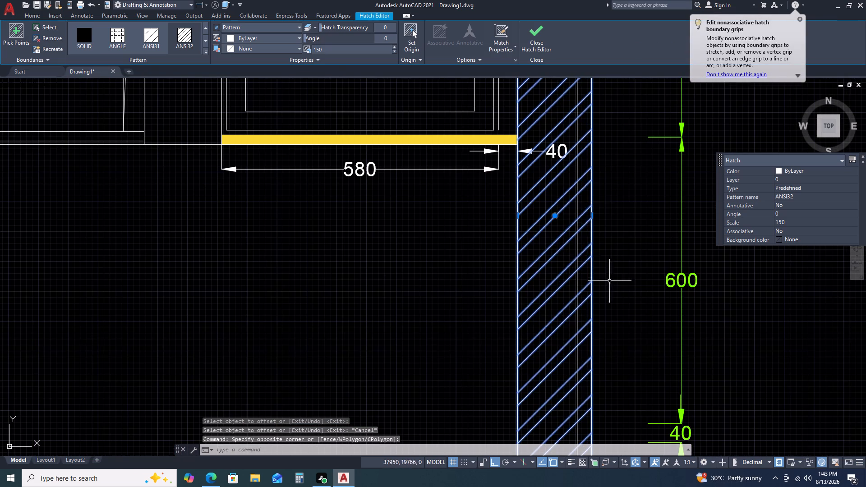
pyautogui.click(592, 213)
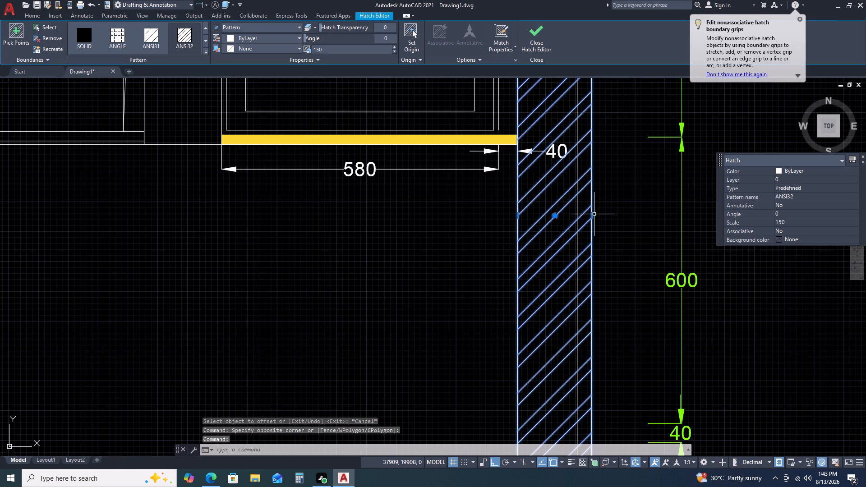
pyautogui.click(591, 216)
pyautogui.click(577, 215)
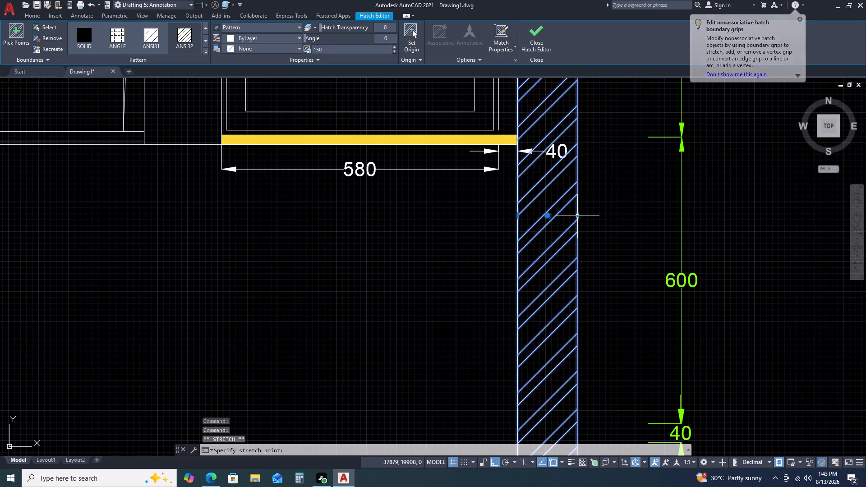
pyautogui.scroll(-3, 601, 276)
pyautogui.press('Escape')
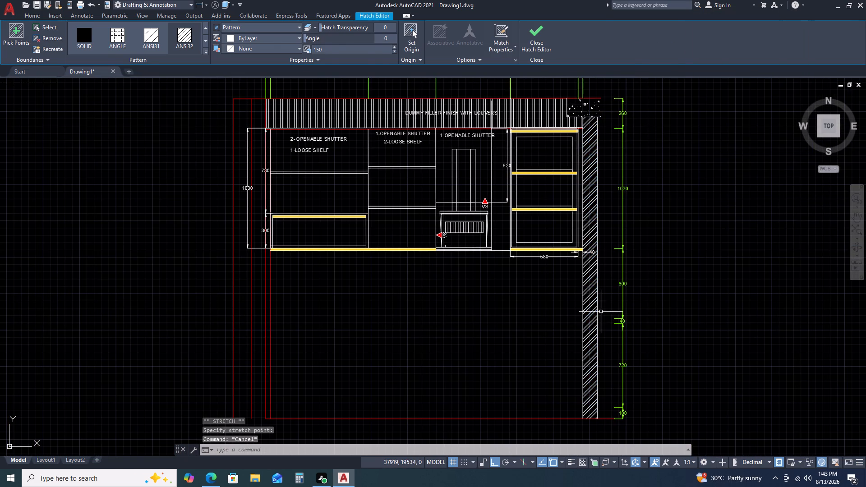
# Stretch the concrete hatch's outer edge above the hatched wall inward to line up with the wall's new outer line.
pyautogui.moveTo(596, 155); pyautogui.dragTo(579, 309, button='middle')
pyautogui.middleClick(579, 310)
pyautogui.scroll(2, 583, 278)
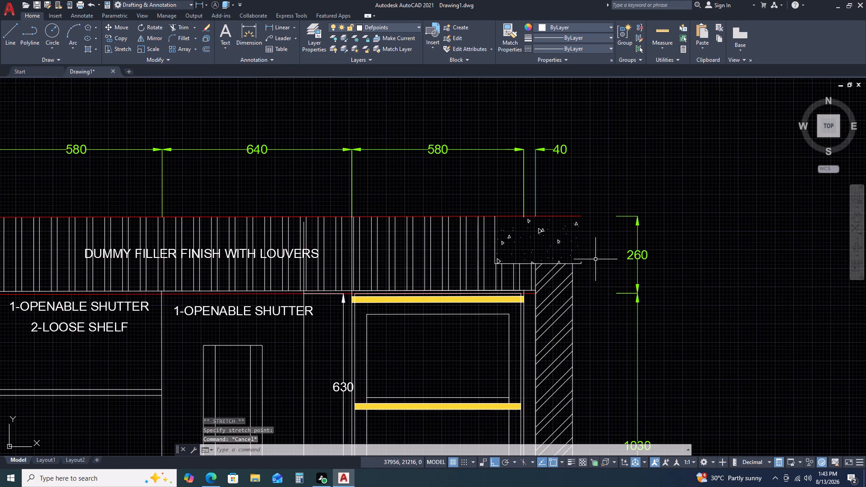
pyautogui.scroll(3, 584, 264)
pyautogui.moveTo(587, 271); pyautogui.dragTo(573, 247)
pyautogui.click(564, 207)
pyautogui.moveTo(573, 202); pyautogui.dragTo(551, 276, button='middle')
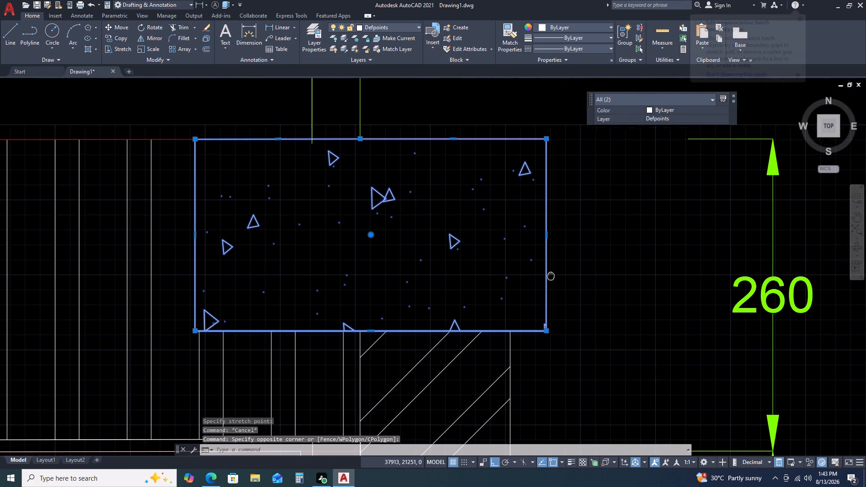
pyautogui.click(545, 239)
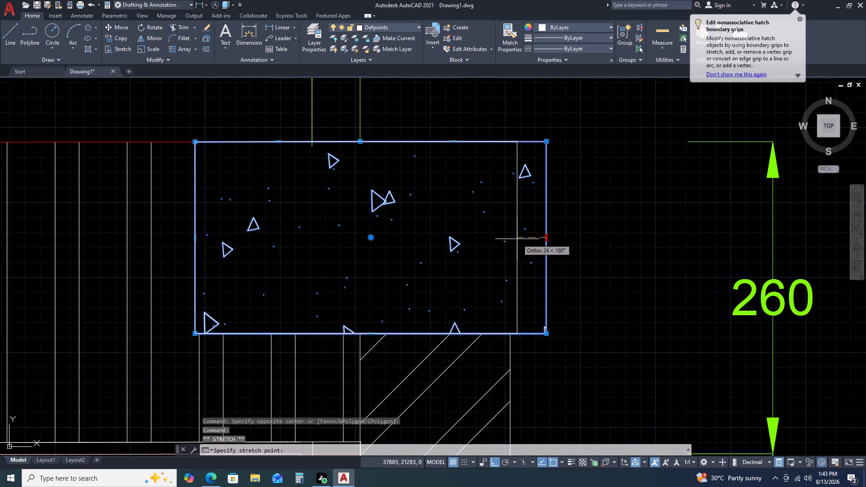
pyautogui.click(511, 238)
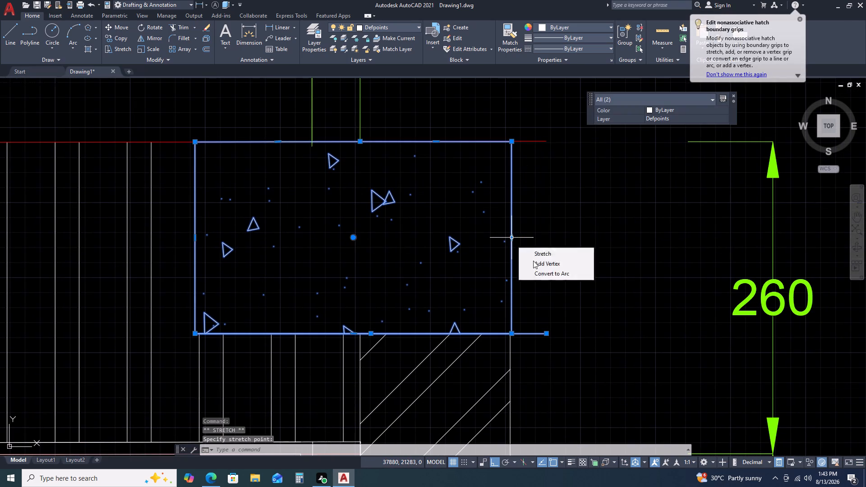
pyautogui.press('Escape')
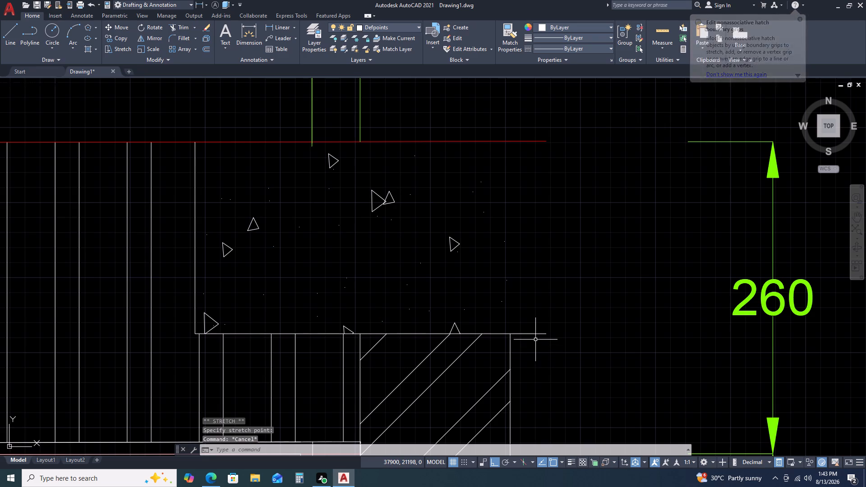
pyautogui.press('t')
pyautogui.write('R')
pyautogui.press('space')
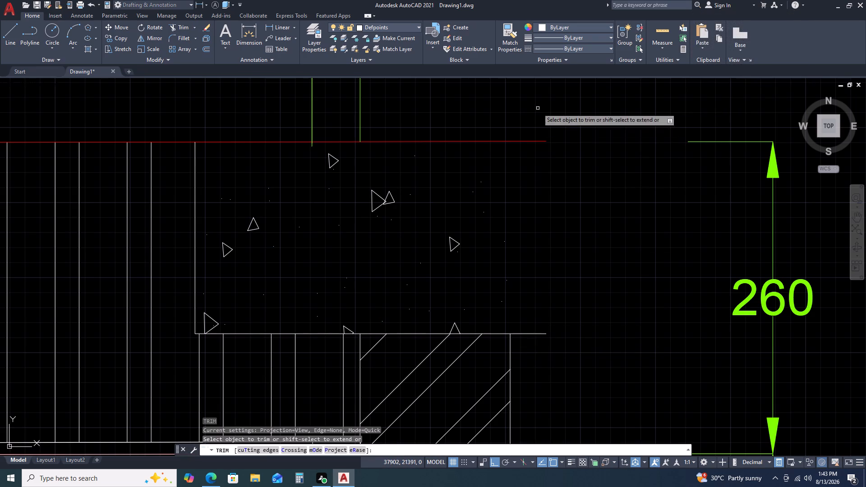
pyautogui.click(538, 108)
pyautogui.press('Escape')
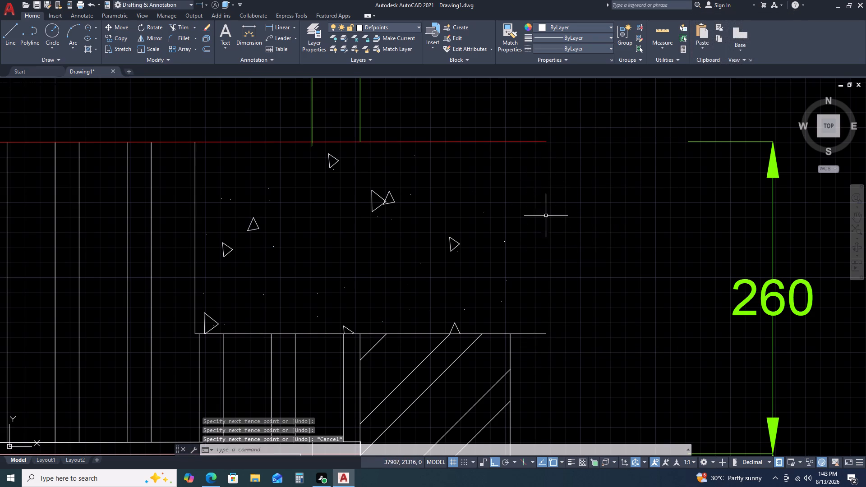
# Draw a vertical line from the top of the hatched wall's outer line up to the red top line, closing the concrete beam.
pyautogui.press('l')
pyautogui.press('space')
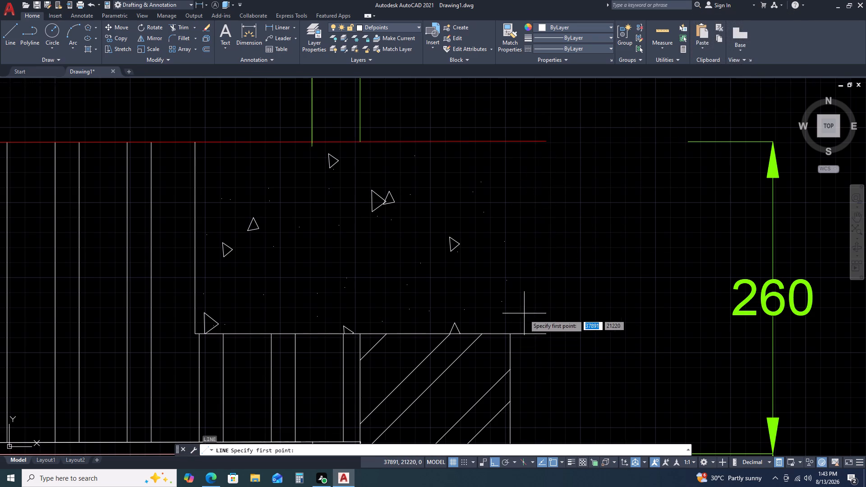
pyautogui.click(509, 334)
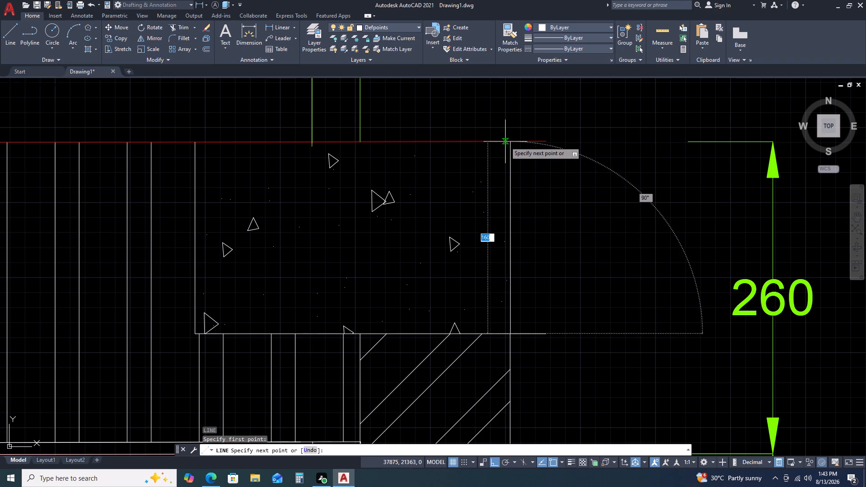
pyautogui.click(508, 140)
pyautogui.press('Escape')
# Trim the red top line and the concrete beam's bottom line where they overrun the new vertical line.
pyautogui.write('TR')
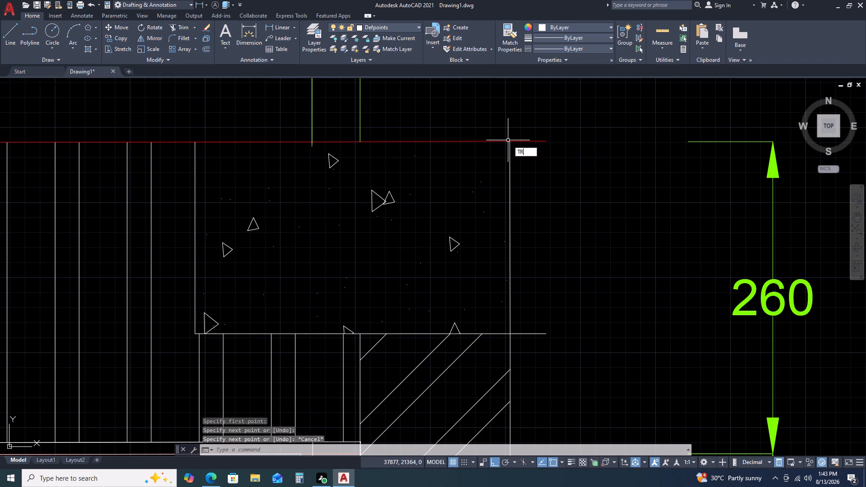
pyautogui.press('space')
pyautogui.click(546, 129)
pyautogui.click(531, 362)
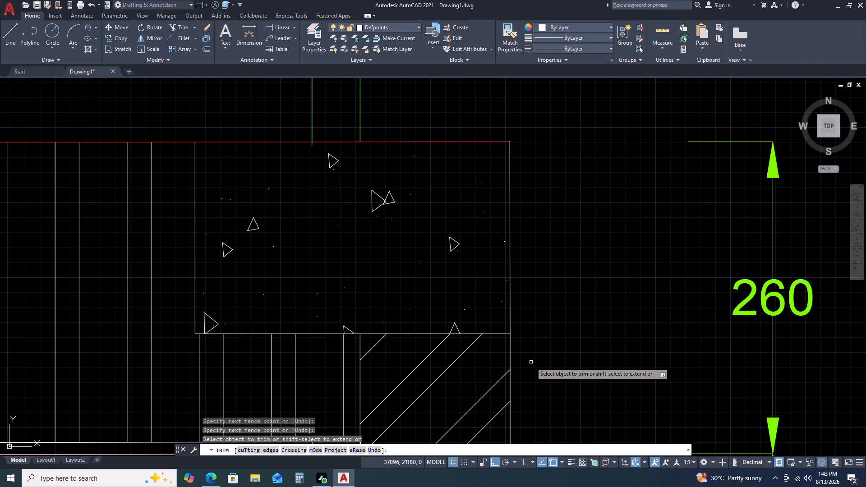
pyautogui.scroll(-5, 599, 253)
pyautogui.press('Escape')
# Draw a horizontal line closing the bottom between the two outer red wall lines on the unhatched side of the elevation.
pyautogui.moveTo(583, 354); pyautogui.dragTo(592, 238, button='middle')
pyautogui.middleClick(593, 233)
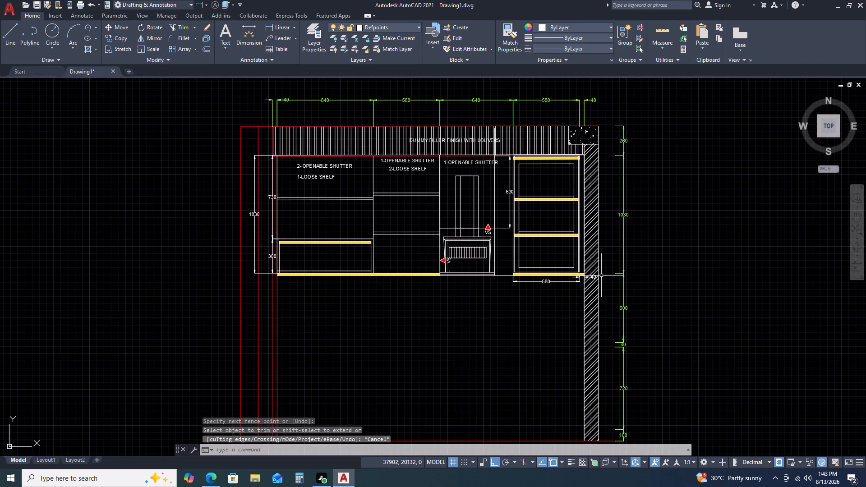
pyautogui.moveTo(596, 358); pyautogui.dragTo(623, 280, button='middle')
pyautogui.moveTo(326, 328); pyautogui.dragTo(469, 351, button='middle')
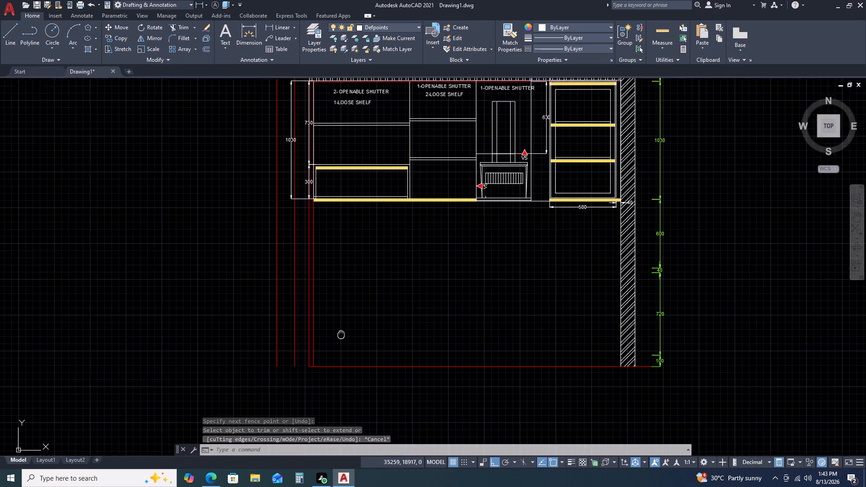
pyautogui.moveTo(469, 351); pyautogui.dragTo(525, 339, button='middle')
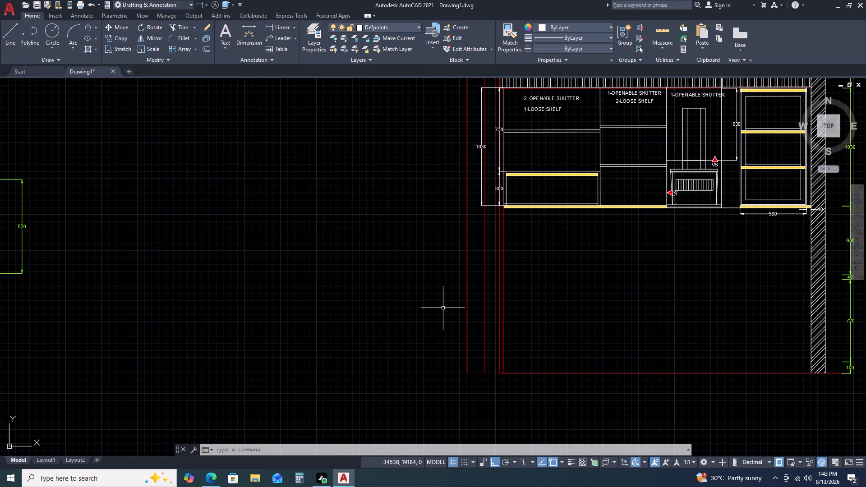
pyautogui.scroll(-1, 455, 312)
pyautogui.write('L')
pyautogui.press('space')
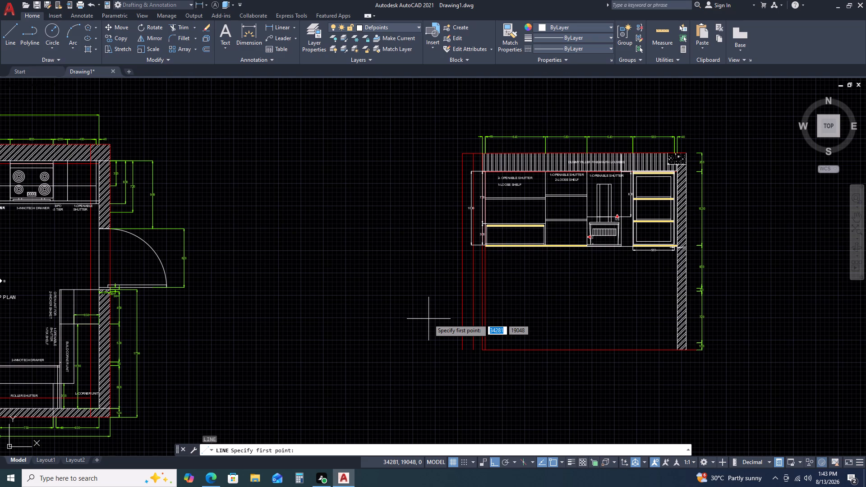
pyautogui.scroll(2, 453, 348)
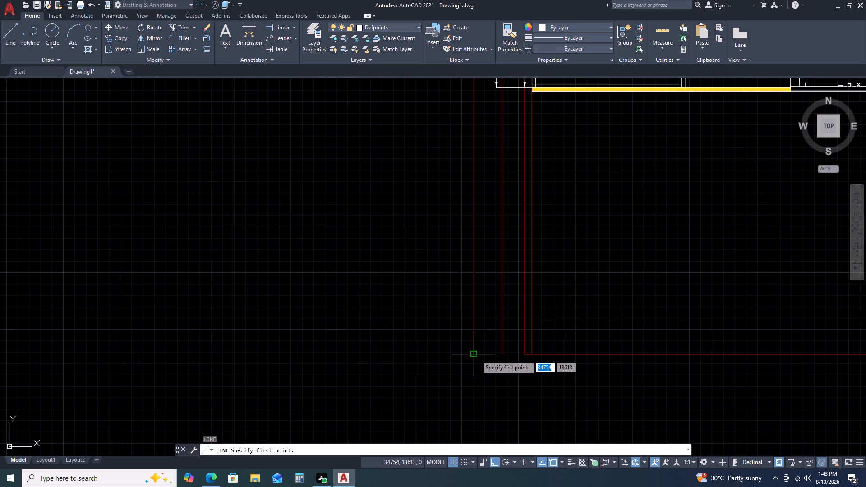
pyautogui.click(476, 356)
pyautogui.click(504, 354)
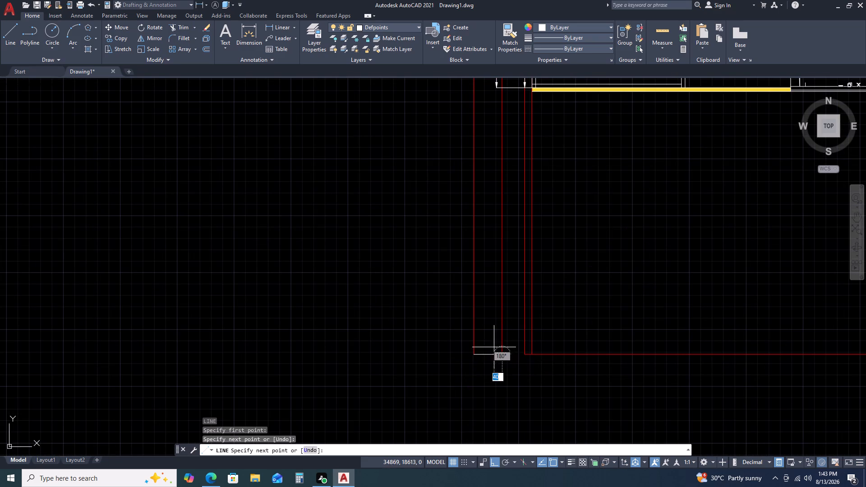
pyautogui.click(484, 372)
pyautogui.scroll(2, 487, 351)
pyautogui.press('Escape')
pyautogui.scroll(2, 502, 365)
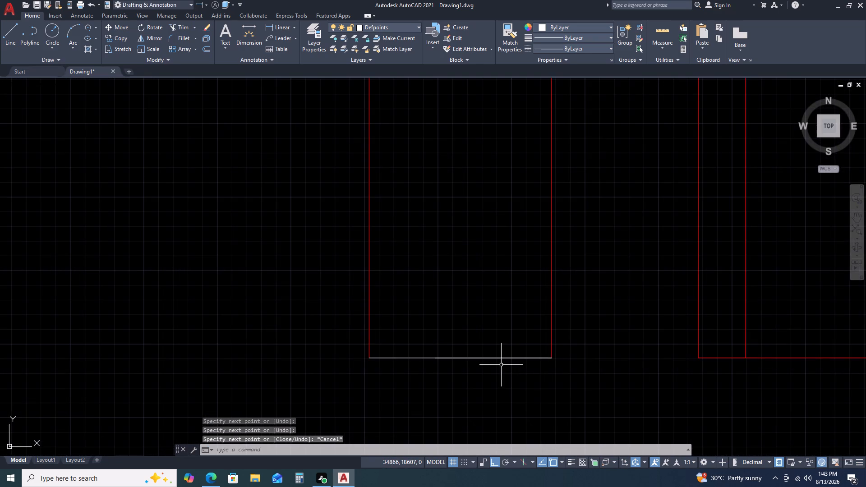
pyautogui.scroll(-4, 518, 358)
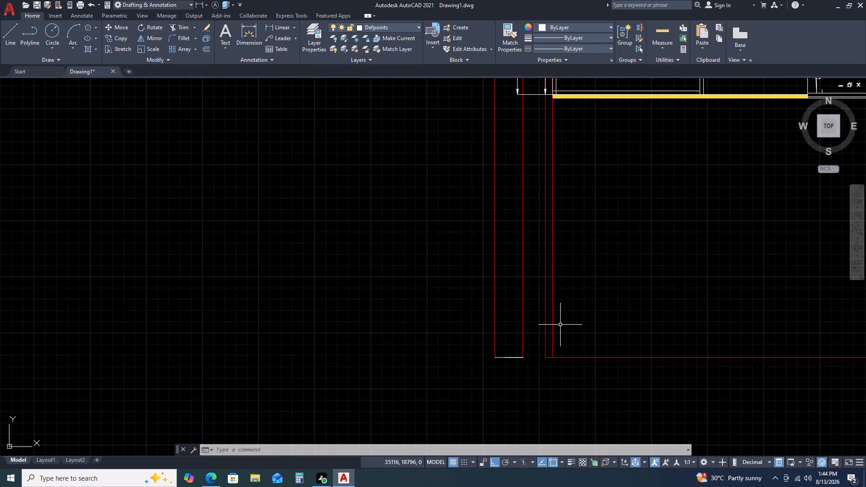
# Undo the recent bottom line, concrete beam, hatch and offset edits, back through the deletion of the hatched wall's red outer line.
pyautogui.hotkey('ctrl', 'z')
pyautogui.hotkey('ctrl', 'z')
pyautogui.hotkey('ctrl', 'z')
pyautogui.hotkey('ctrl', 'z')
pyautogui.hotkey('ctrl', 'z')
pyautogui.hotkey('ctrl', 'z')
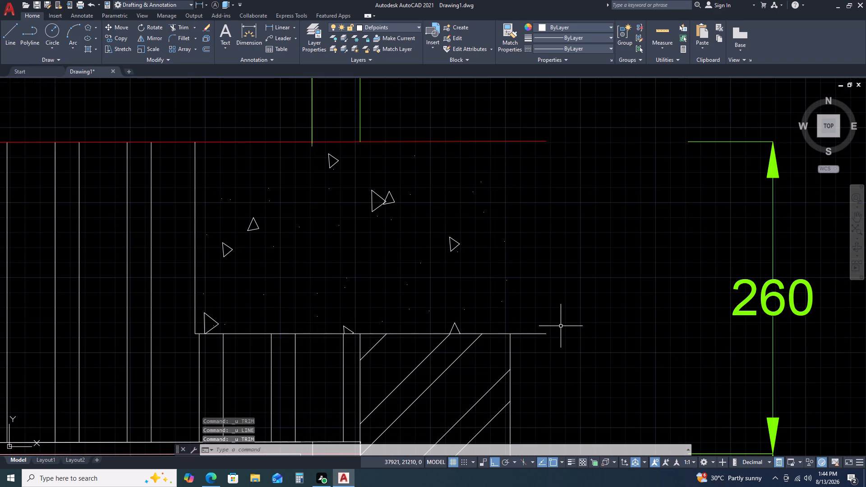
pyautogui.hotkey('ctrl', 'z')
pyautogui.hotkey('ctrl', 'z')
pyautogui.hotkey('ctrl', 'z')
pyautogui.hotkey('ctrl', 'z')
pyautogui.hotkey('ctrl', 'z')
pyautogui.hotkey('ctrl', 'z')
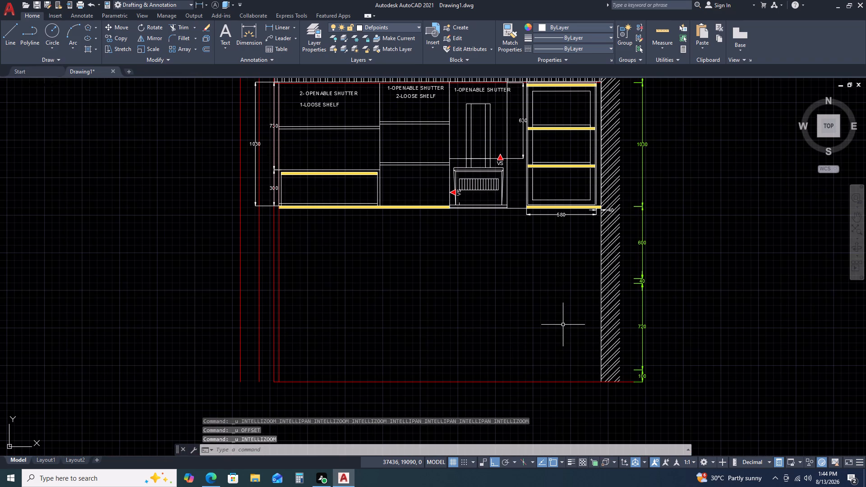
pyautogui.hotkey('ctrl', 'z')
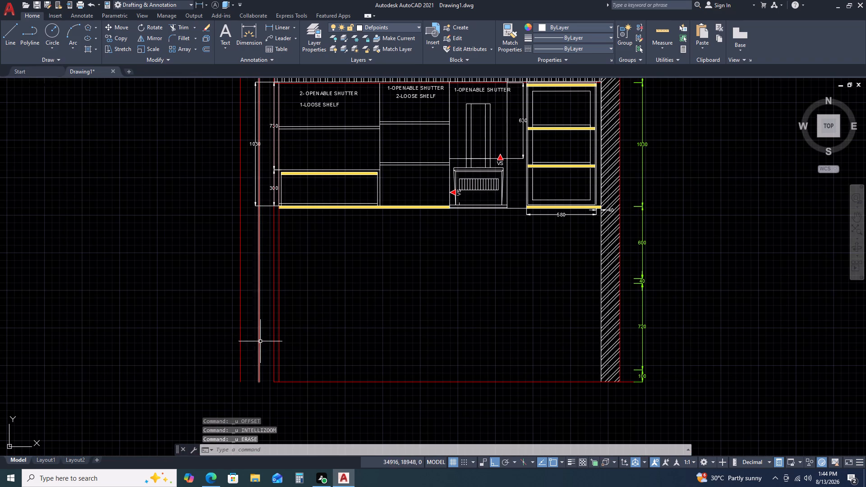
# Delete the outermost red vertical line of the unhatched side wall.
pyautogui.click(260, 341)
pyautogui.press('Escape')
pyautogui.click(242, 311)
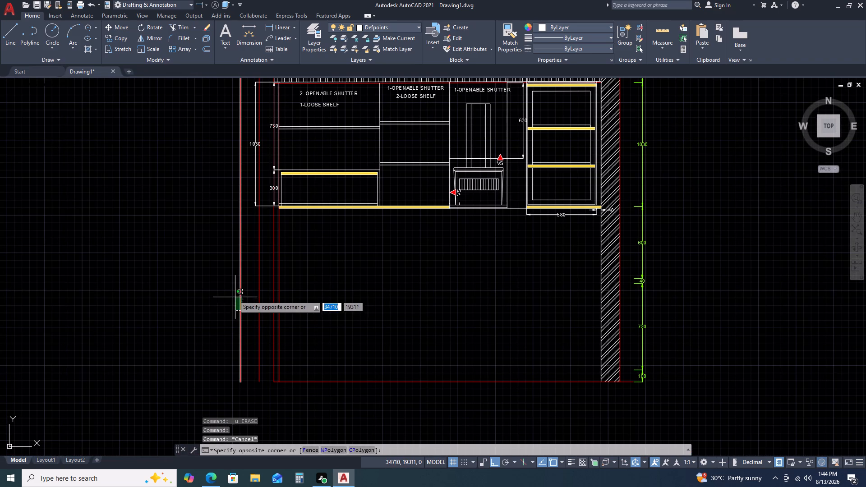
pyautogui.click(232, 294)
pyautogui.press('Delete')
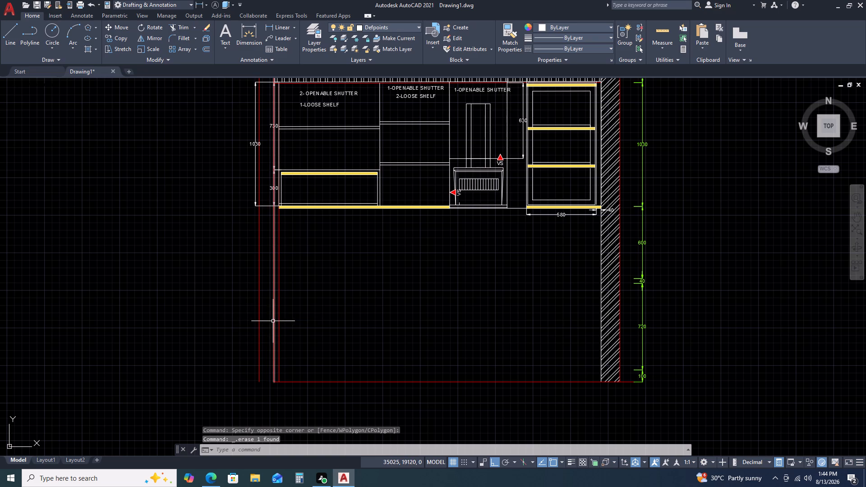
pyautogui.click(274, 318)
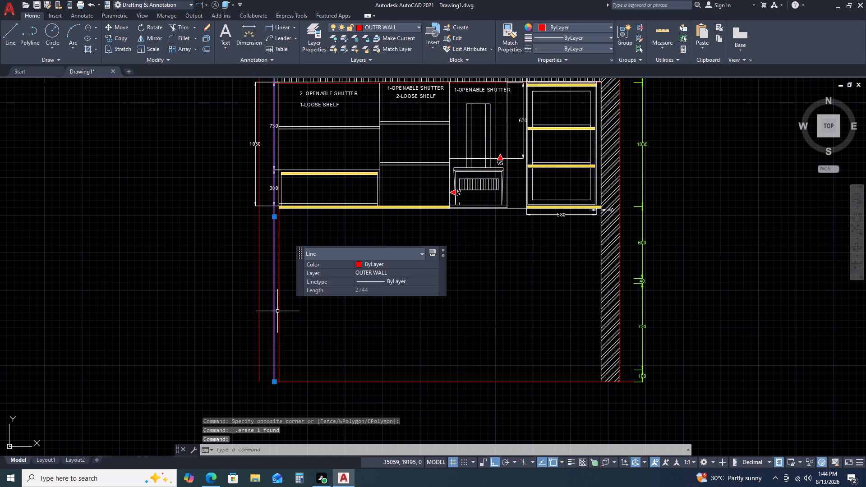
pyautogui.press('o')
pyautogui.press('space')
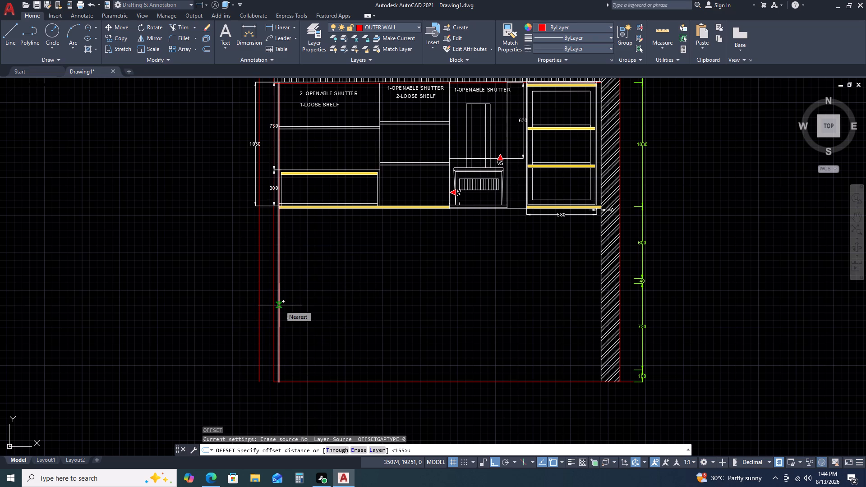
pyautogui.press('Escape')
# Offset the remaining outer red wall line on the unhatched side by 155 outward, away from the cabinets.
pyautogui.click(258, 320)
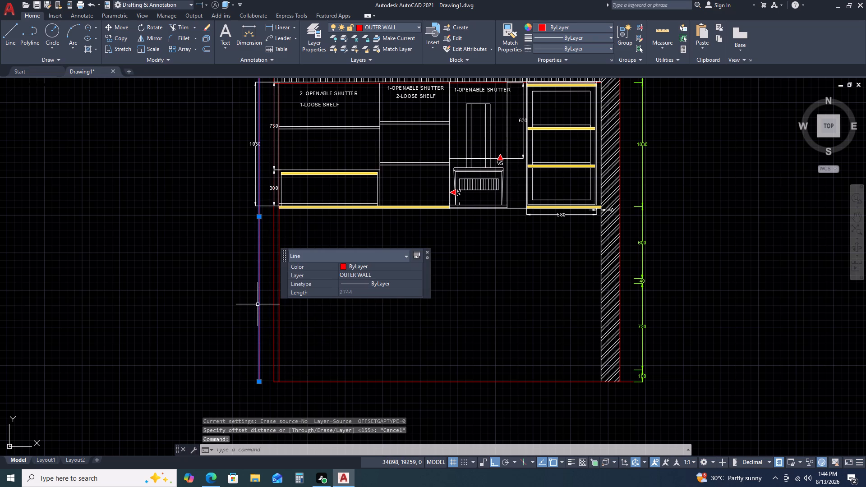
pyautogui.press('o')
pyautogui.press('space')
pyautogui.press('space')
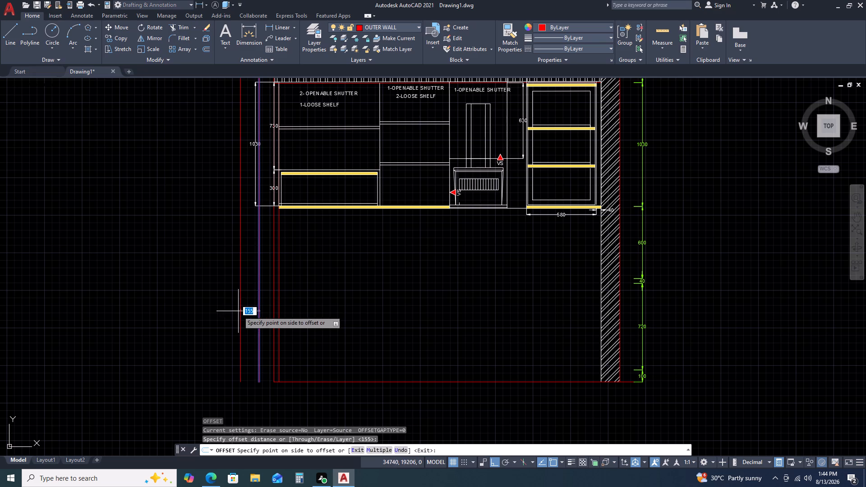
pyautogui.click(237, 312)
pyautogui.press('Escape')
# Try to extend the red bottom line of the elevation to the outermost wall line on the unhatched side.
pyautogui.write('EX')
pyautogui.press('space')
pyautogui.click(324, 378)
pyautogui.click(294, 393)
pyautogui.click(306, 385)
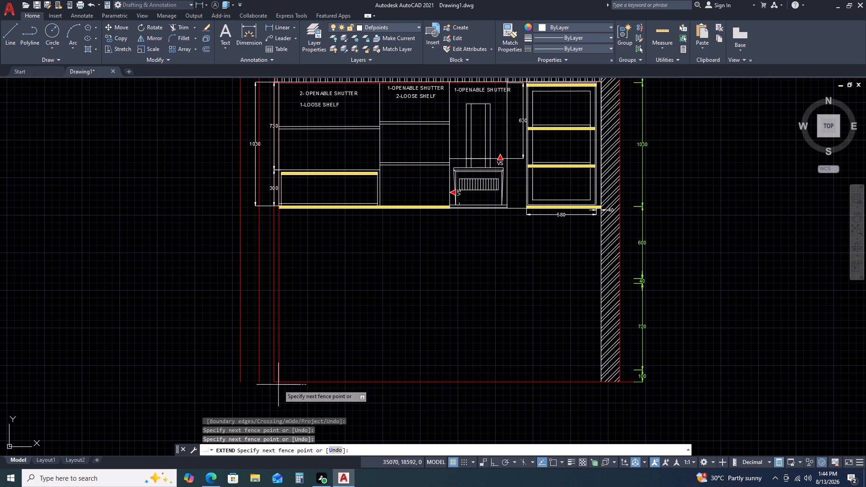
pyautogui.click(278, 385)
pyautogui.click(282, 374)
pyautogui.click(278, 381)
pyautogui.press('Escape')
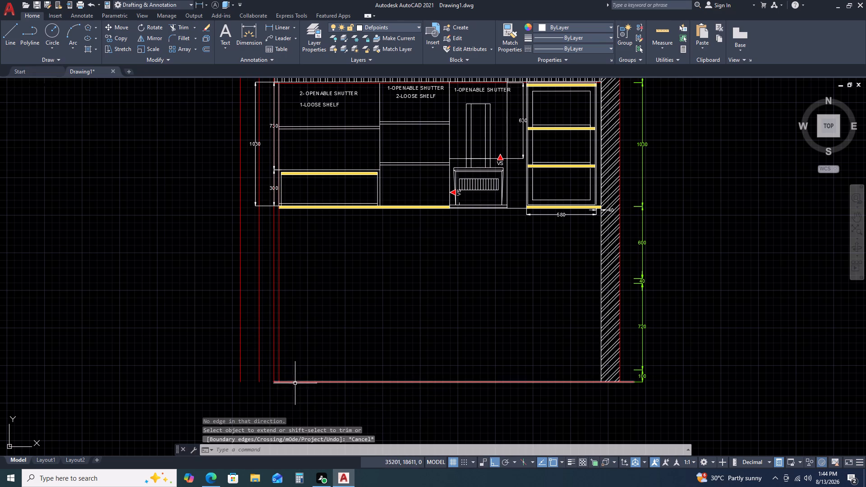
# Stretch the end of the red bottom line out to the foot of the outermost wall line on the unhatched side.
pyautogui.click(296, 385)
pyautogui.click(278, 391)
pyautogui.click(293, 380)
pyautogui.click(280, 388)
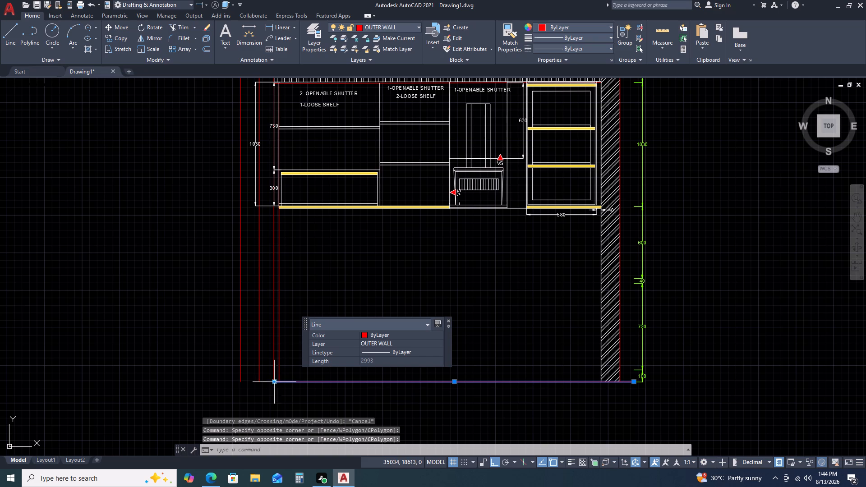
pyautogui.click(273, 384)
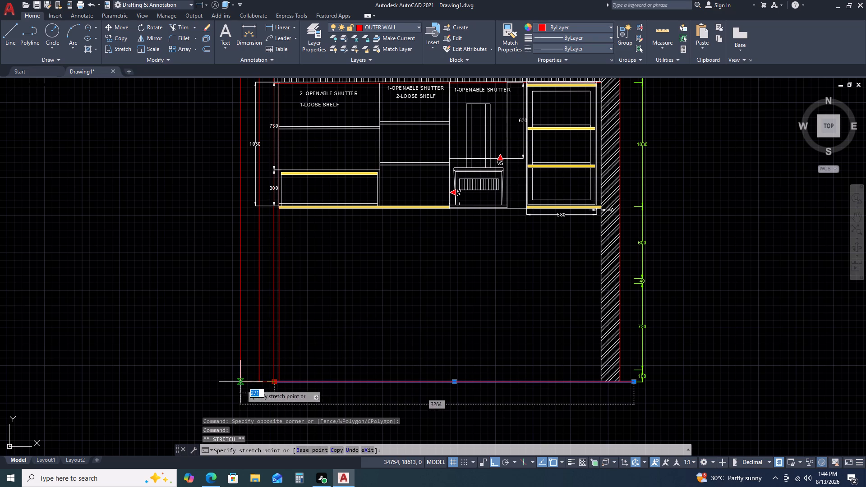
pyautogui.click(241, 385)
pyautogui.press('Escape')
# Move the 1030 overall cabinet height dimension inward, between the unhatched wall and the 730 and 300 dimensions.
pyautogui.scroll(-2, 360, 367)
pyautogui.scroll(2, 312, 290)
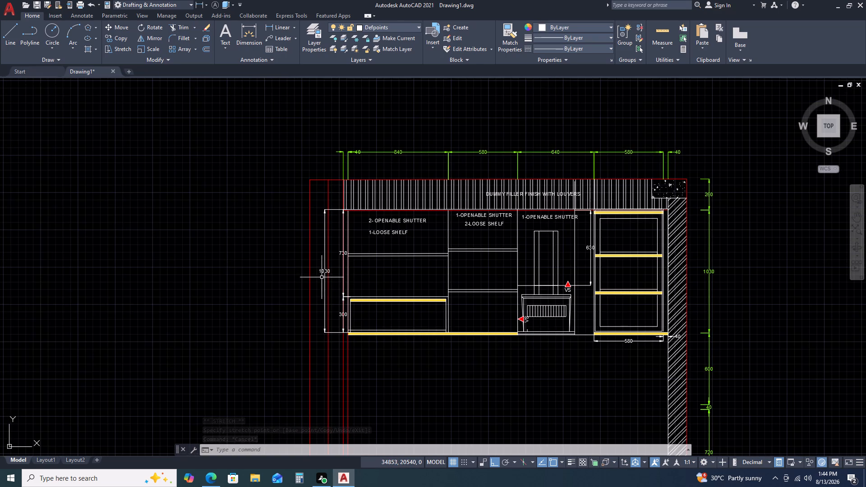
pyautogui.scroll(3, 309, 286)
pyautogui.click(360, 234)
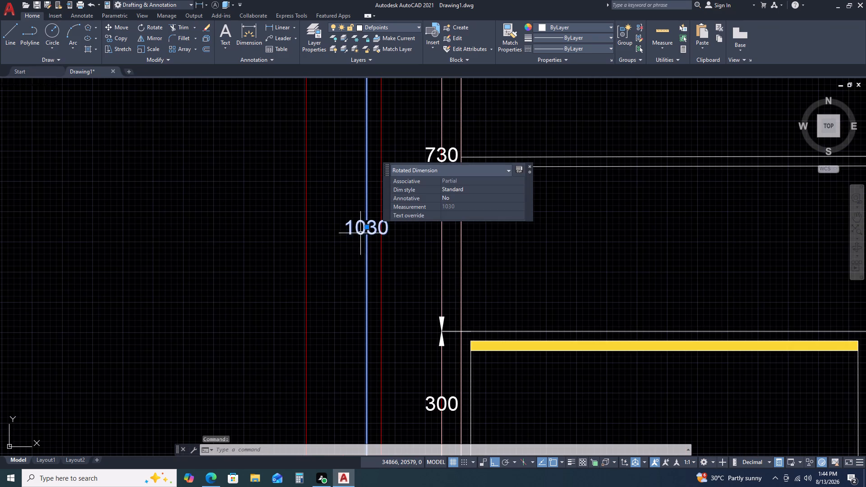
pyautogui.click(367, 225)
pyautogui.click(415, 229)
pyautogui.press('Escape')
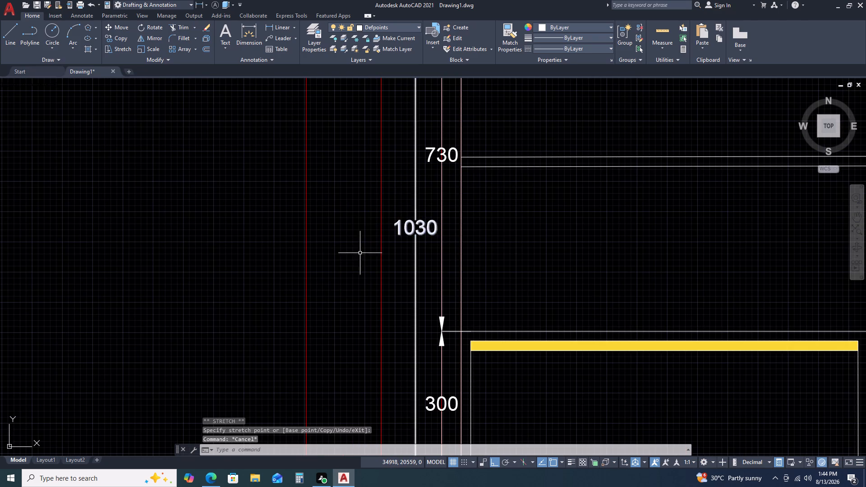
# Hatch the strip between the two outer red lines of the unhatched side wall with ANSI32 in ByLayer colour.
pyautogui.scroll(-4, 378, 268)
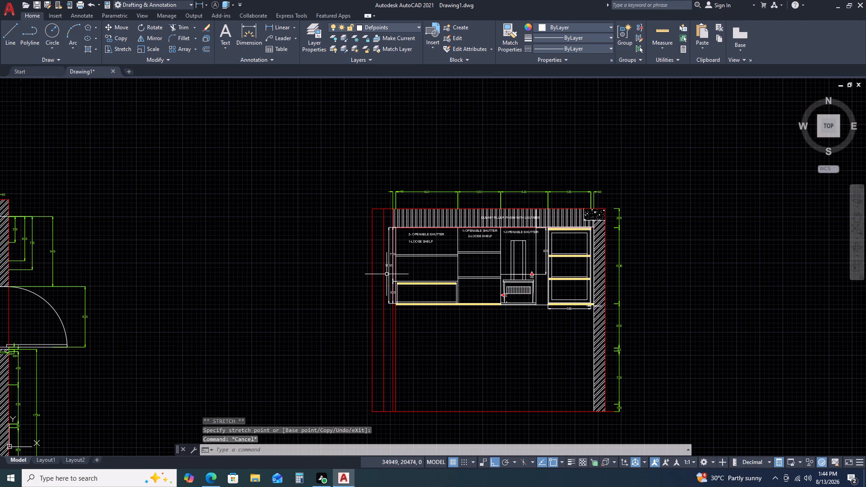
pyautogui.write('H')
pyautogui.press('space')
pyautogui.scroll(1, 389, 274)
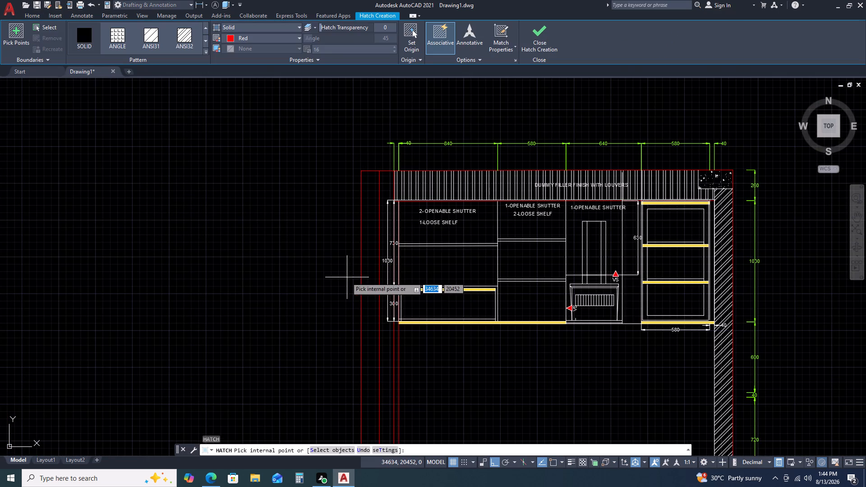
pyautogui.click(276, 41)
pyautogui.click(241, 51)
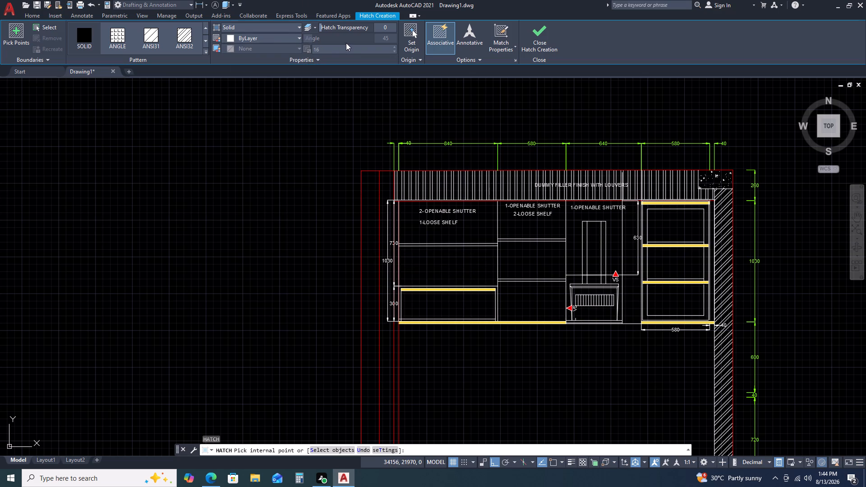
pyautogui.click(186, 42)
pyautogui.click(376, 228)
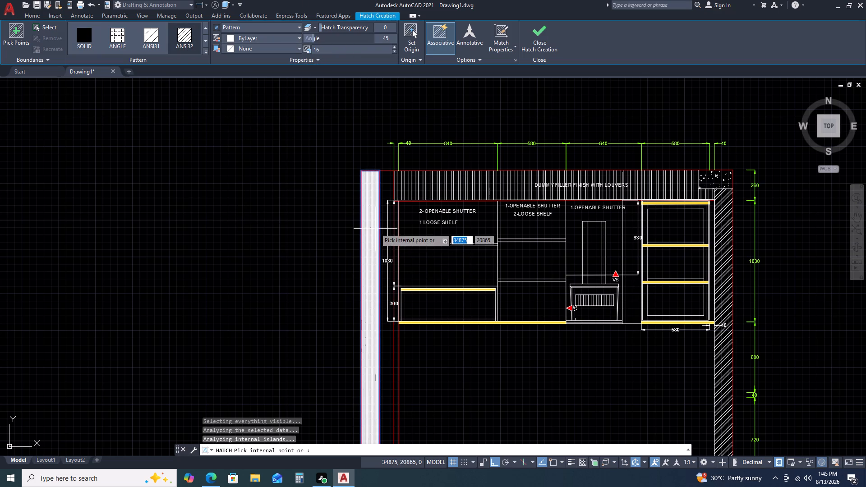
pyautogui.press('Escape')
# Match the new side wall hatch to the properties of the opposite wall's diagonal hatch.
pyautogui.press('m')
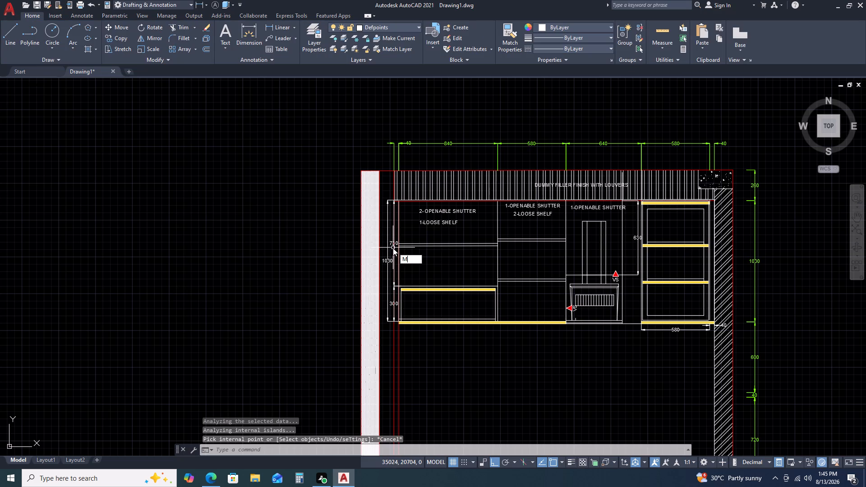
pyautogui.press('a')
pyautogui.press('space')
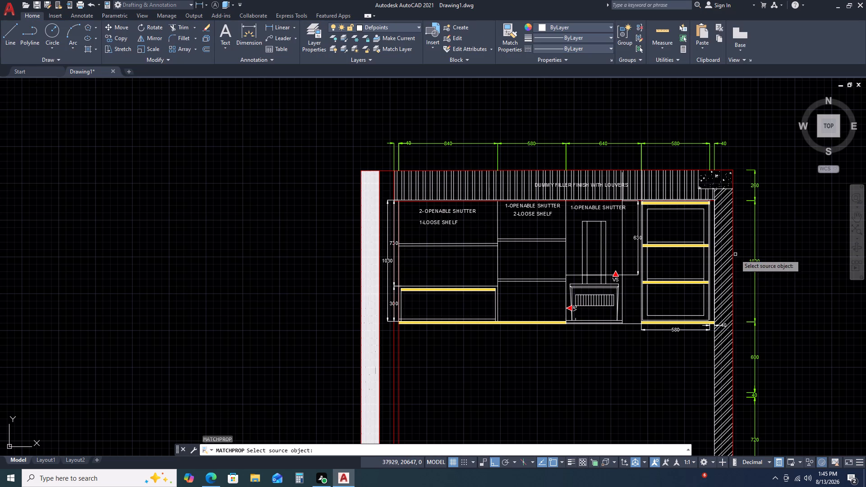
pyautogui.click(723, 247)
pyautogui.click(368, 264)
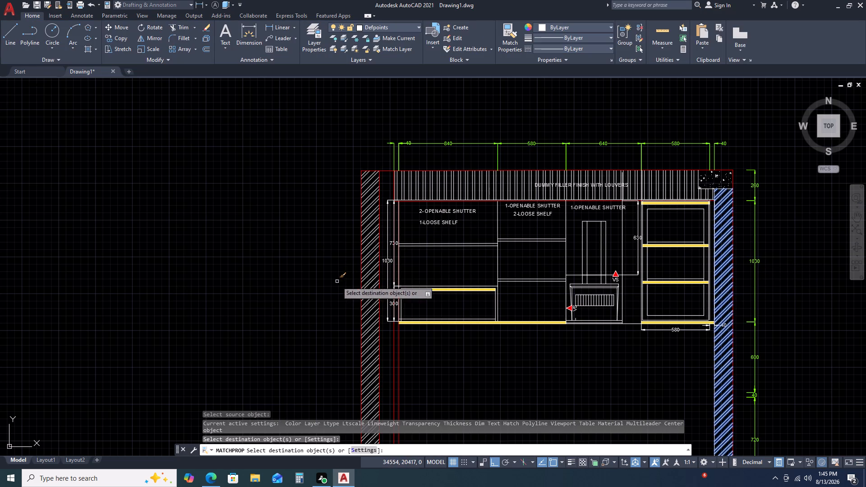
pyautogui.press('Escape')
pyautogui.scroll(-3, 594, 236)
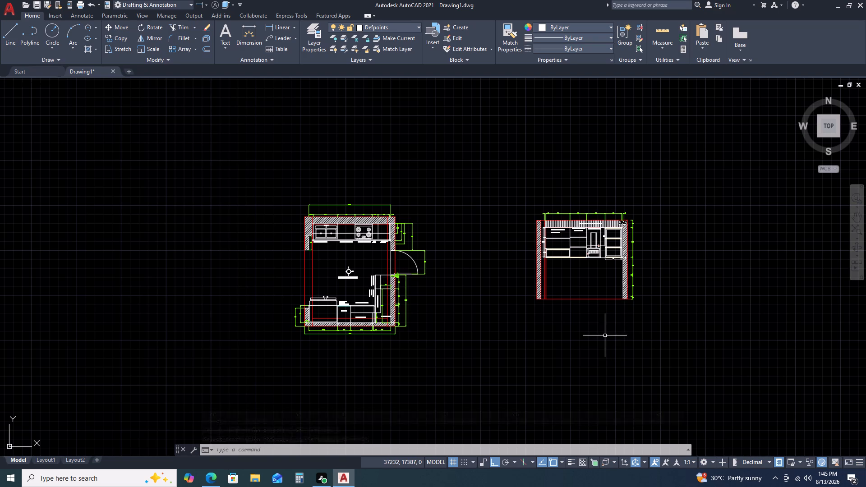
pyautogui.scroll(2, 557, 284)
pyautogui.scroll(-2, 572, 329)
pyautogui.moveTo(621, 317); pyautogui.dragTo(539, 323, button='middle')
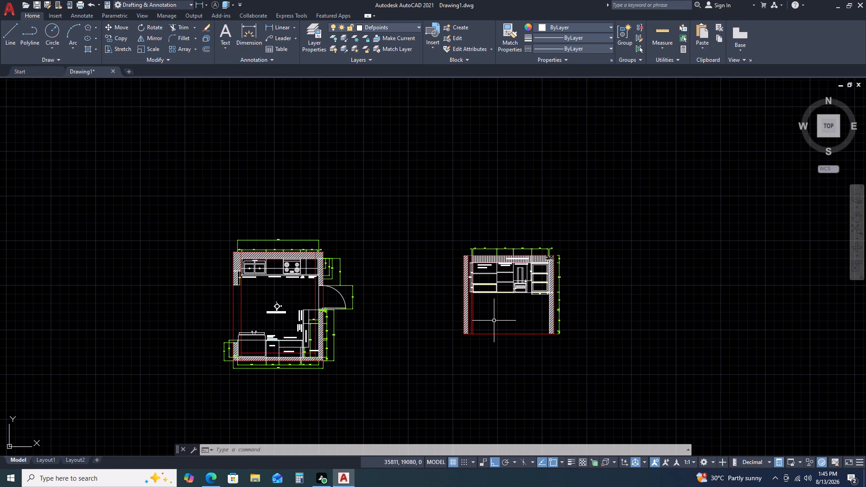
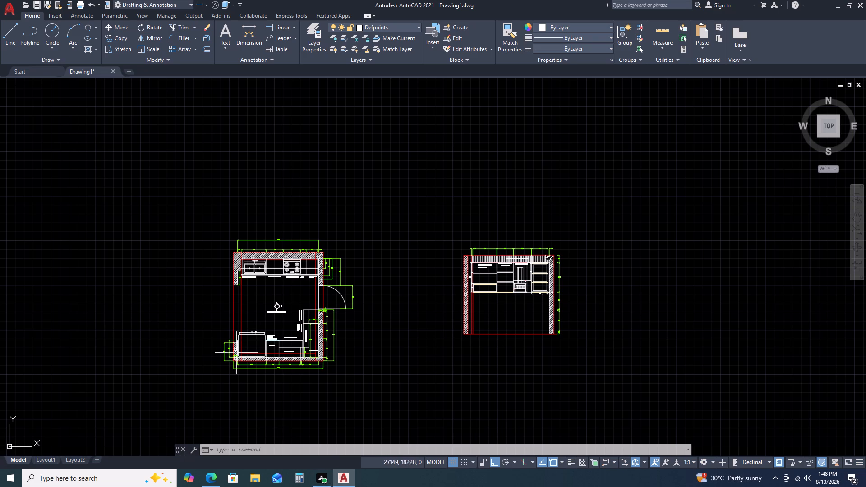
# Examine the wall elevation and check the properties of the concrete hatch in the block above the side wall.
pyautogui.moveTo(345, 417); pyautogui.dragTo(325, 253, button='middle')
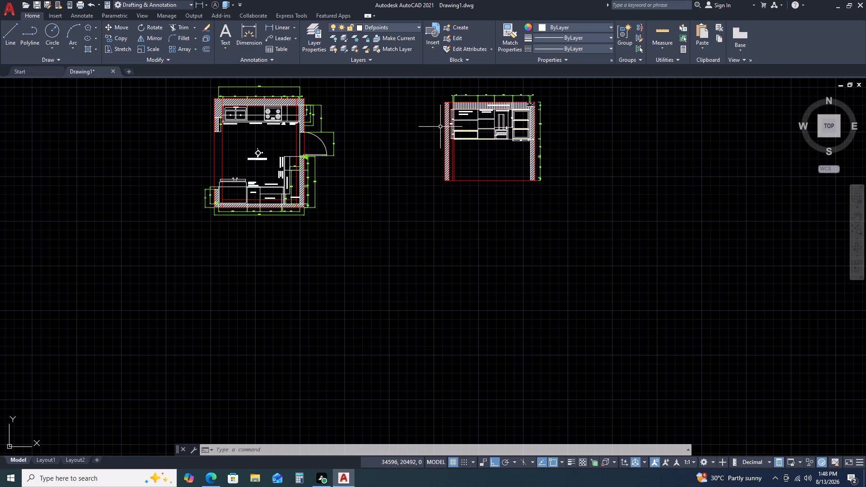
pyautogui.moveTo(438, 122); pyautogui.dragTo(419, 186, button='middle')
pyautogui.middleClick(416, 198)
pyautogui.scroll(2, 399, 214)
pyautogui.moveTo(493, 202); pyautogui.dragTo(433, 222, button='middle')
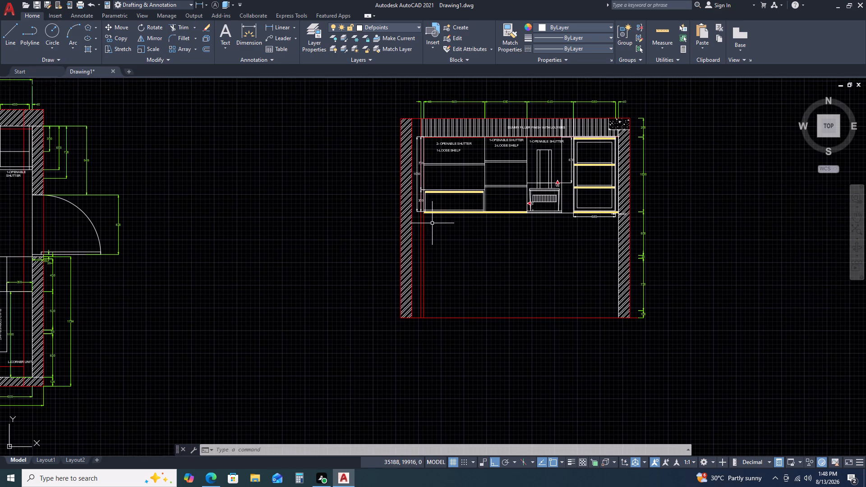
pyautogui.scroll(2, 556, 183)
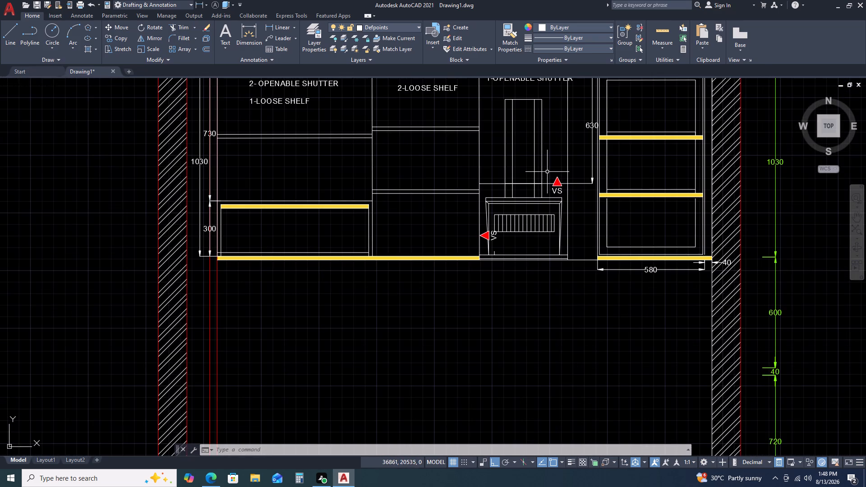
pyautogui.scroll(-1, 534, 172)
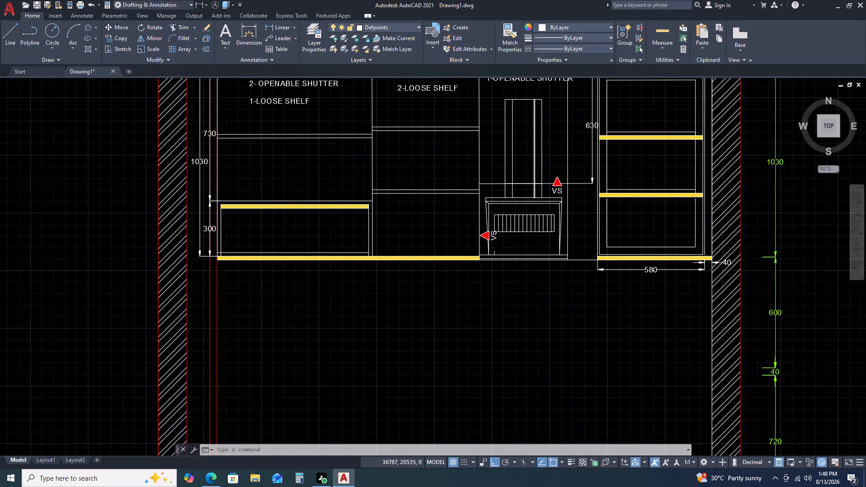
pyautogui.scroll(-1, 534, 172)
pyautogui.scroll(-2, 549, 205)
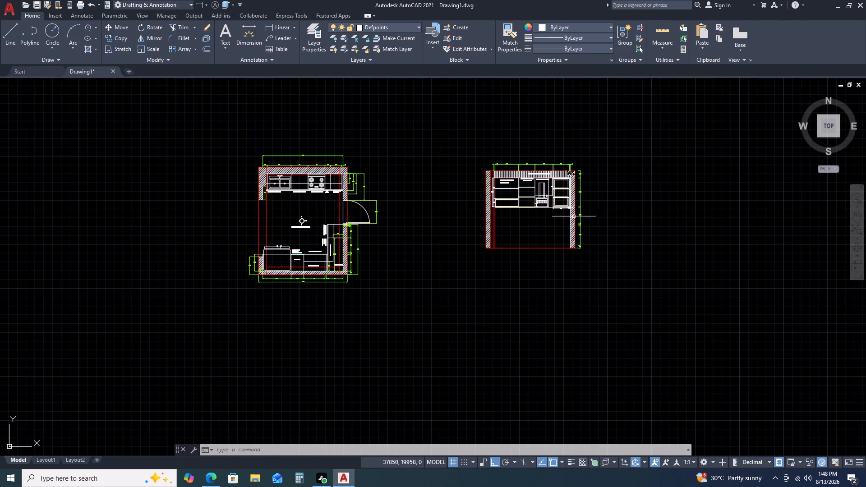
pyautogui.scroll(2, 556, 233)
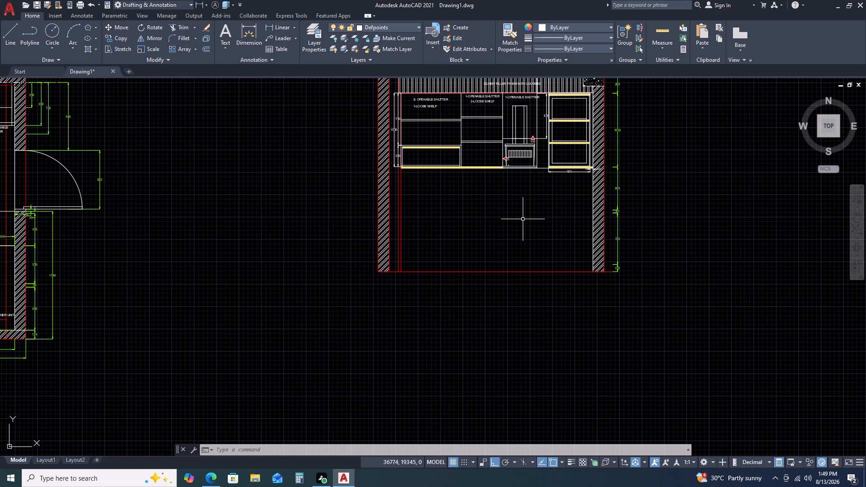
pyautogui.scroll(-1, 635, 232)
pyautogui.scroll(3, 611, 129)
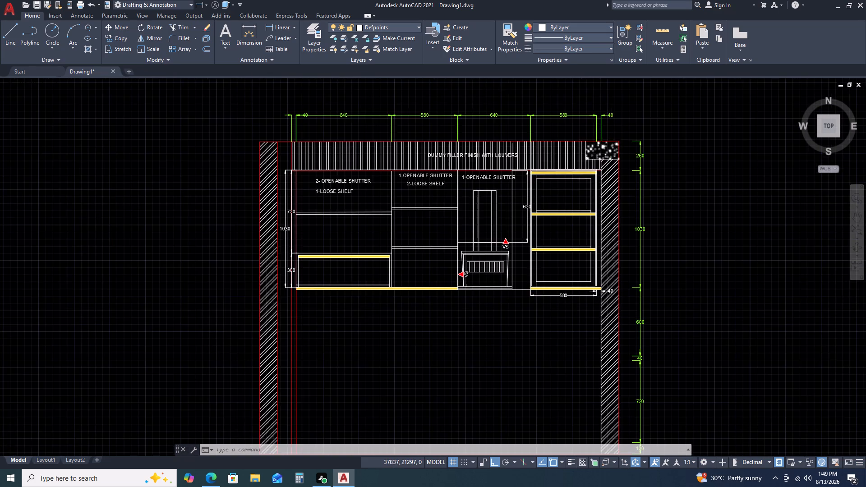
pyautogui.scroll(2, 599, 156)
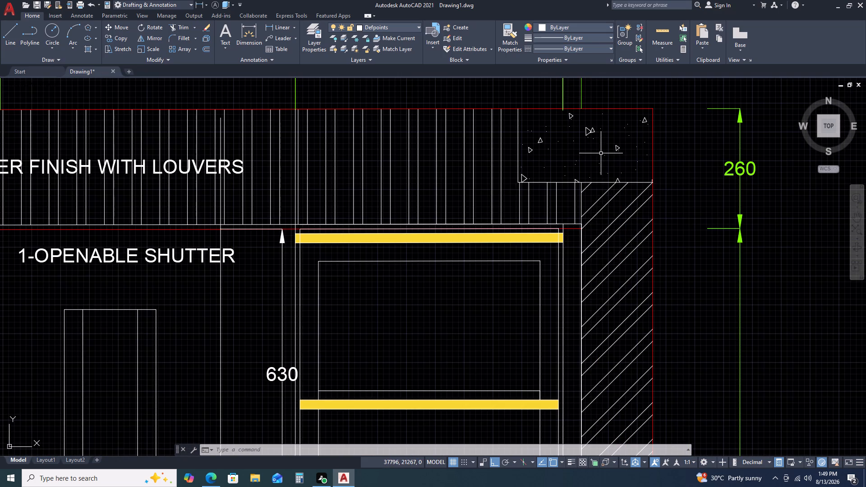
pyautogui.click(599, 152)
pyautogui.click(585, 133)
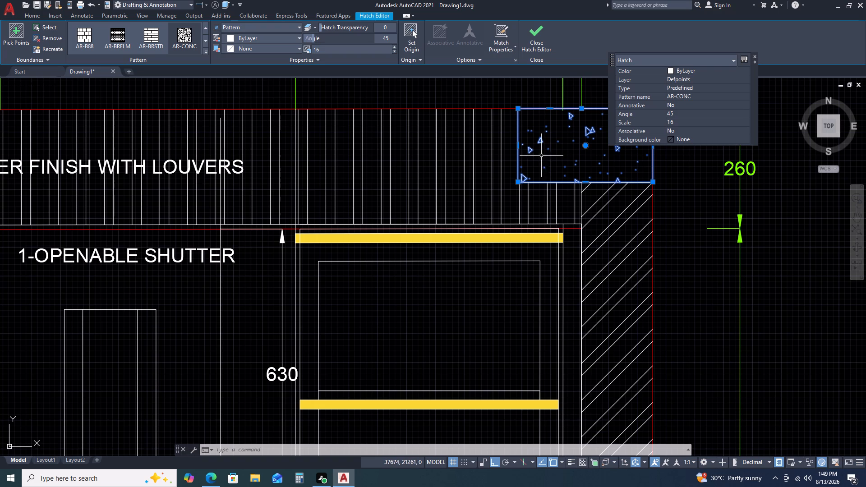
pyautogui.press('Escape')
# Delete the short stray vertical line standing on the base strip of the grille unit below the duct.
pyautogui.scroll(-2, 367, 201)
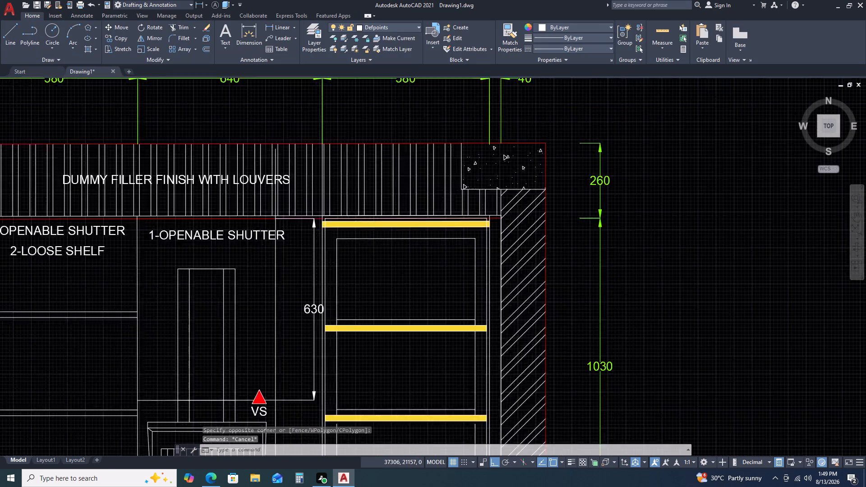
pyautogui.scroll(-3, 387, 211)
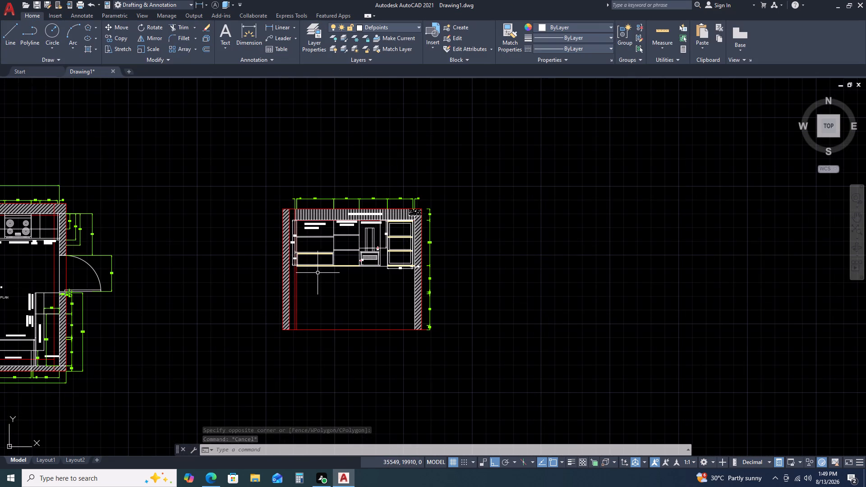
pyautogui.scroll(-1, 319, 271)
pyautogui.scroll(1, 168, 266)
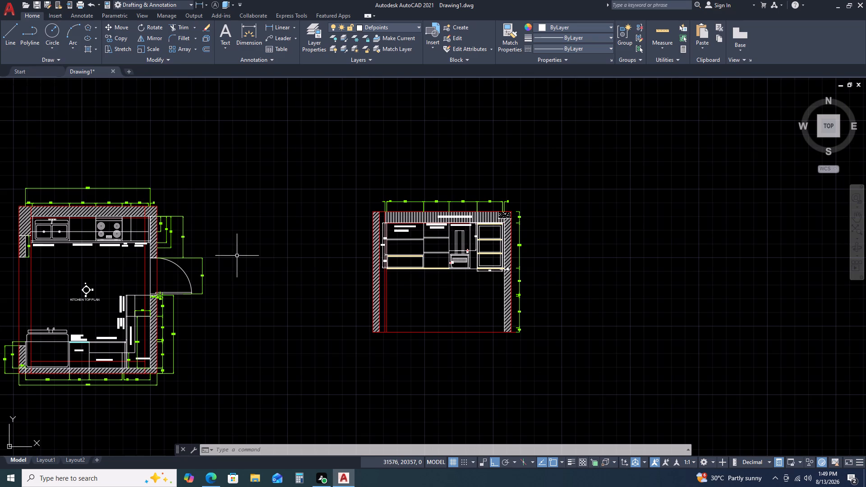
pyautogui.scroll(1, 421, 270)
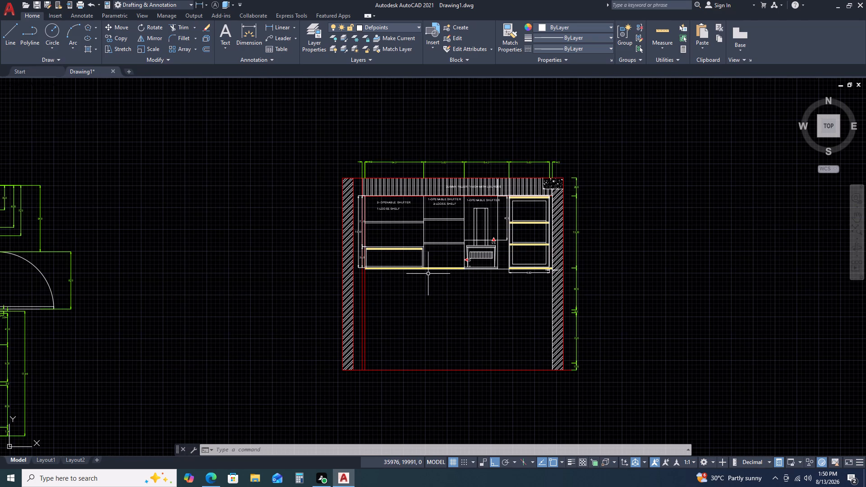
pyautogui.scroll(1, 460, 275)
pyautogui.scroll(2, 540, 255)
pyautogui.scroll(-2, 585, 243)
pyautogui.moveTo(605, 280); pyautogui.dragTo(596, 243, button='middle')
pyautogui.scroll(1, 474, 239)
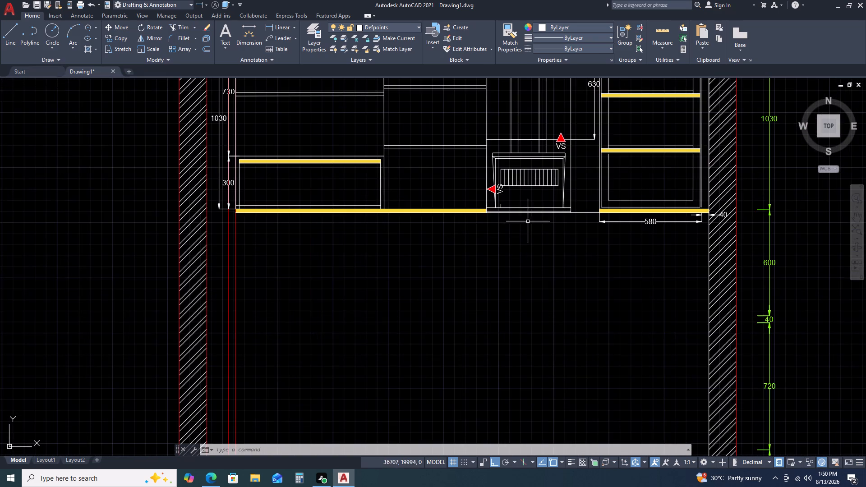
pyautogui.scroll(2, 566, 198)
pyautogui.scroll(2, 374, 225)
pyautogui.click(446, 196)
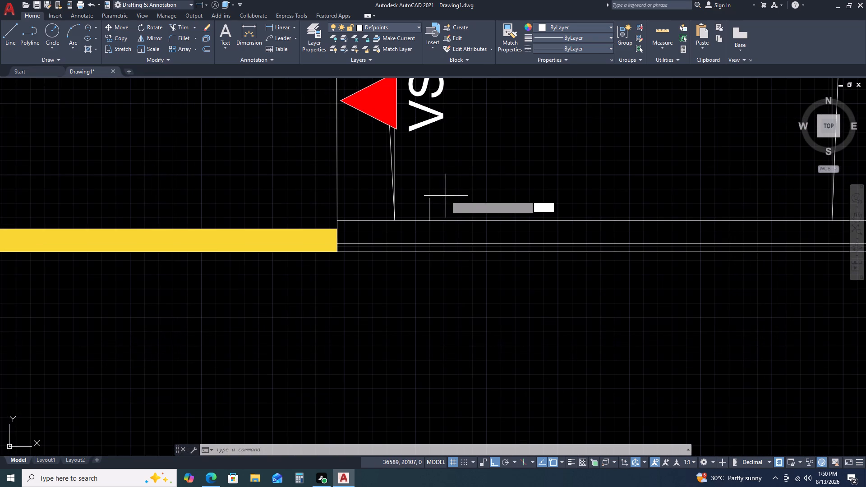
pyautogui.doubleClick(423, 204)
pyautogui.press('Delete')
pyautogui.scroll(-1, 485, 179)
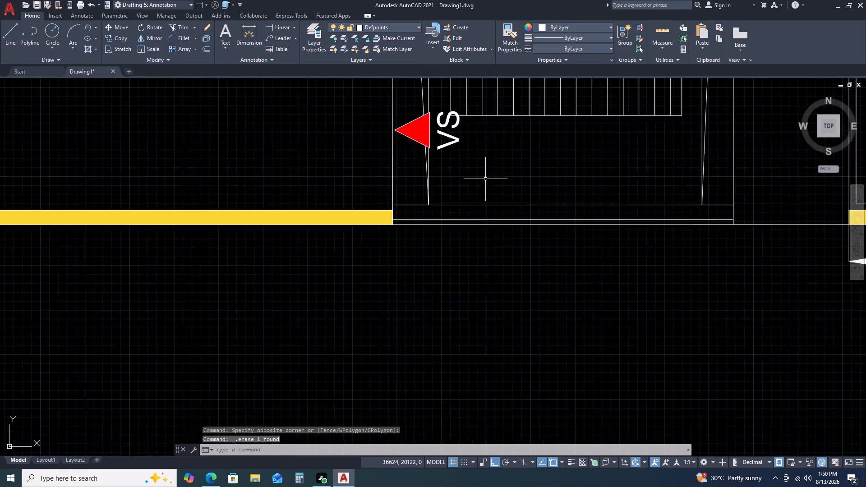
# Examine the elevation and the lower part of the grille unit for remaining stray or misplaced lines.
pyautogui.scroll(-2, 487, 184)
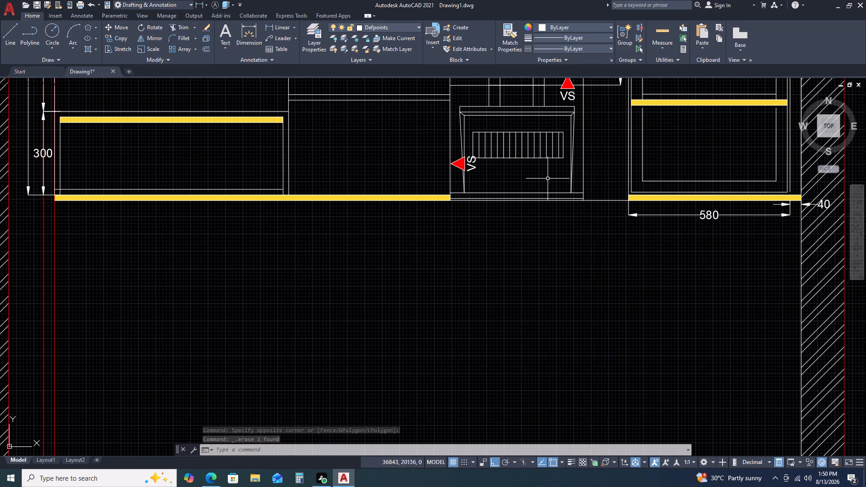
pyautogui.scroll(-2, 587, 194)
pyautogui.scroll(-1, 664, 207)
pyautogui.moveTo(720, 248); pyautogui.dragTo(627, 211, button='middle')
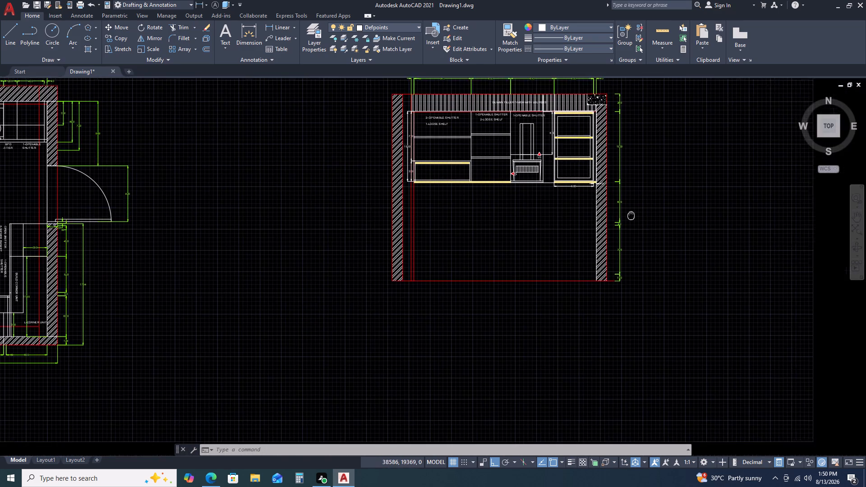
pyautogui.scroll(1, 592, 210)
pyautogui.scroll(-2, 649, 195)
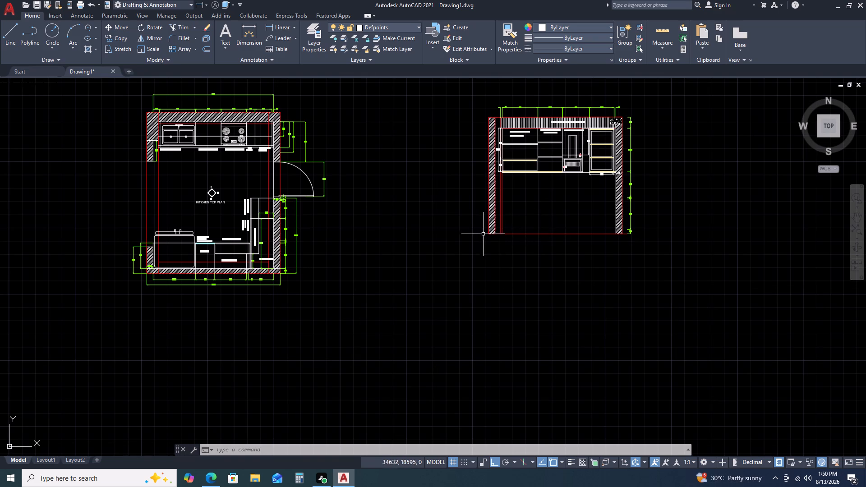
pyautogui.scroll(2, 481, 234)
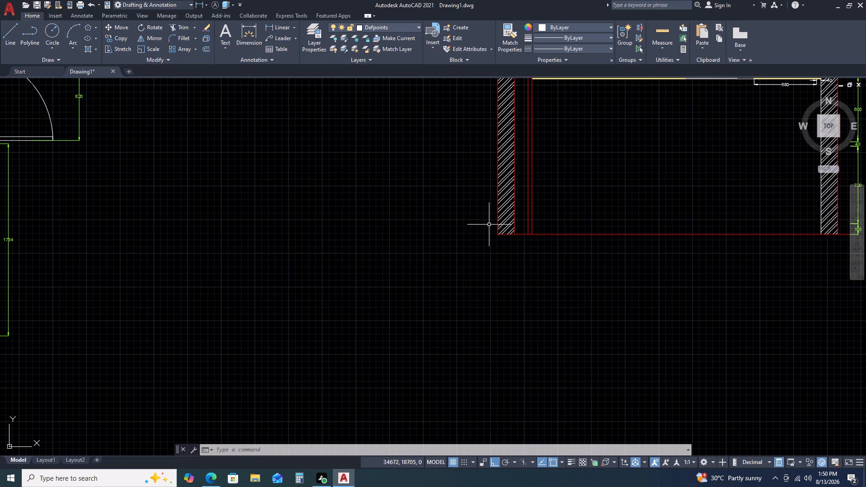
pyautogui.scroll(-3, 601, 245)
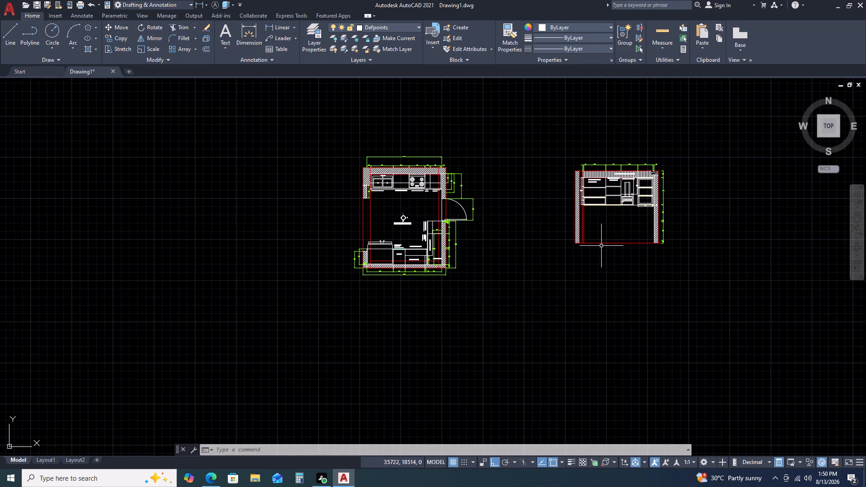
pyautogui.scroll(4, 606, 212)
pyautogui.moveTo(699, 199); pyautogui.dragTo(623, 206, button='middle')
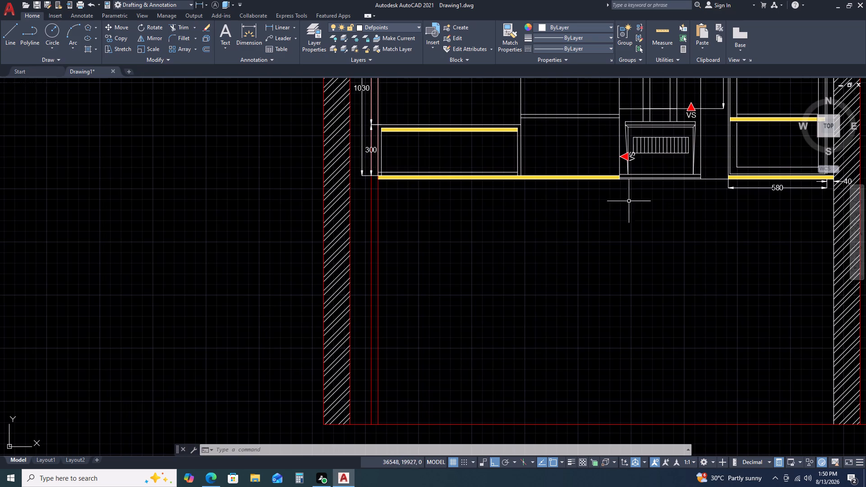
pyautogui.scroll(2, 680, 164)
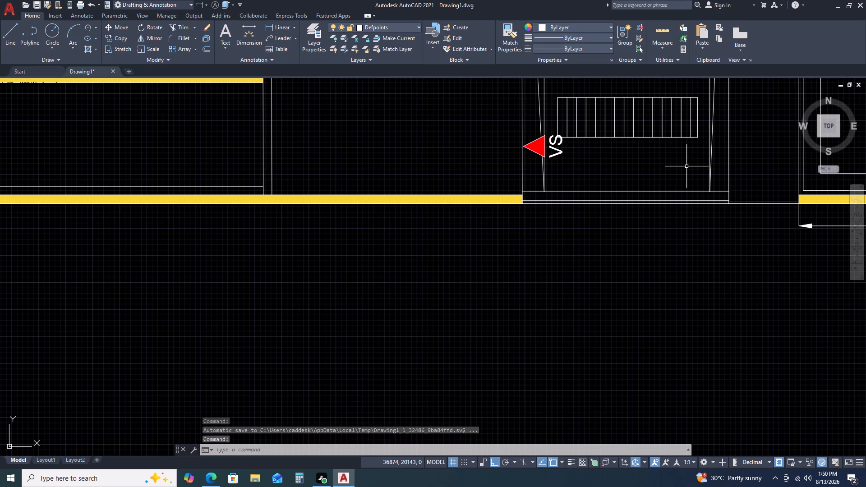
pyautogui.scroll(-1, 692, 204)
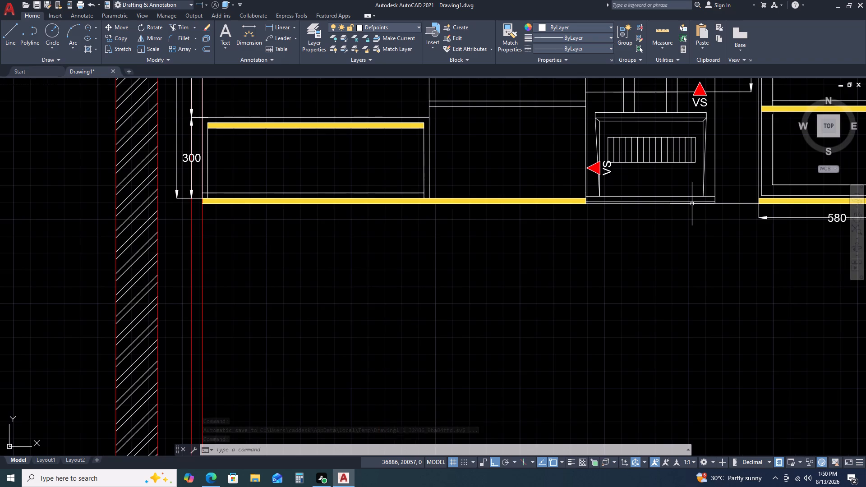
pyautogui.scroll(-1, 692, 204)
pyautogui.scroll(2, 692, 198)
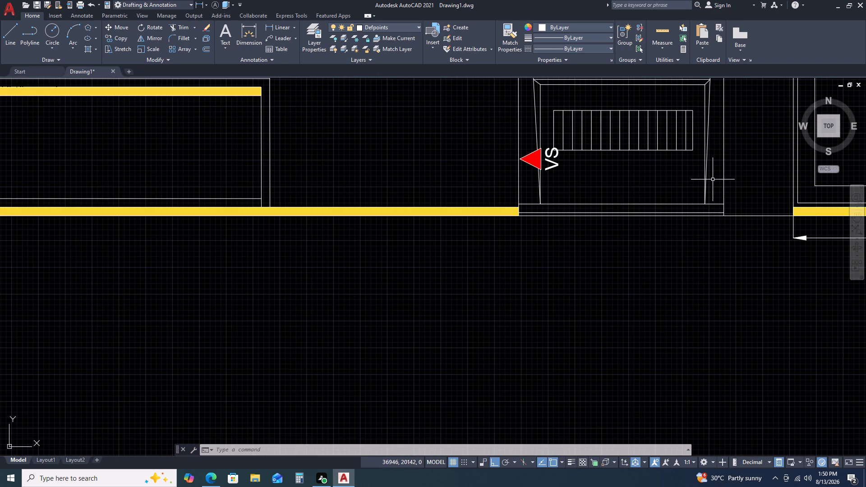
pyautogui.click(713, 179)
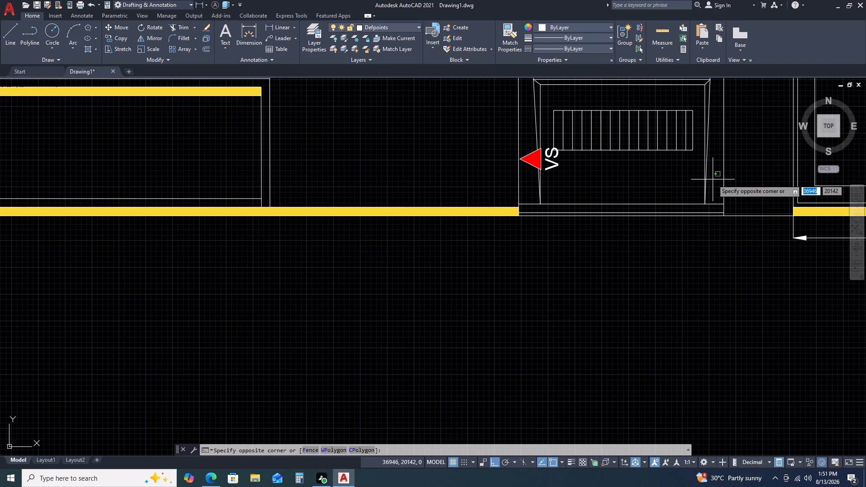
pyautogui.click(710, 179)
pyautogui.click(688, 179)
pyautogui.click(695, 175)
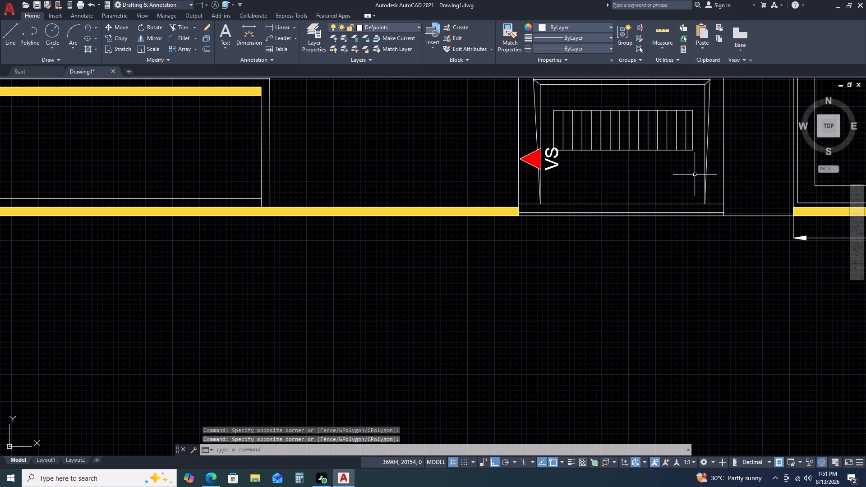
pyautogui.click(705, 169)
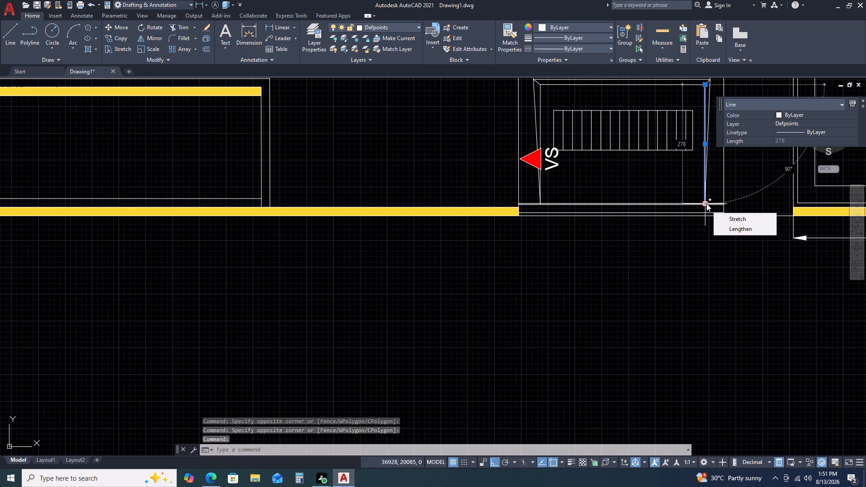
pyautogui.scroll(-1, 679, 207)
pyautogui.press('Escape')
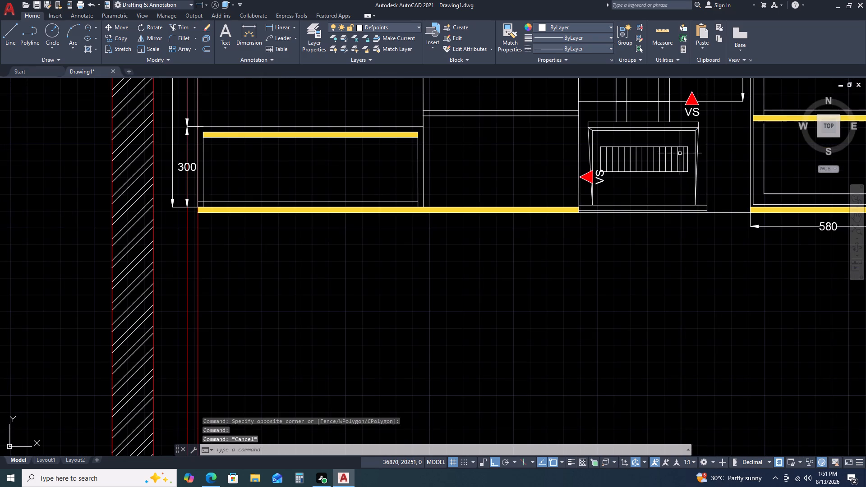
# Stretch the lower end of the diagonal at the grille unit's upper-left corner inward along the inner horizontal line, to about 30 long.
pyautogui.moveTo(679, 146); pyautogui.dragTo(636, 257, button='middle')
pyautogui.scroll(3, 519, 265)
pyautogui.scroll(1, 636, 174)
pyautogui.moveTo(636, 174); pyautogui.dragTo(628, 197, button='middle')
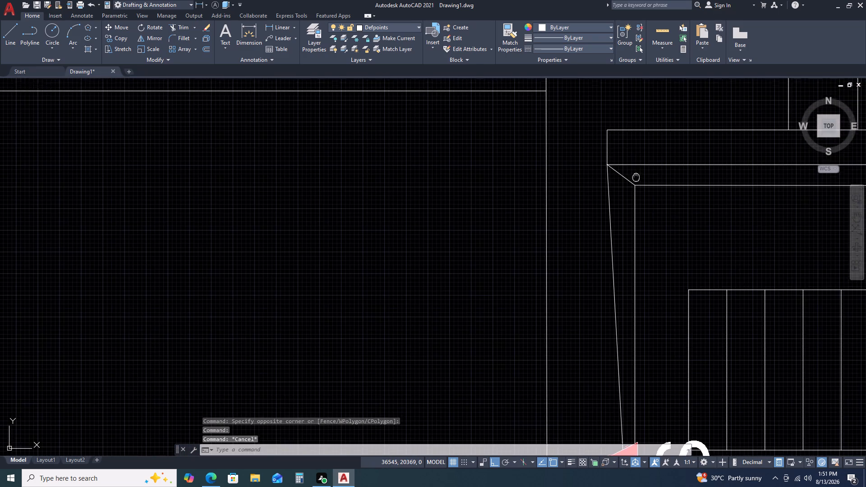
pyautogui.moveTo(628, 197); pyautogui.dragTo(521, 285, button='middle')
pyautogui.scroll(2, 517, 287)
pyautogui.click(517, 286)
pyautogui.click(497, 294)
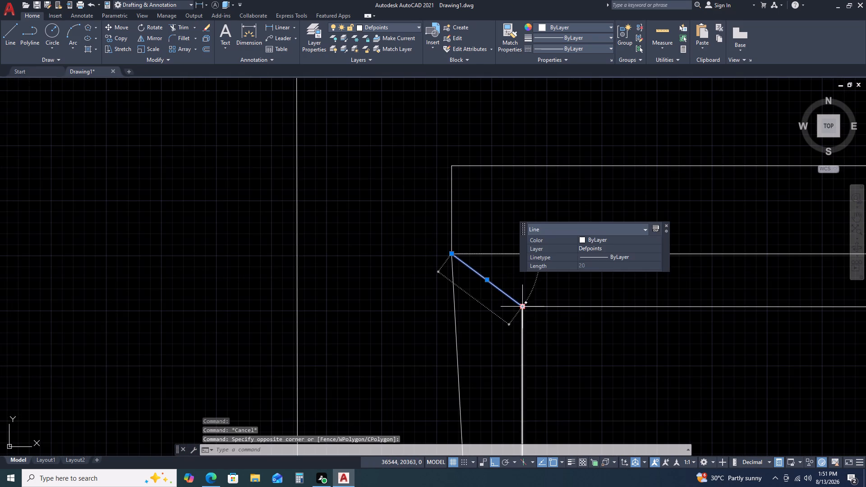
pyautogui.click(523, 306)
pyautogui.click(573, 306)
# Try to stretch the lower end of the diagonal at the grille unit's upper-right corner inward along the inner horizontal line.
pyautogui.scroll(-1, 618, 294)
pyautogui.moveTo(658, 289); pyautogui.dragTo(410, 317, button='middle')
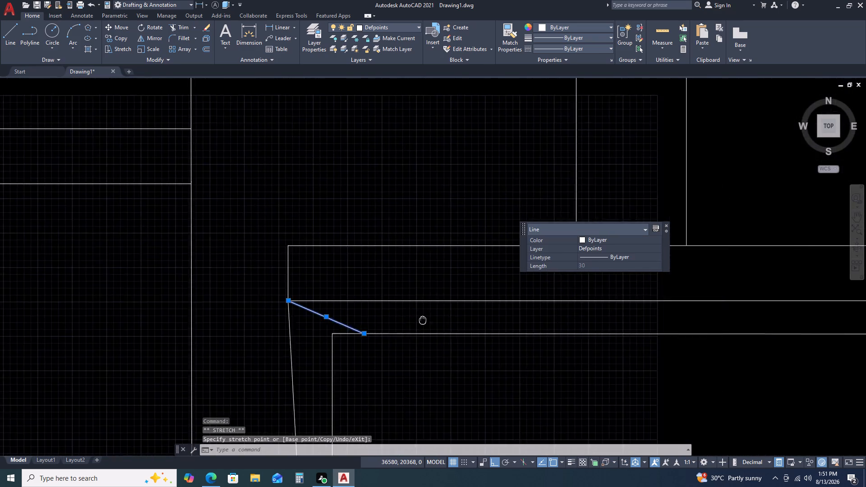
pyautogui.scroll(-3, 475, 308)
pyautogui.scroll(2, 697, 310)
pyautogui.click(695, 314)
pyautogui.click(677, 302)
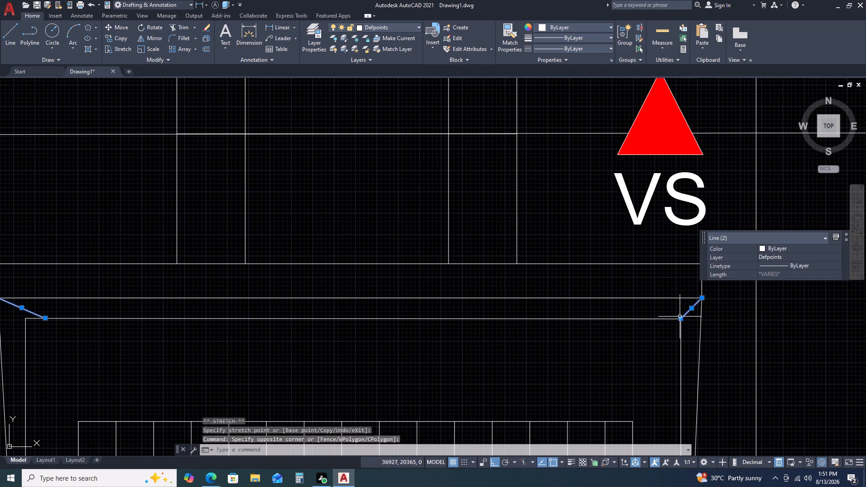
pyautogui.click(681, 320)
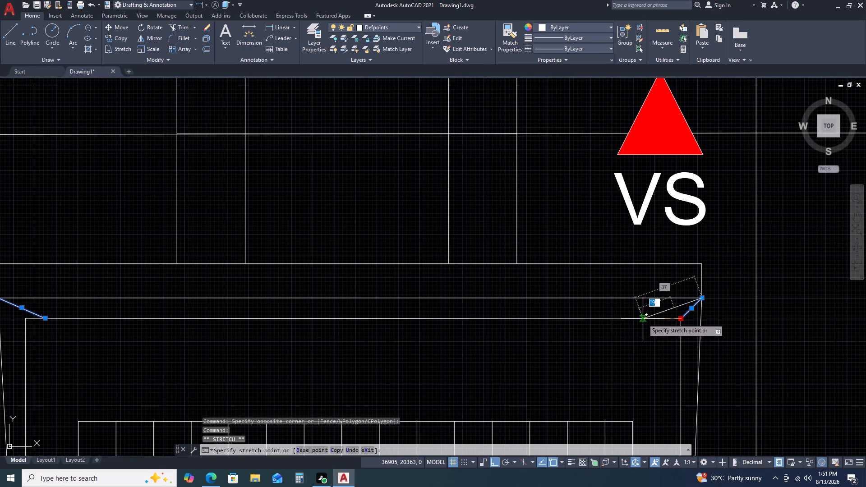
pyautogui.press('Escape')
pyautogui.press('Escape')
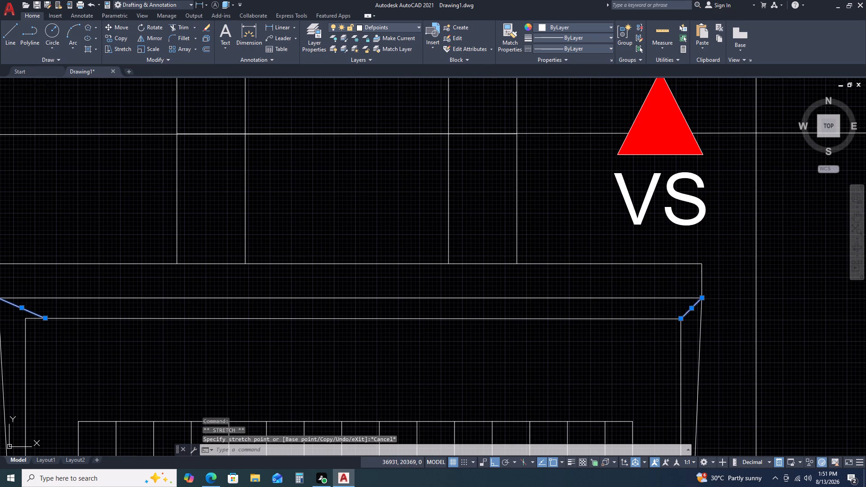
# Delete the short diagonal at the grille unit's upper-right corner.
pyautogui.click(691, 315)
pyautogui.click(684, 310)
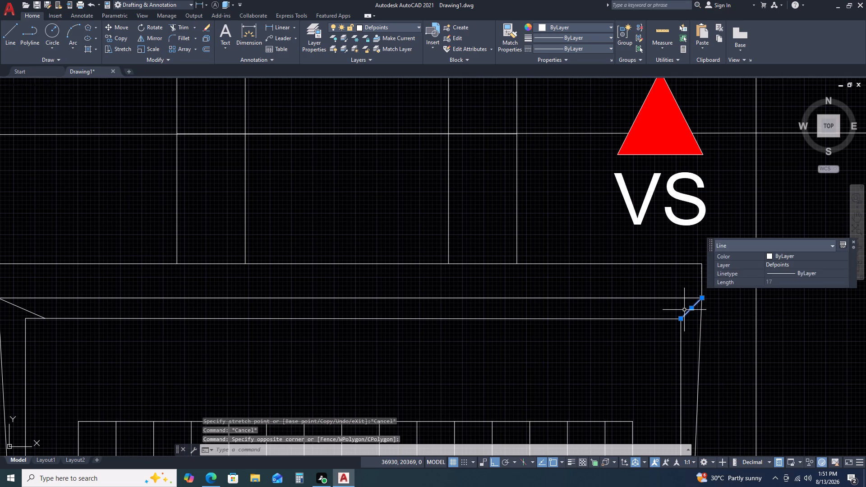
pyautogui.press('Delete')
# Mirror the upper-left corner diagonal across the vertical axis through the middle of the grille unit, keeping the original.
pyautogui.scroll(-1, 467, 312)
pyautogui.scroll(2, 205, 314)
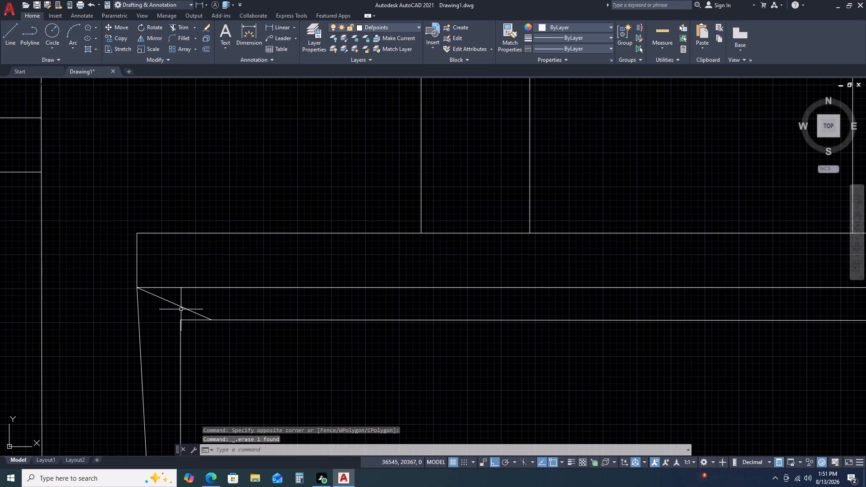
pyautogui.click(181, 309)
pyautogui.click(173, 299)
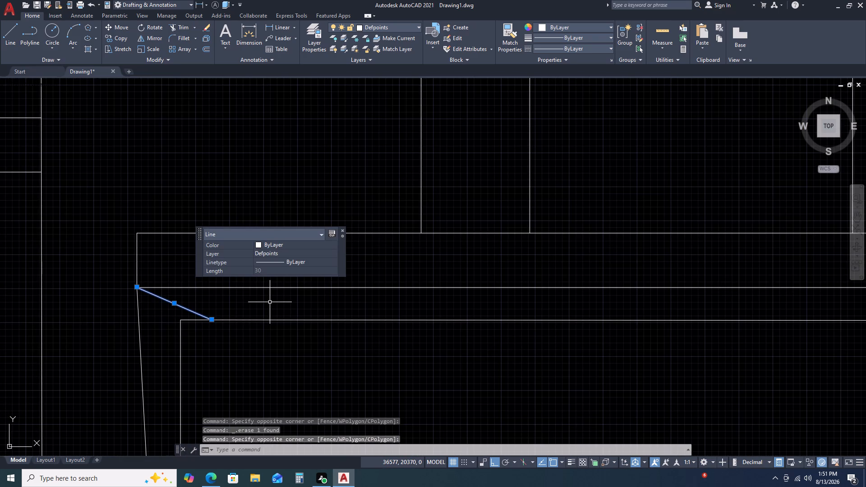
pyautogui.write('MI')
pyautogui.press('space')
pyautogui.scroll(-3, 512, 284)
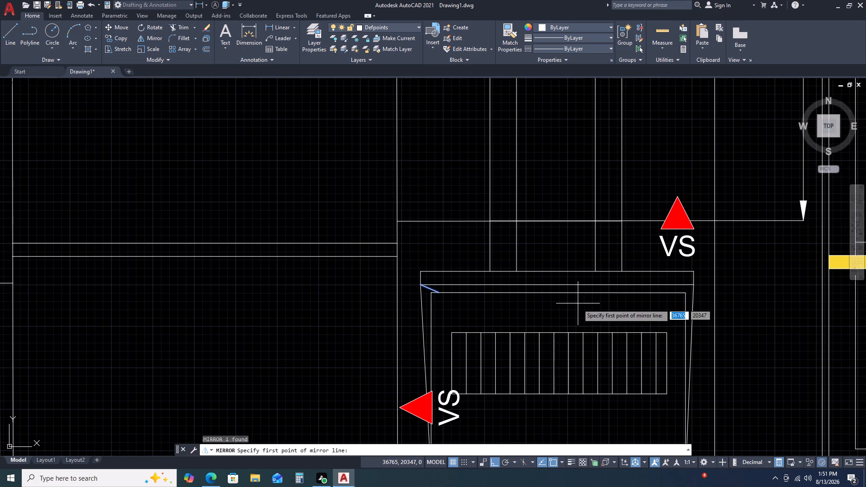
pyautogui.click(559, 293)
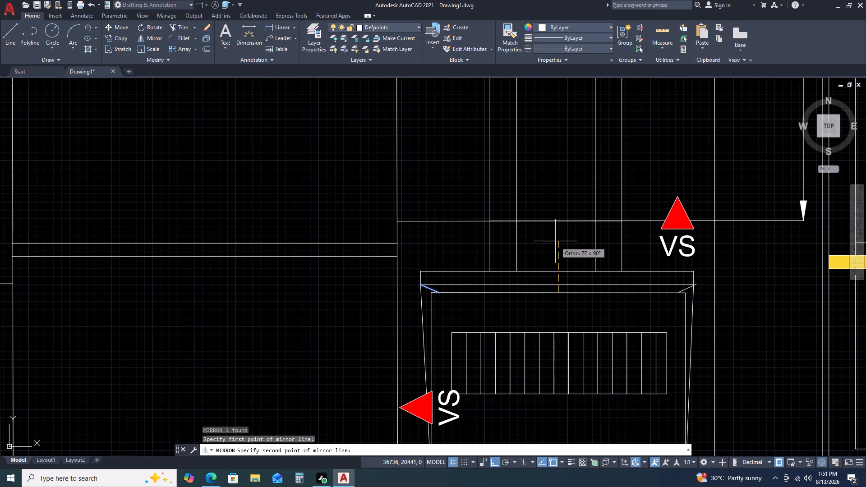
pyautogui.click(555, 241)
pyautogui.moveTo(576, 274); pyautogui.dragTo(555, 241)
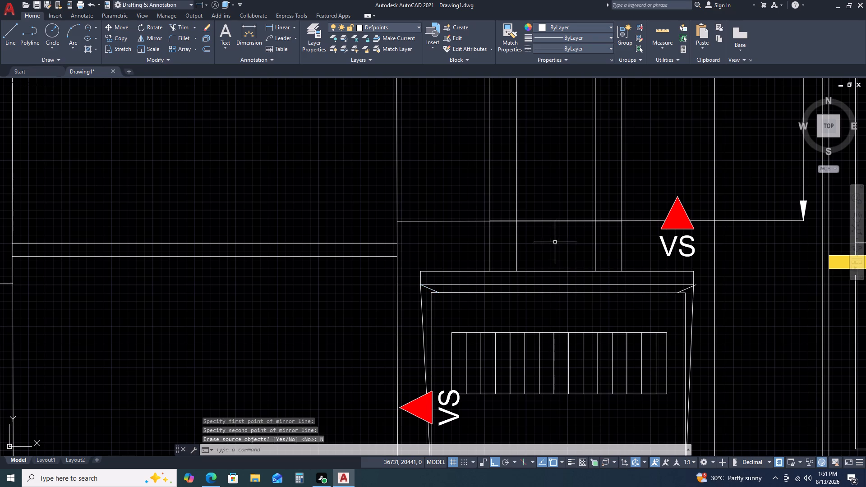
pyautogui.press('Escape')
# Move the mirrored diagonal so its outer end meets the lower right corner of the unit's top strip.
pyautogui.scroll(2, 698, 272)
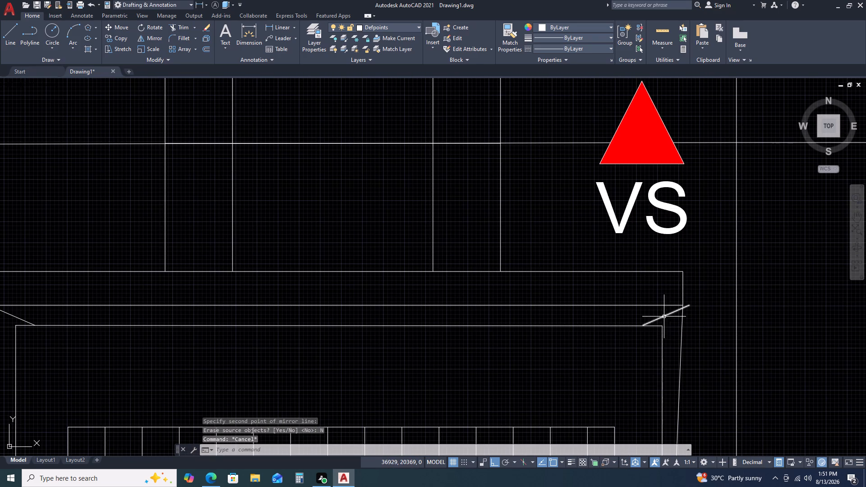
pyautogui.click(664, 317)
pyautogui.press('m')
pyautogui.press('space')
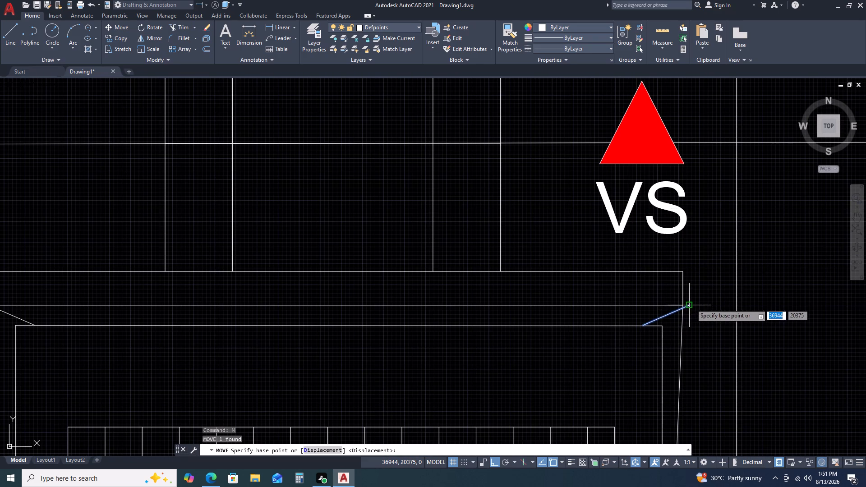
pyautogui.click(691, 304)
pyautogui.click(682, 305)
pyautogui.scroll(-2, 633, 283)
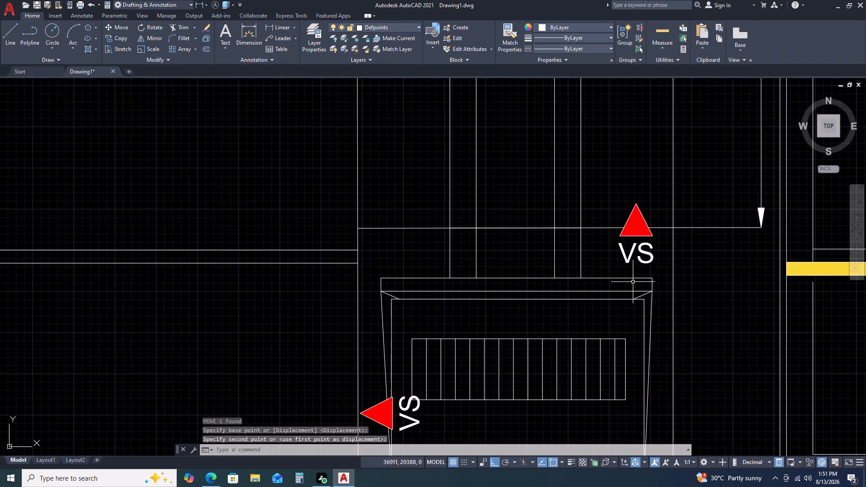
# Trim away the inner horizontal line, both inner vertical lines and both slanted side lines around the grille.
pyautogui.moveTo(664, 335); pyautogui.dragTo(646, 268, button='middle')
pyautogui.moveTo(625, 340); pyautogui.dragTo(626, 335, button='middle')
pyautogui.moveTo(626, 319); pyautogui.dragTo(626, 295, button='middle')
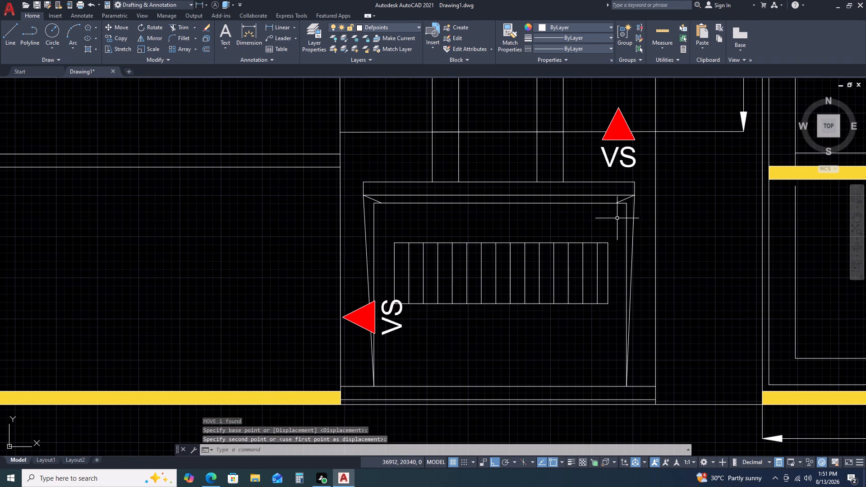
pyautogui.write('TR')
pyautogui.press('space')
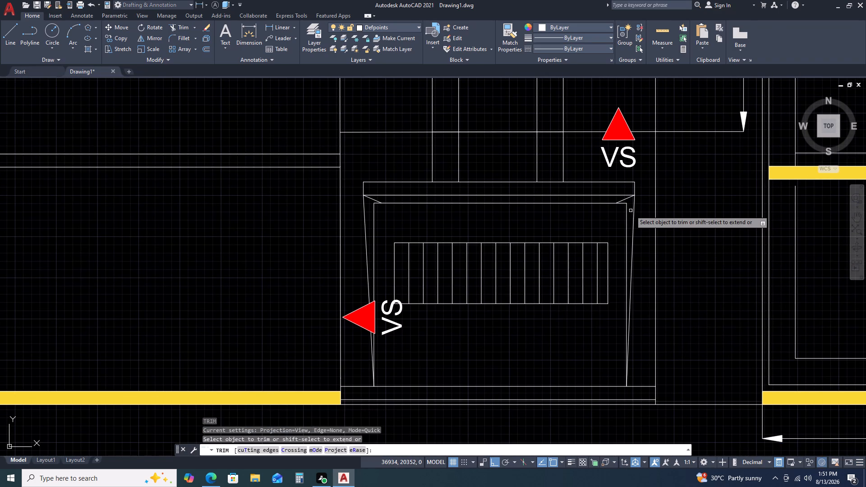
pyautogui.click(631, 211)
pyautogui.click(621, 233)
pyautogui.click(625, 204)
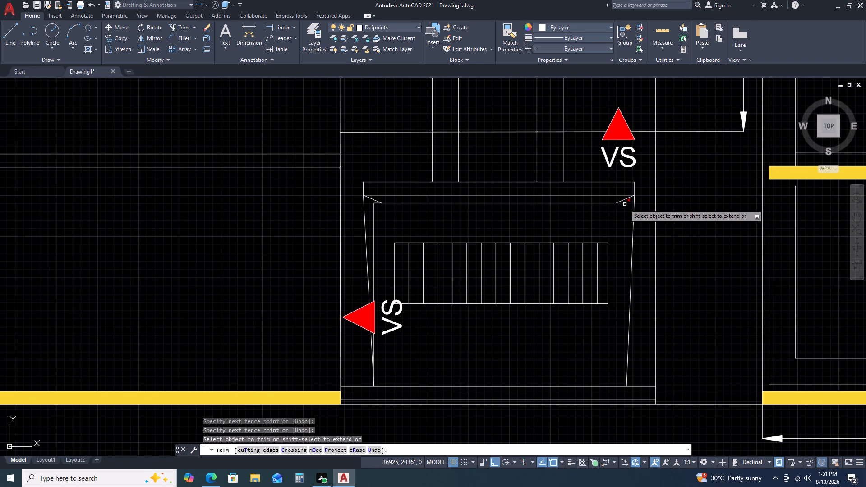
pyautogui.click(378, 225)
pyautogui.click(364, 213)
pyautogui.click(385, 351)
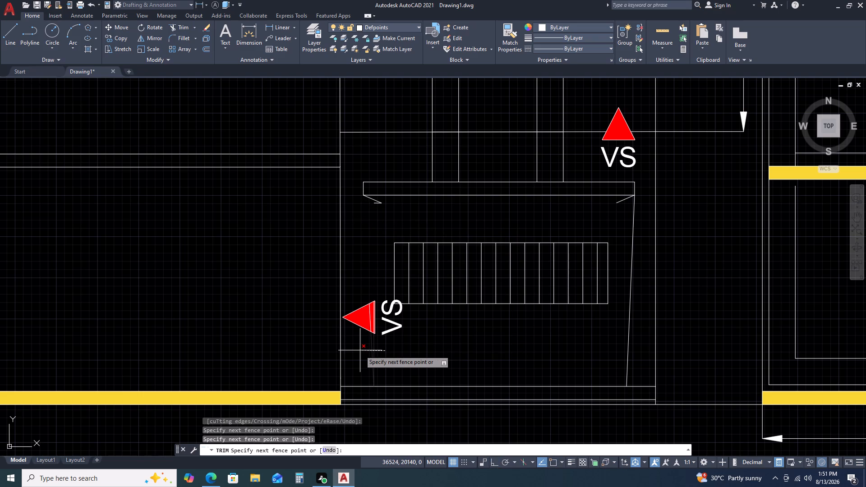
pyautogui.click(360, 350)
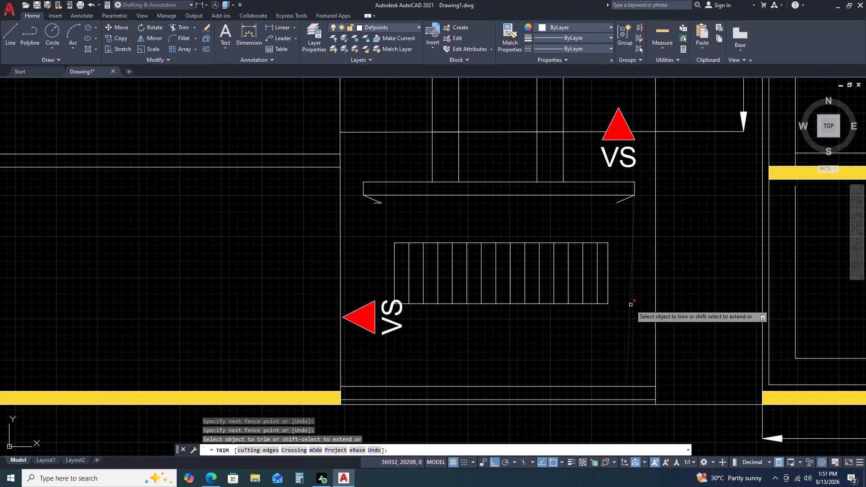
pyautogui.click(631, 305)
pyautogui.press('Escape')
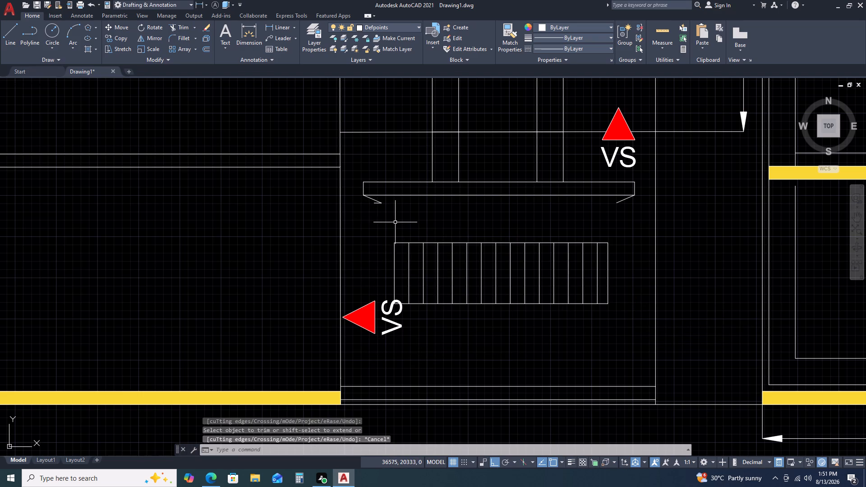
# Trim off the leftover horizontal stub at the lower end of the grille unit's upper-left diagonal.
pyautogui.write('TR')
pyautogui.press('space')
pyautogui.scroll(4, 373, 206)
pyautogui.doubleClick(388, 181)
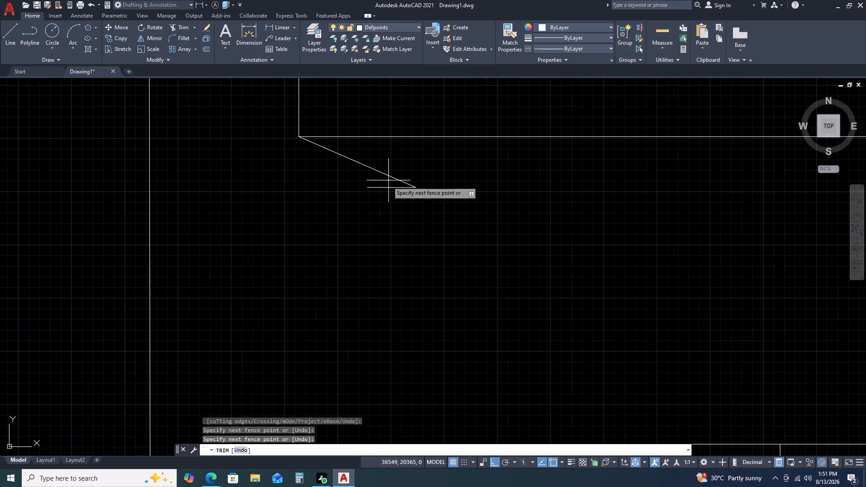
pyautogui.click(379, 203)
pyautogui.press('Escape')
pyautogui.scroll(-4, 375, 222)
# Draw a horizontal line joining the lower ends of the two corner diagonals below the top strip.
pyautogui.write('L')
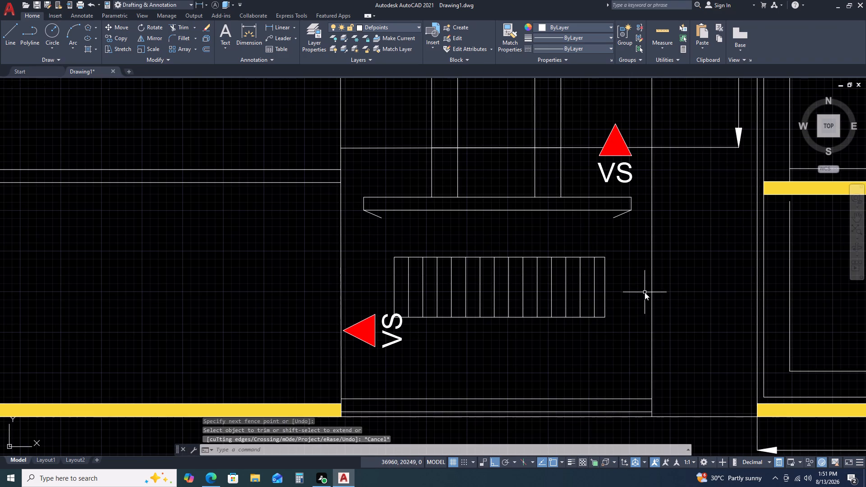
pyautogui.press('space')
pyautogui.click(382, 220)
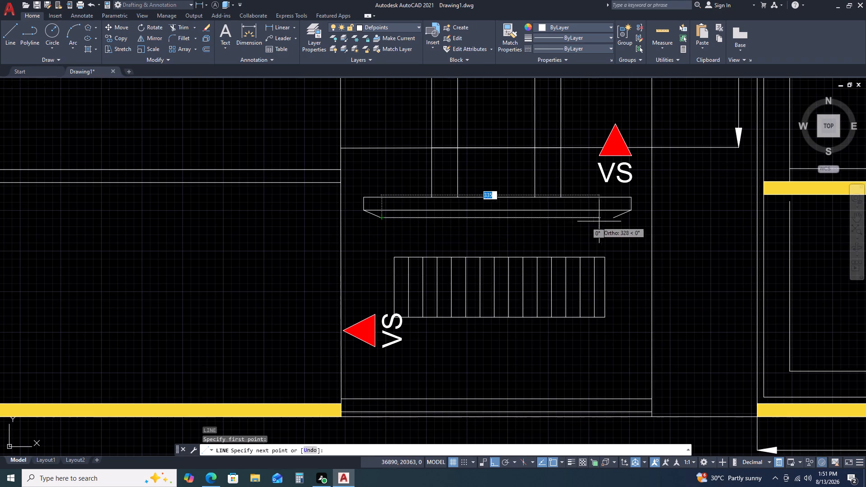
pyautogui.click(617, 218)
pyautogui.press('space')
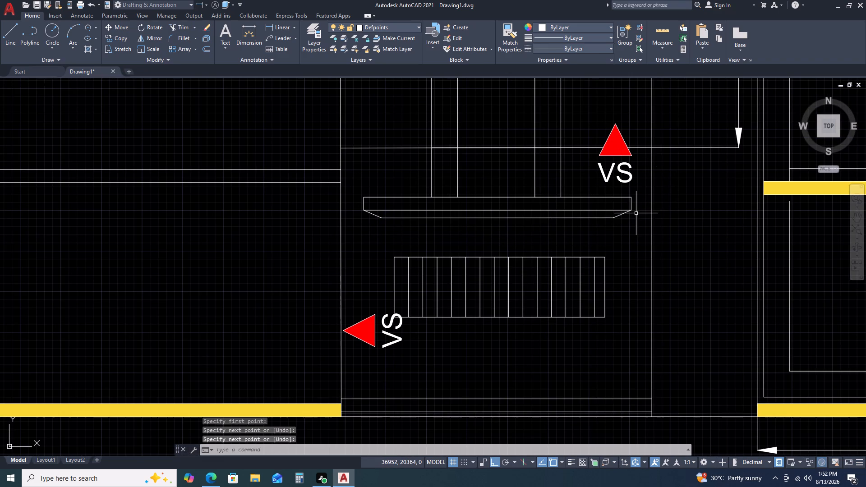
# Draw vertical lines from the lower ends of both corner diagonals down to the top line of the base strip.
pyautogui.press('space')
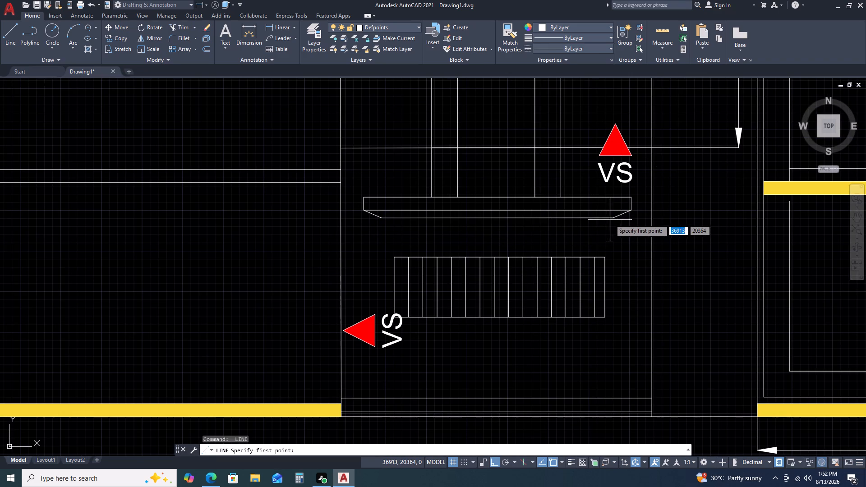
pyautogui.click(612, 218)
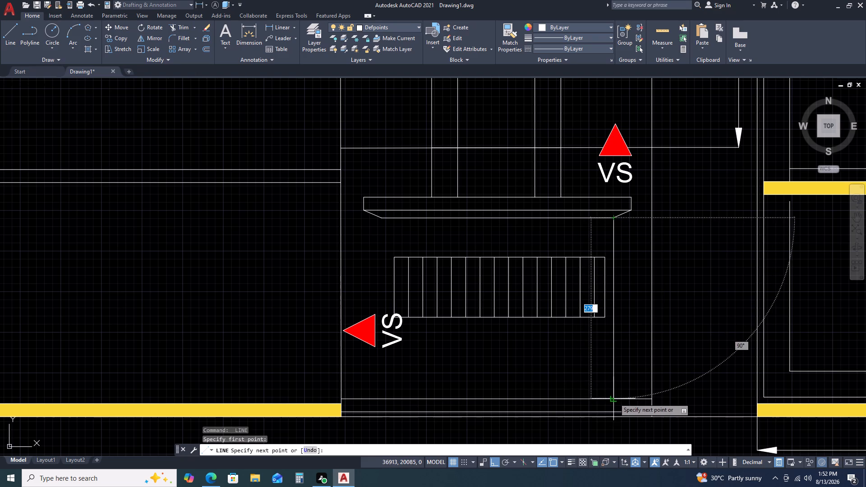
pyautogui.click(614, 398)
pyautogui.press('space')
pyautogui.press('space')
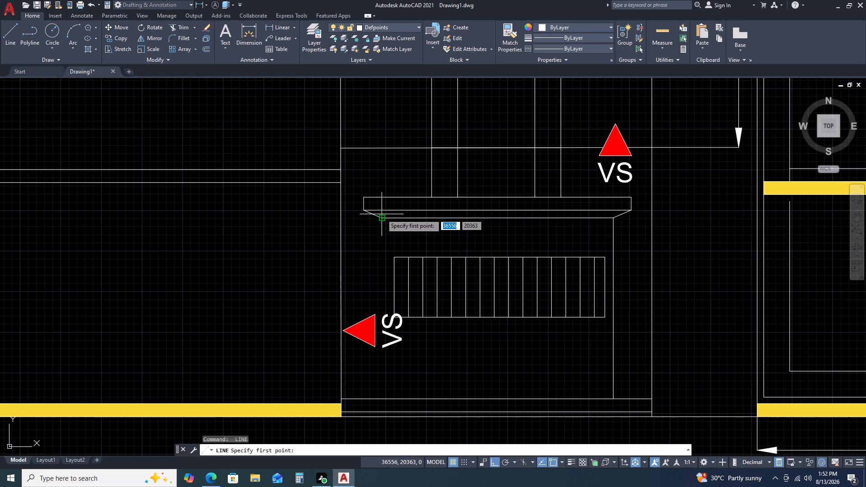
pyautogui.click(382, 218)
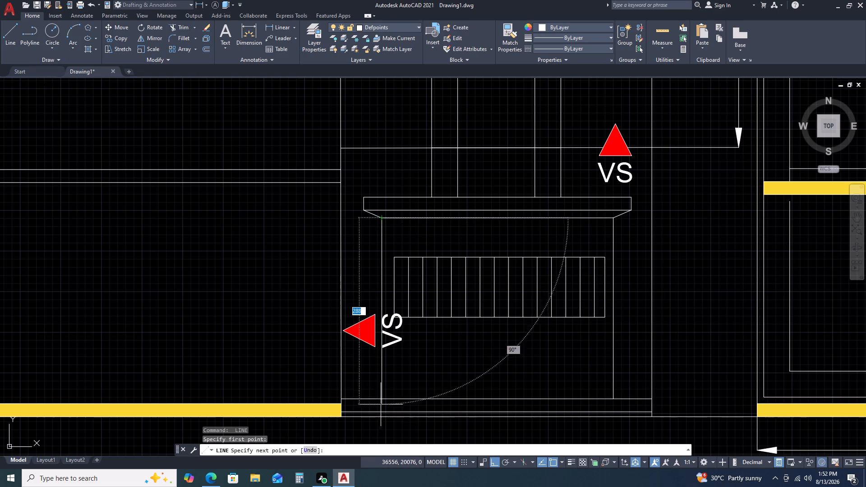
pyautogui.click(381, 400)
pyautogui.press('Escape')
# Draw slanted side lines from the top strip's lower outer corners to the feet of the inner vertical lines.
pyautogui.press('space')
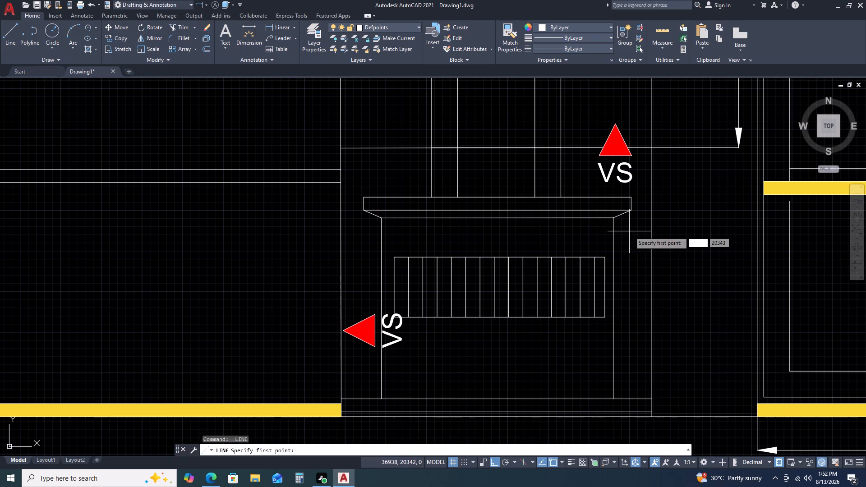
pyautogui.click(633, 209)
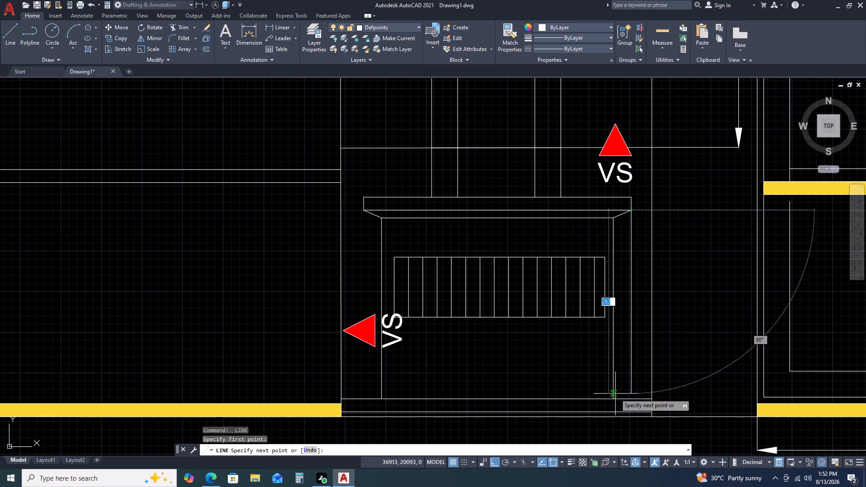
pyautogui.click(613, 400)
pyautogui.press('space')
pyautogui.press('space')
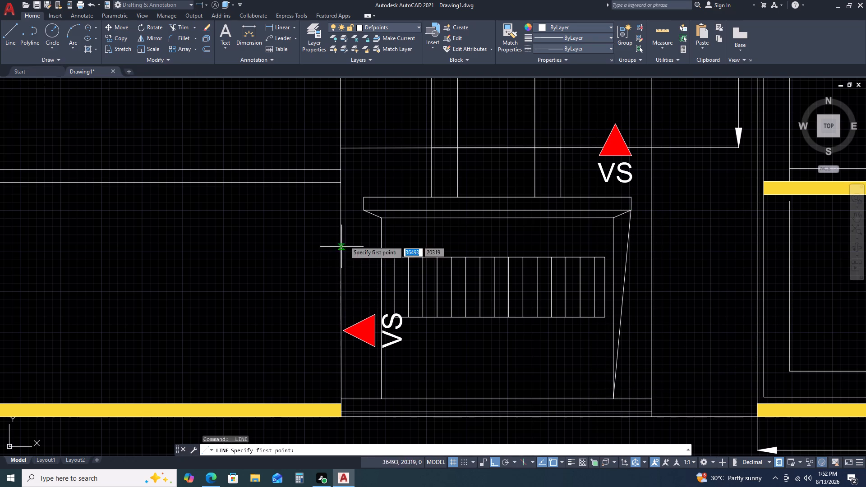
pyautogui.click(362, 211)
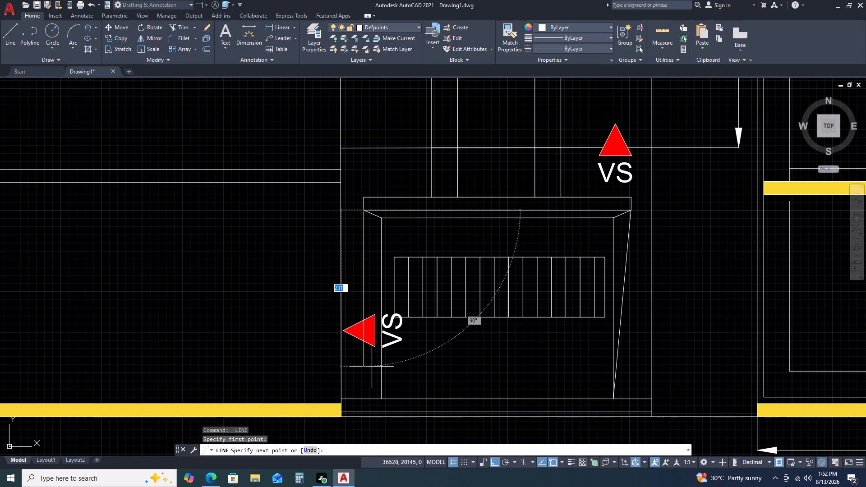
pyautogui.click(382, 400)
pyautogui.press('Escape')
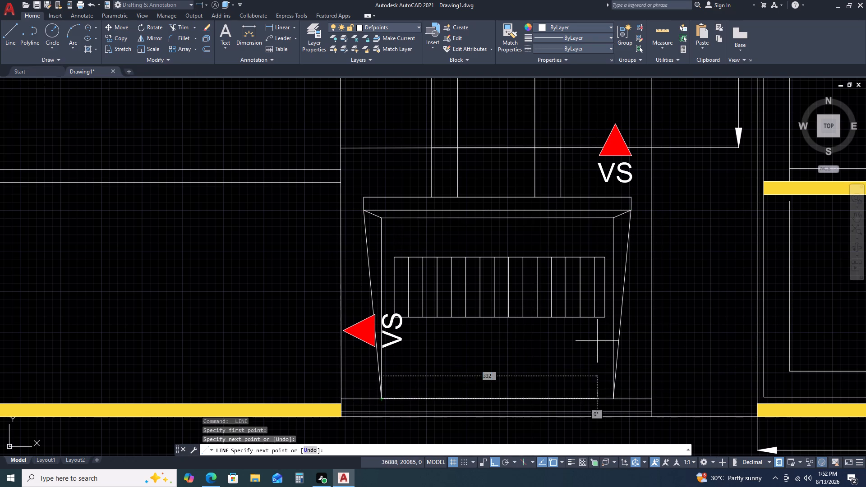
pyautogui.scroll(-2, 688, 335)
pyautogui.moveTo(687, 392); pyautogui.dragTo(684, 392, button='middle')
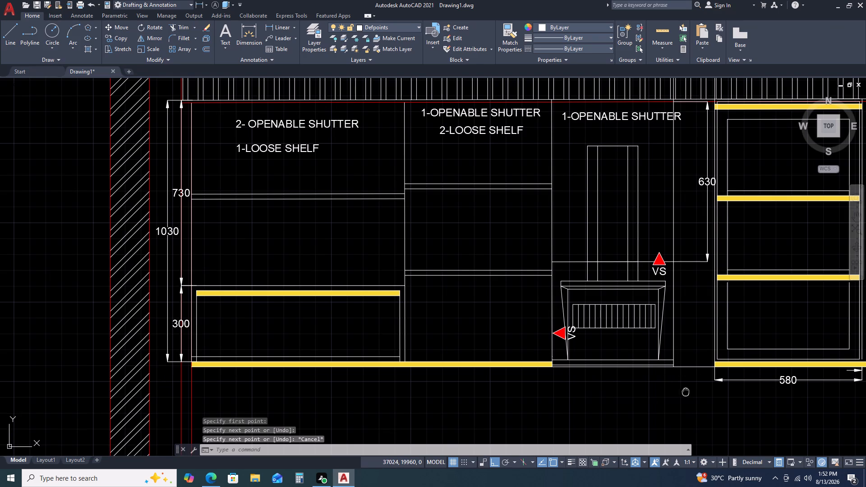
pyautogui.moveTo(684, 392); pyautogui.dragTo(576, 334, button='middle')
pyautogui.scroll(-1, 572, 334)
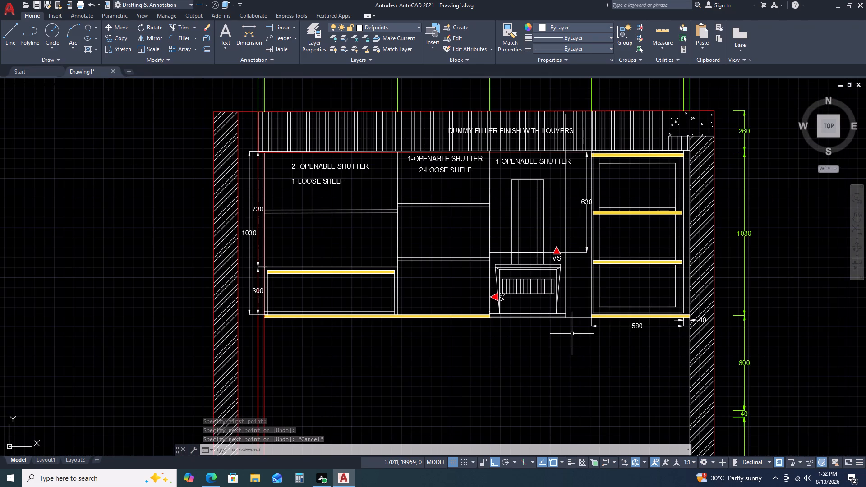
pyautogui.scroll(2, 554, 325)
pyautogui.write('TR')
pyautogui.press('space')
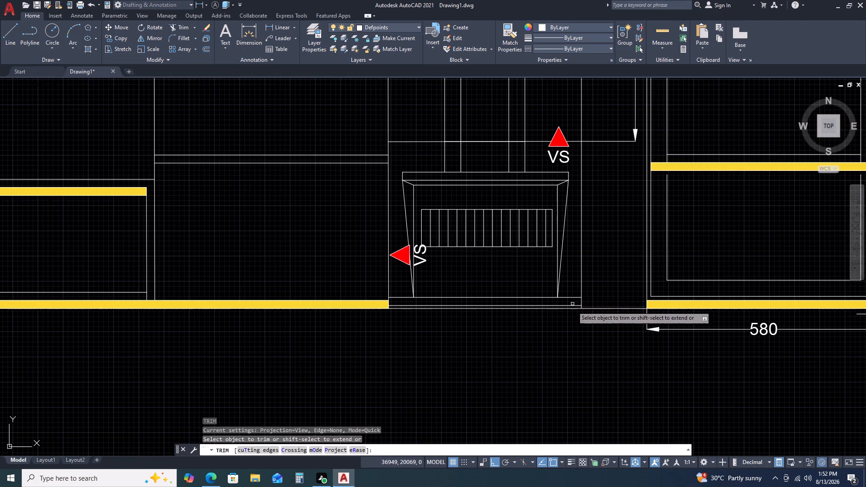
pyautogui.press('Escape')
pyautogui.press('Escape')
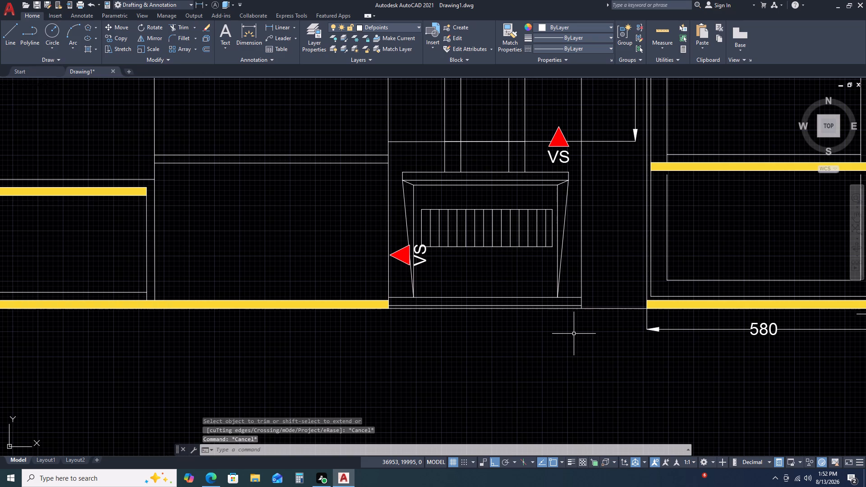
# Extend the grille unit's inner vertical lines and left slanted side line down into the base strip.
pyautogui.write('EX')
pyautogui.press('space')
pyautogui.click(558, 262)
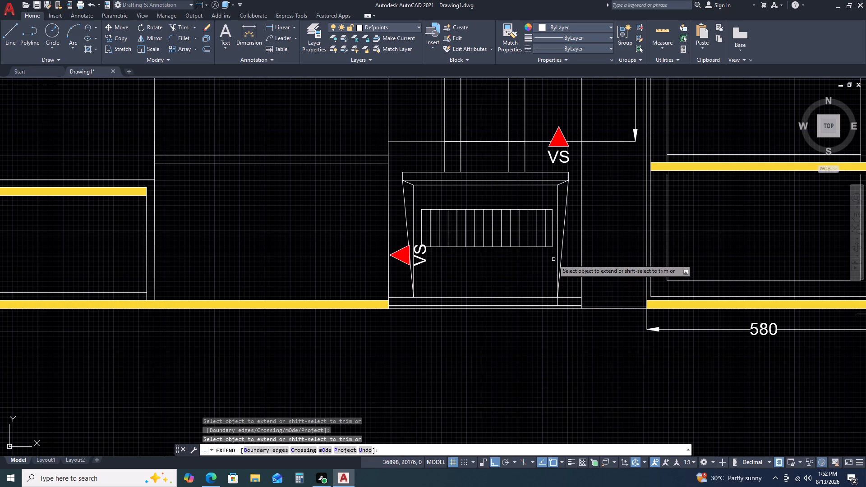
pyautogui.click(558, 258)
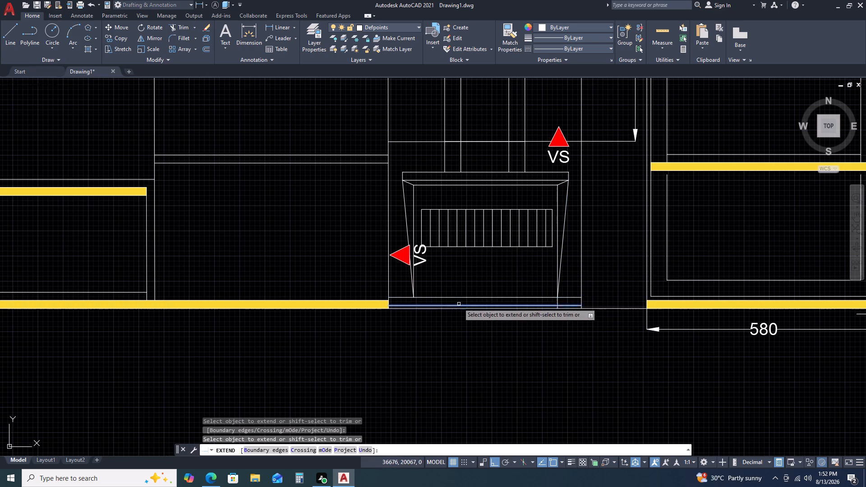
pyautogui.moveTo(431, 280); pyautogui.dragTo(425, 280)
pyautogui.click(409, 287)
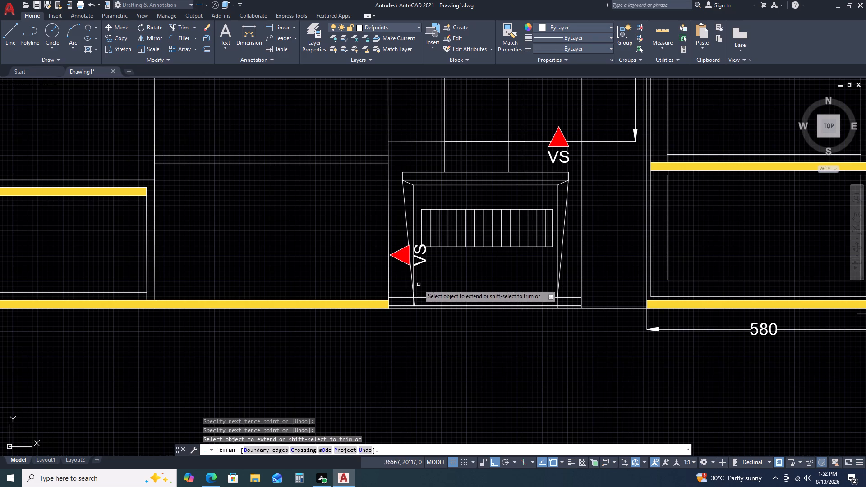
pyautogui.scroll(3, 412, 308)
pyautogui.press('Escape')
pyautogui.scroll(2, 413, 293)
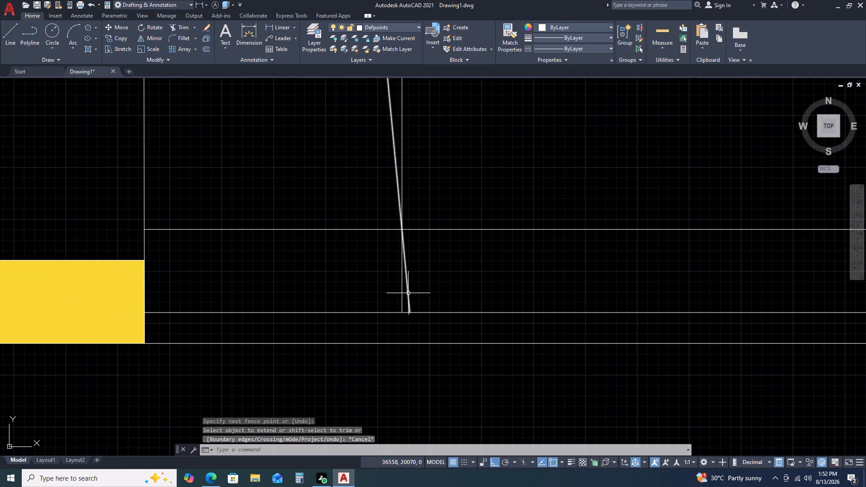
# Stretch the lower end of the left inner vertical line to the base strip's bottom line.
pyautogui.click(406, 294)
pyautogui.click(396, 301)
pyautogui.click(399, 313)
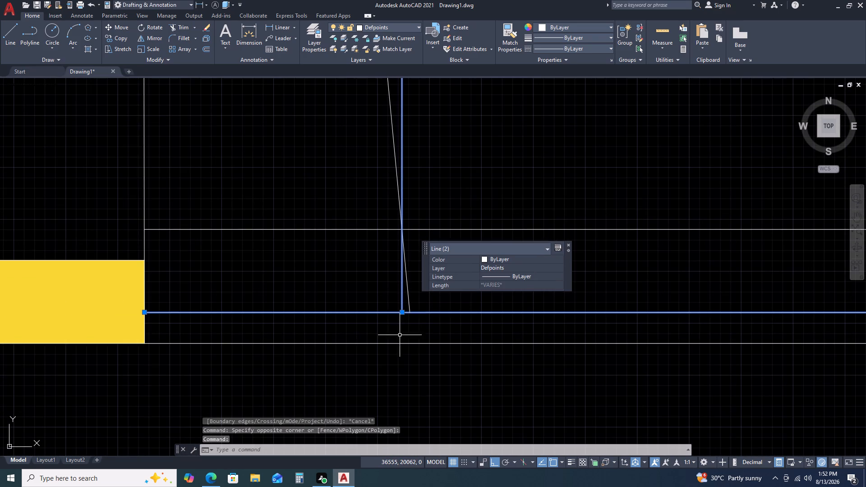
pyautogui.press('Escape')
pyautogui.click(401, 309)
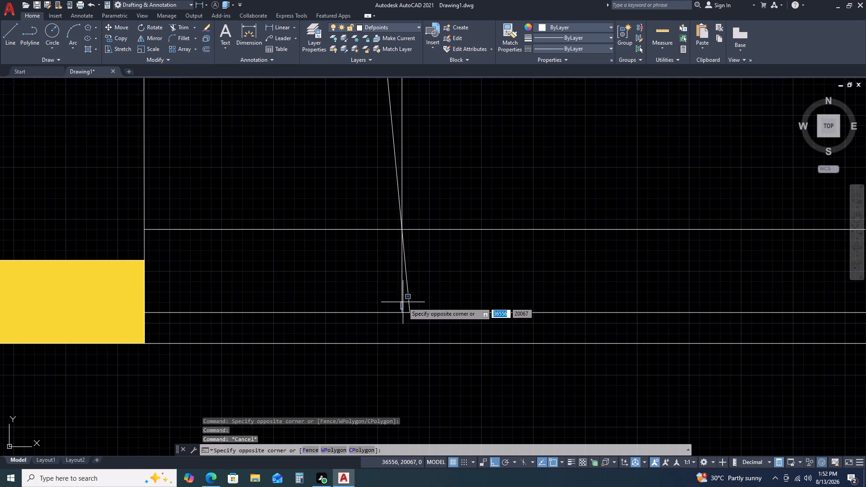
pyautogui.doubleClick(403, 302)
pyautogui.click(401, 303)
pyautogui.click(401, 296)
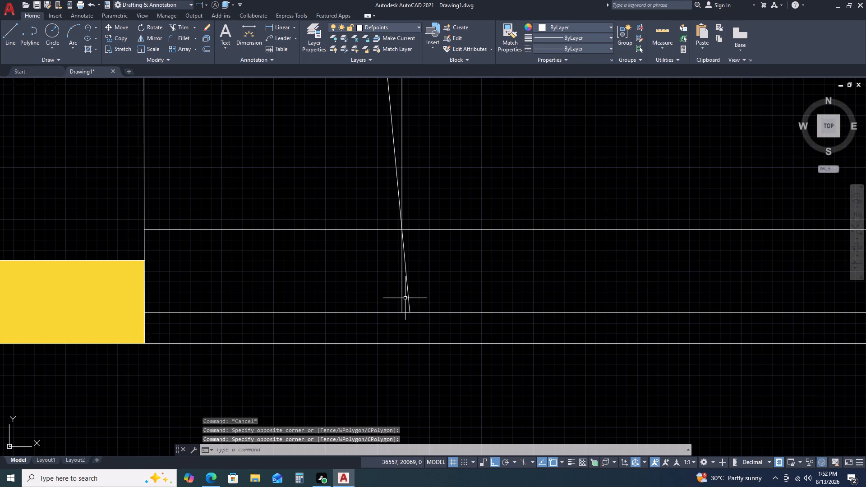
pyautogui.click(405, 299)
pyautogui.click(395, 299)
pyautogui.click(402, 313)
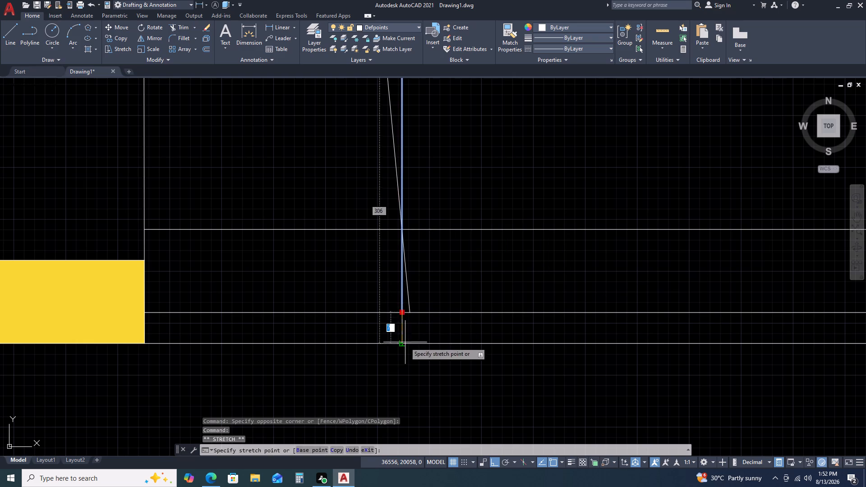
pyautogui.click(405, 343)
pyautogui.scroll(-2, 370, 324)
pyautogui.press('Escape')
# Trim the left slanted side line where it overshoots below the base strip's top line.
pyautogui.moveTo(493, 335); pyautogui.dragTo(403, 332, button='middle')
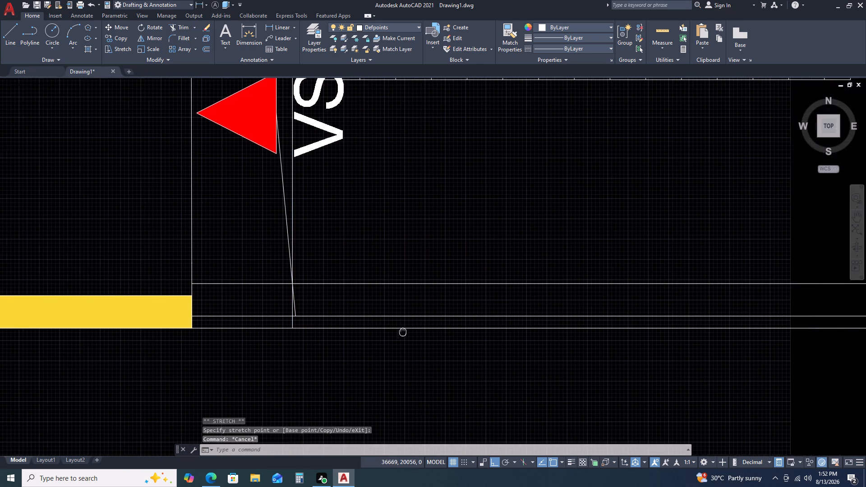
pyautogui.scroll(-2, 597, 312)
pyautogui.scroll(2, 726, 310)
pyautogui.scroll(2, 647, 333)
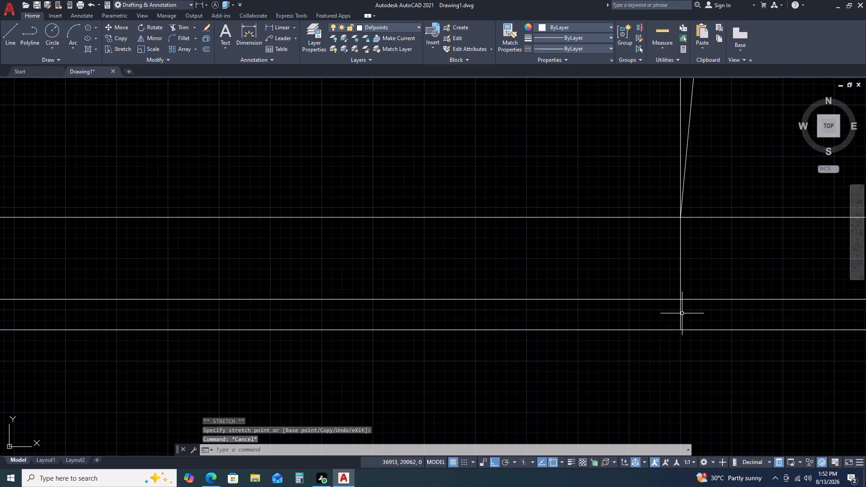
pyautogui.scroll(-2, 682, 313)
pyautogui.press('Escape')
pyautogui.press('t')
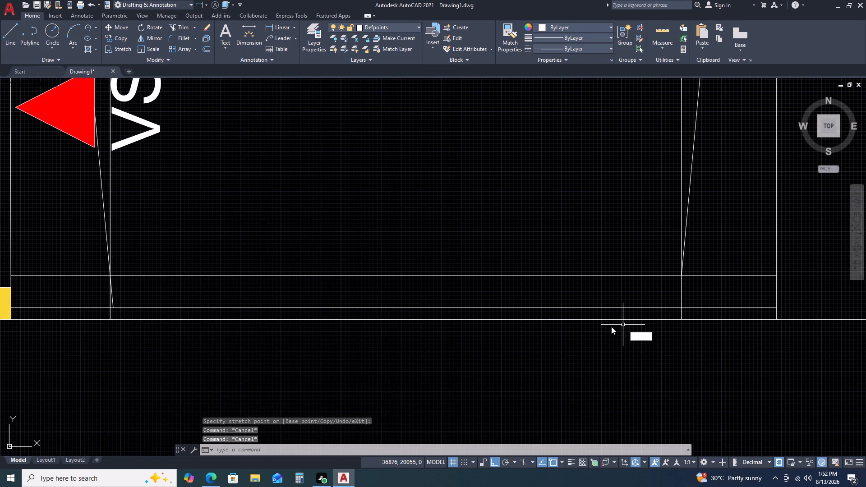
pyautogui.press('r')
pyautogui.press('space')
pyautogui.scroll(2, 126, 301)
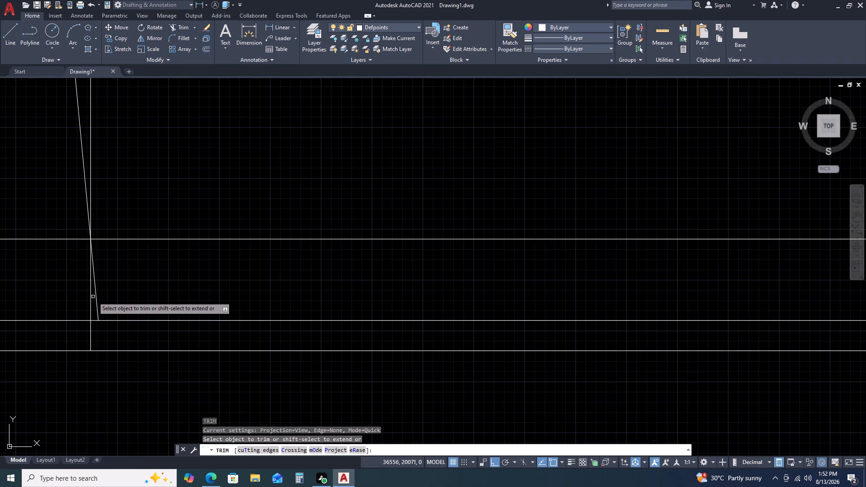
pyautogui.click(97, 294)
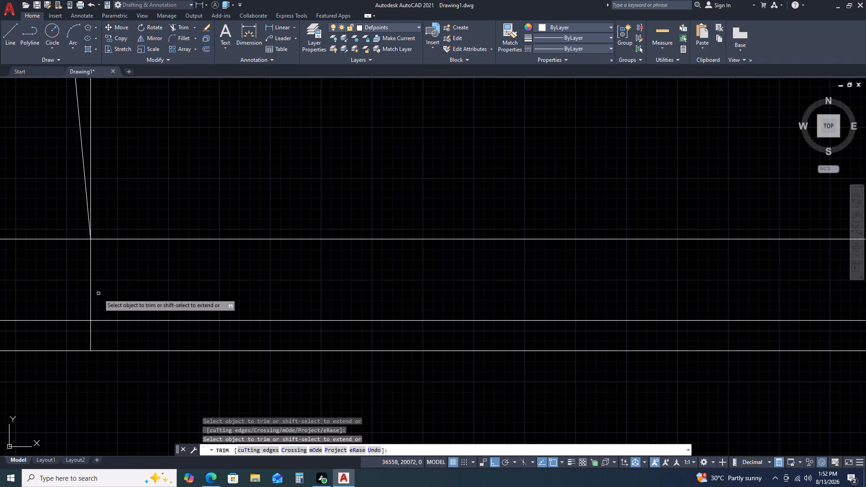
# Trim the base strip's horizontal lines that project beyond the inner vertical lines on both sides.
pyautogui.scroll(-3, 111, 290)
pyautogui.click(503, 269)
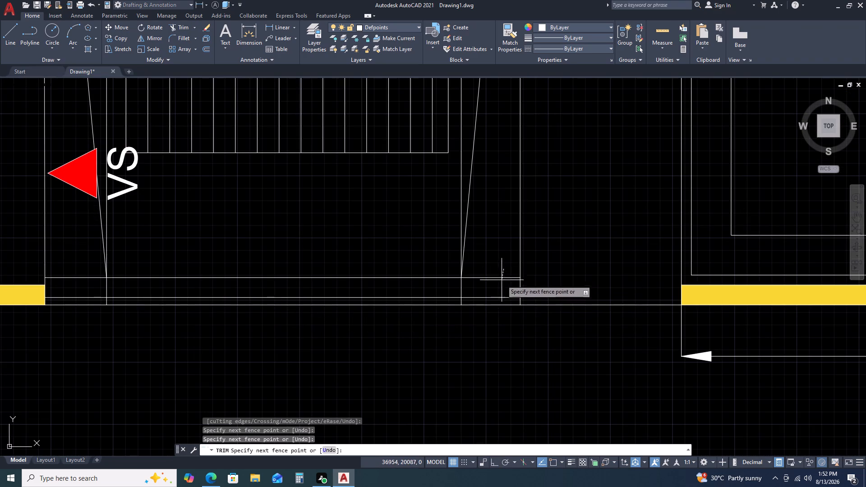
pyautogui.click(497, 319)
pyautogui.scroll(-3, 474, 343)
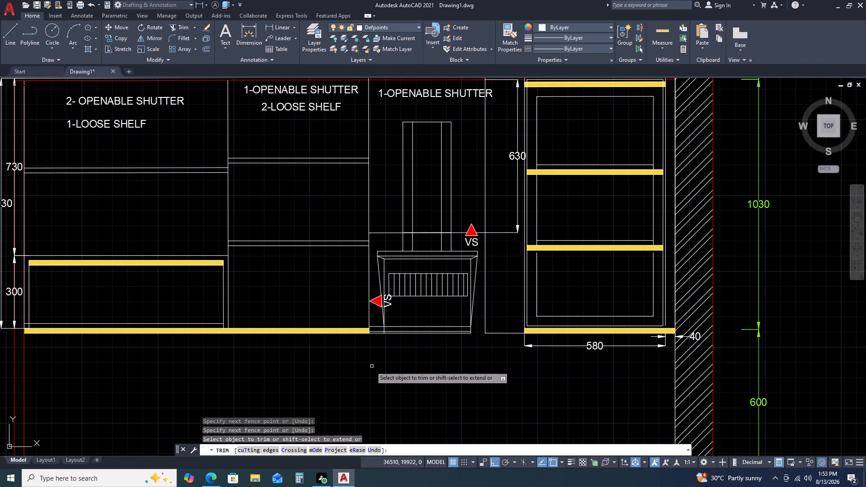
pyautogui.scroll(2, 380, 337)
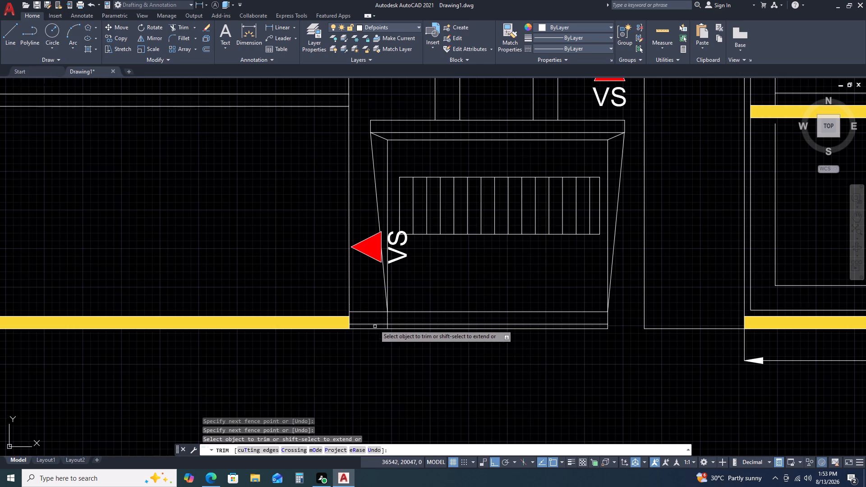
pyautogui.click(371, 291)
pyautogui.click(368, 340)
pyautogui.scroll(-3, 366, 353)
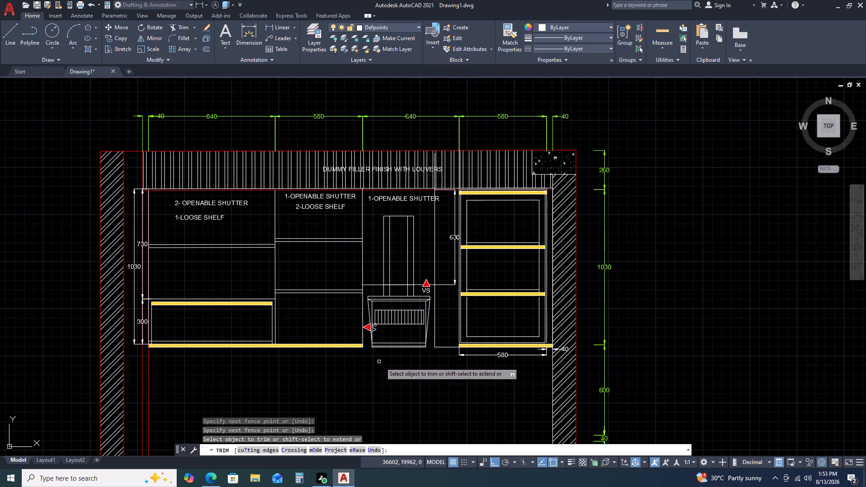
pyautogui.press('Escape')
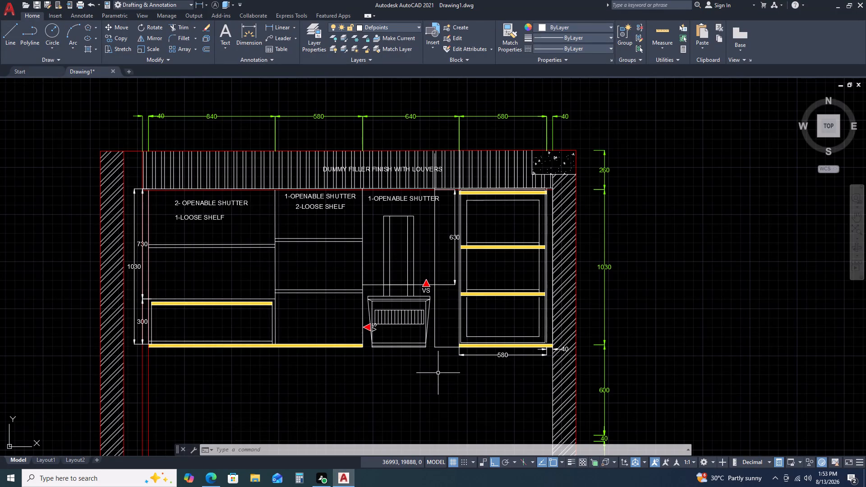
# Erase the long vertical line between the grille unit and the right-hand shelf cabinet.
pyautogui.click(446, 258)
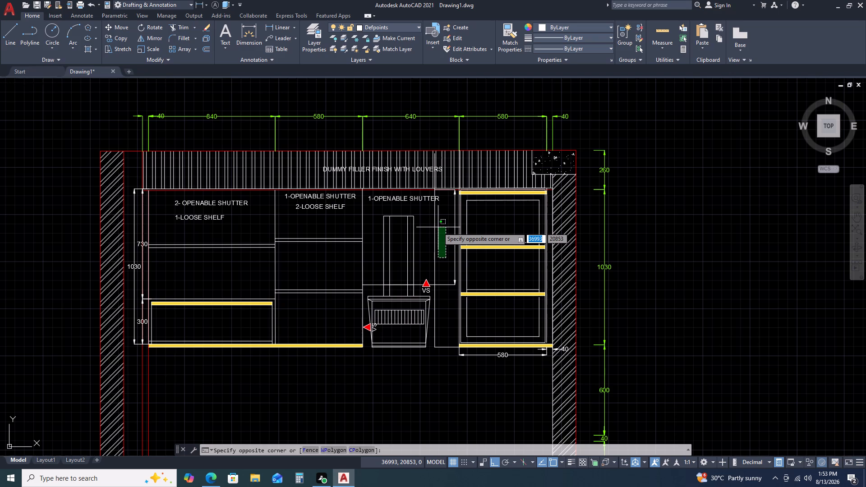
pyautogui.click(421, 246)
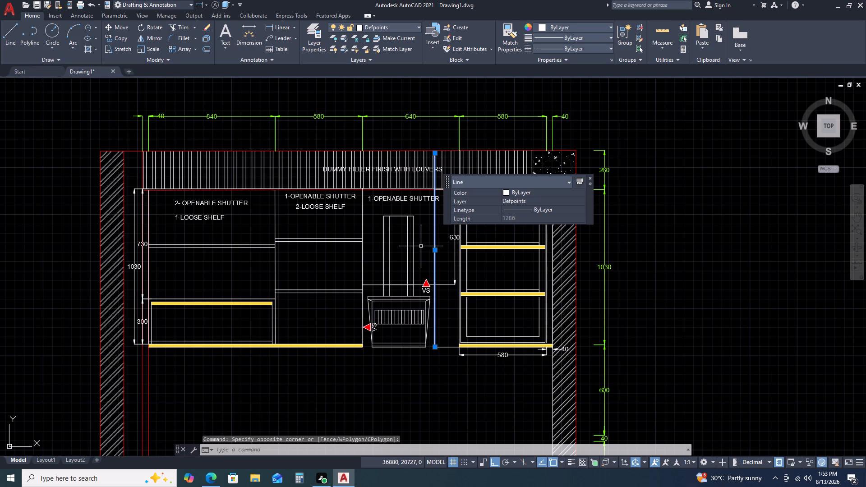
pyautogui.press('Delete')
pyautogui.press('Delete')
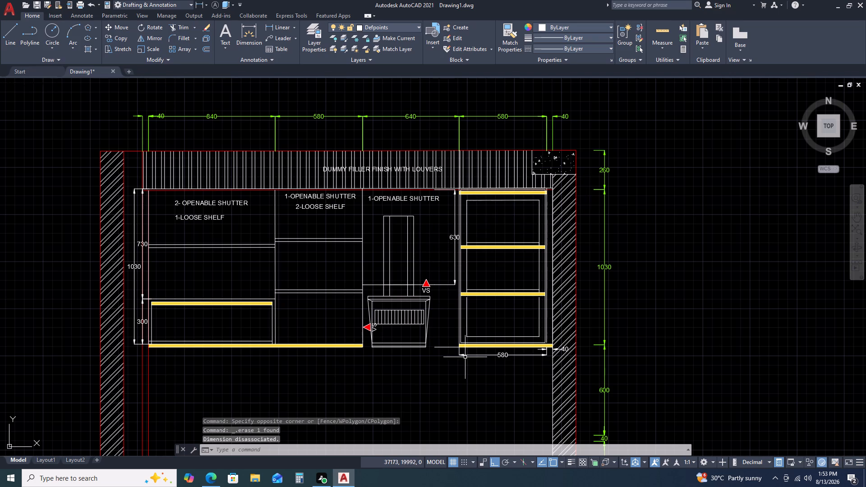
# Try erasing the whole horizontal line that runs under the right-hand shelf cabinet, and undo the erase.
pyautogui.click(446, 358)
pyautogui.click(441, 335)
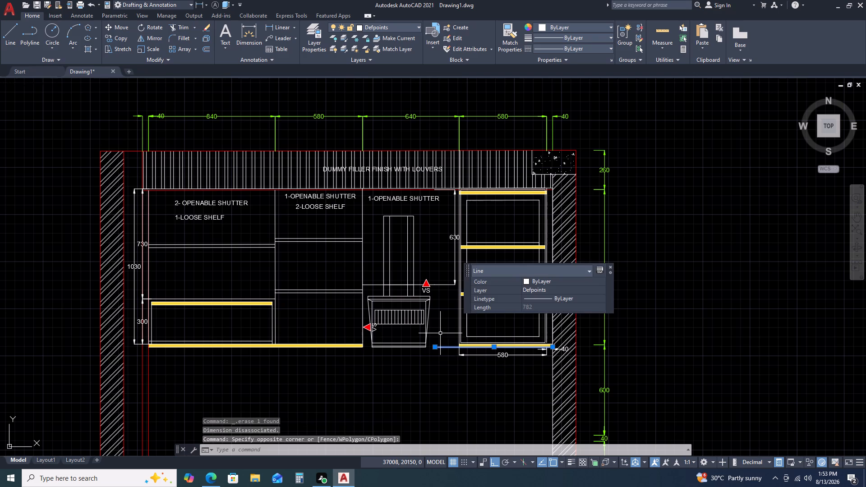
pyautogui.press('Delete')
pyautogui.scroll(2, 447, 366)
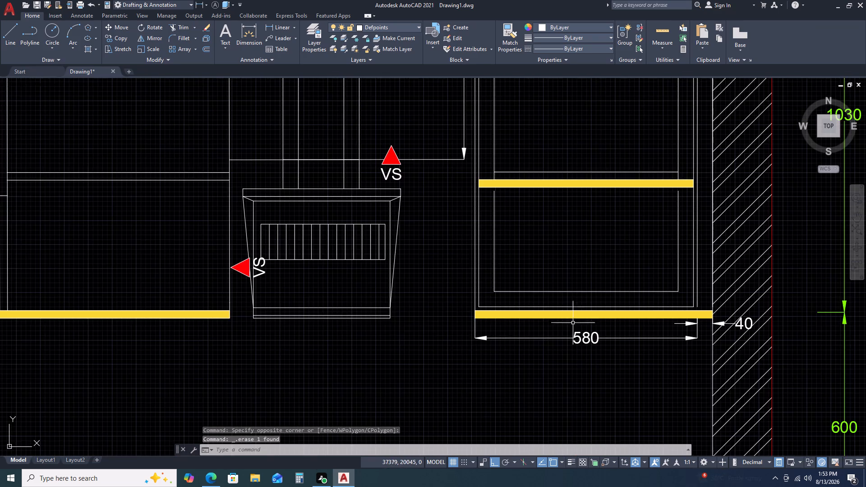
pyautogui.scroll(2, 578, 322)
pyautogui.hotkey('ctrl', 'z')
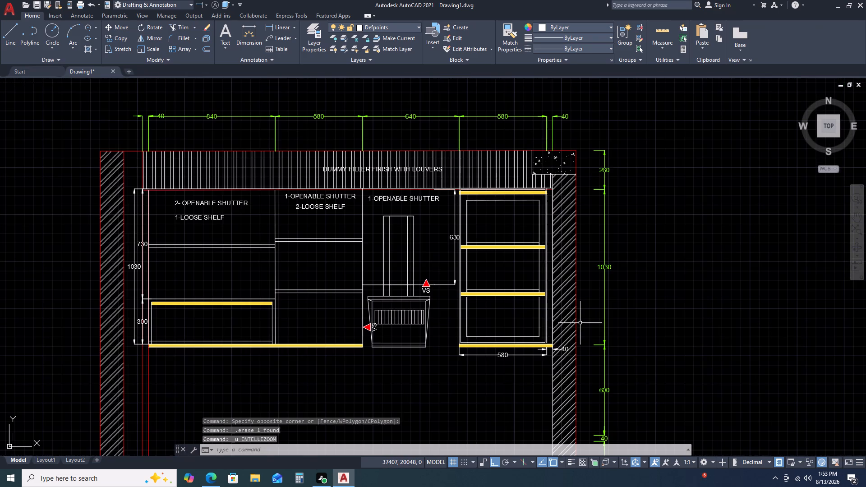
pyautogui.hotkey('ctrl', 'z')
# Trim off the horizontal stub projecting left of the right-hand shelf cabinet's base.
pyautogui.press('t')
pyautogui.press('r')
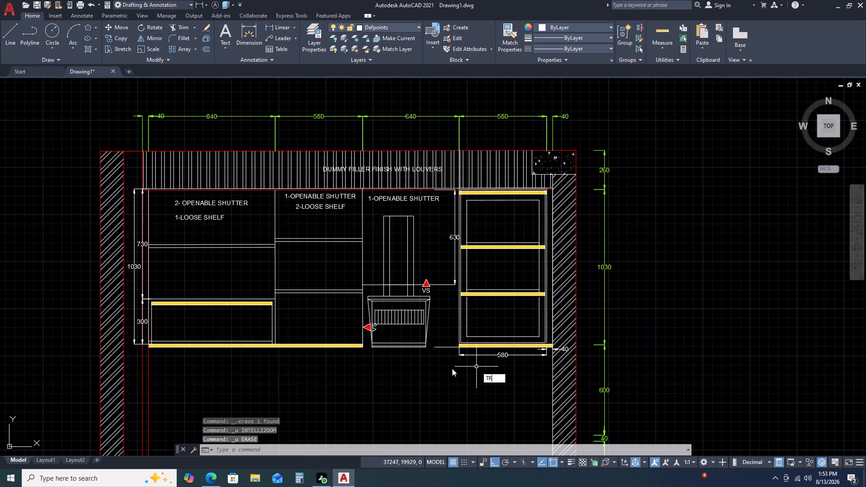
pyautogui.press('space')
pyautogui.click(451, 357)
pyautogui.click(444, 329)
pyautogui.press('Escape')
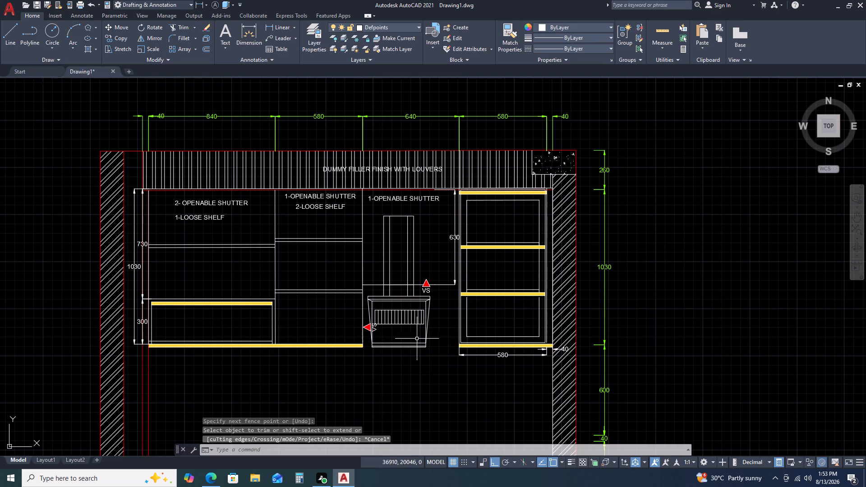
# Scale up the grille unit with its duct and VS markers from the top strip's upper-left corner, nearly filling the gap between the cabinets.
pyautogui.click(366, 206)
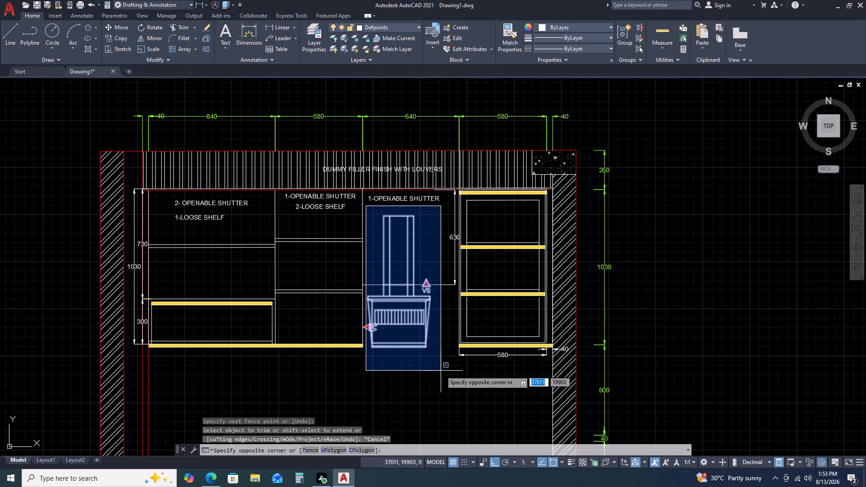
pyautogui.click(441, 371)
pyautogui.scroll(3, 365, 335)
pyautogui.moveTo(369, 322); pyautogui.dragTo(369, 317)
pyautogui.click(365, 279)
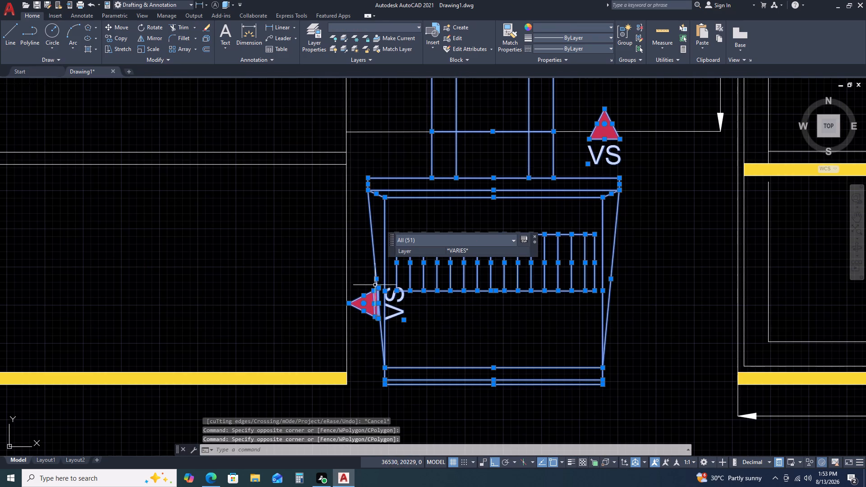
pyautogui.write('SC')
pyautogui.press('space')
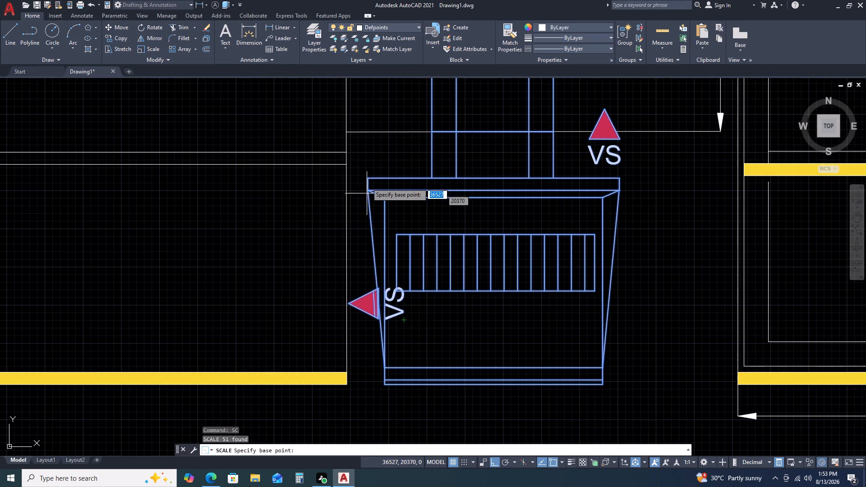
pyautogui.click(365, 179)
pyautogui.scroll(-1, 639, 215)
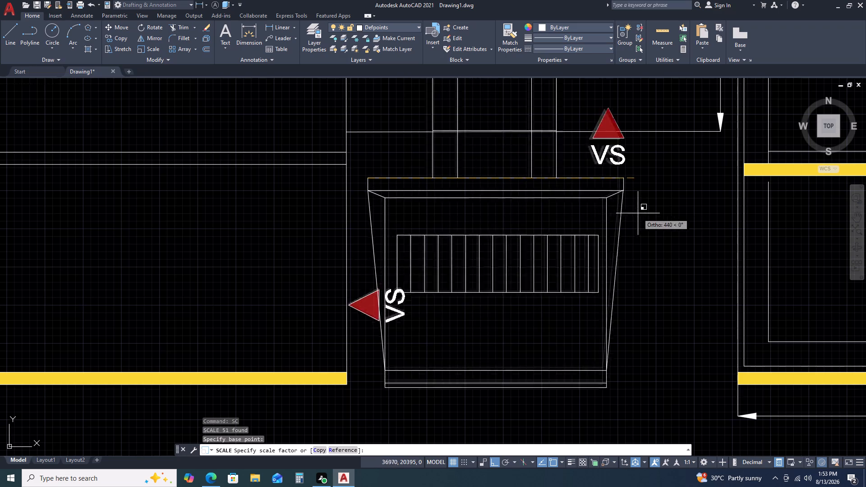
pyautogui.scroll(-2, 640, 215)
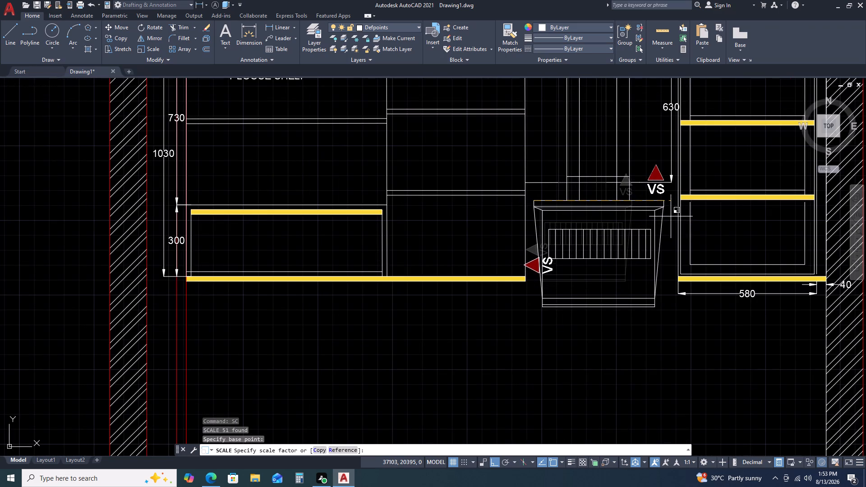
pyautogui.scroll(-1, 671, 216)
pyautogui.scroll(1, 669, 211)
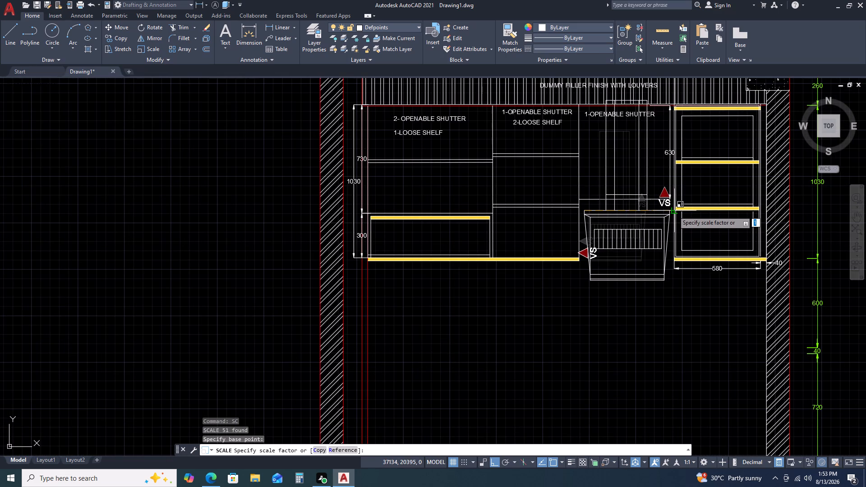
pyautogui.scroll(2, 670, 212)
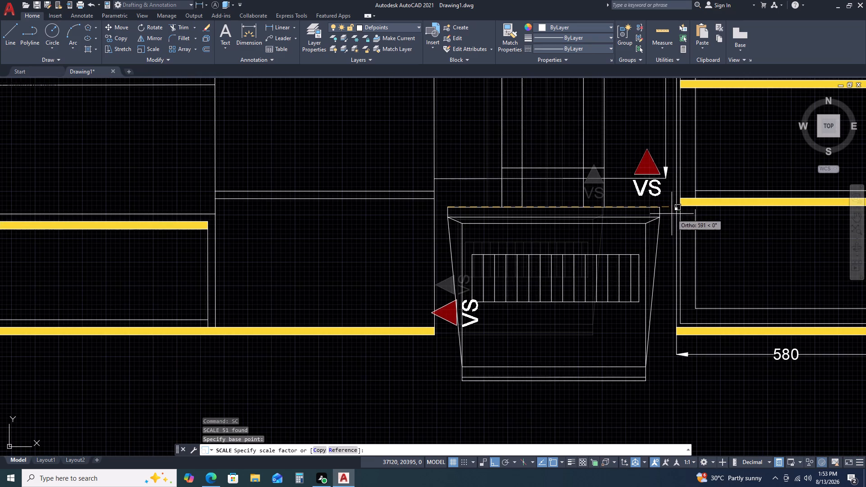
pyautogui.click(673, 213)
pyautogui.scroll(-2, 659, 223)
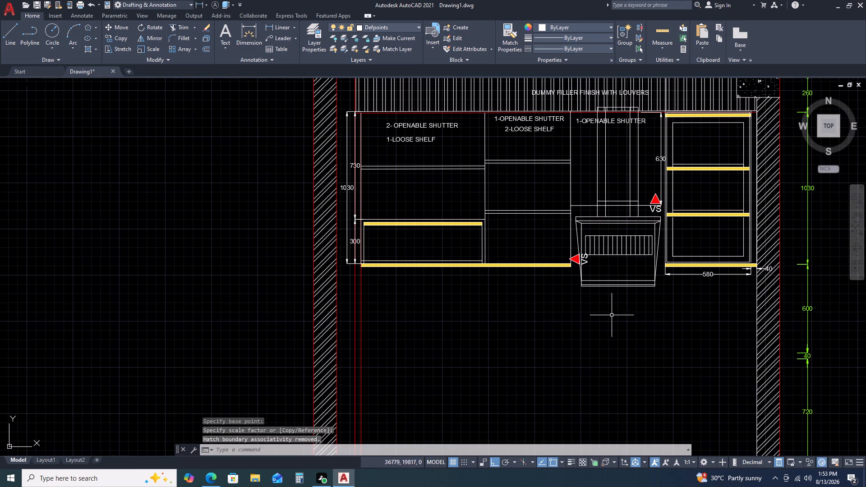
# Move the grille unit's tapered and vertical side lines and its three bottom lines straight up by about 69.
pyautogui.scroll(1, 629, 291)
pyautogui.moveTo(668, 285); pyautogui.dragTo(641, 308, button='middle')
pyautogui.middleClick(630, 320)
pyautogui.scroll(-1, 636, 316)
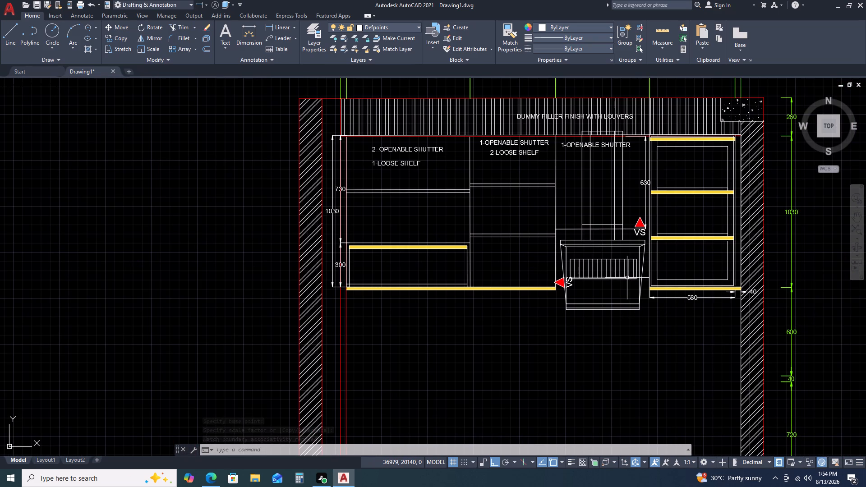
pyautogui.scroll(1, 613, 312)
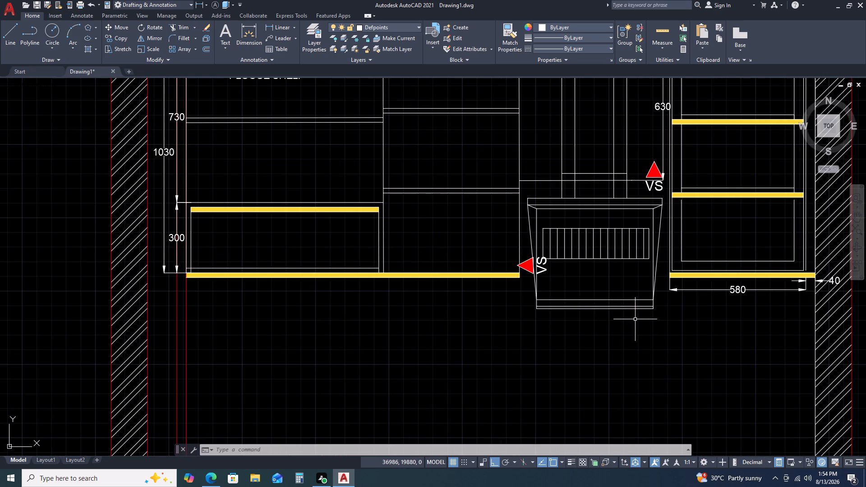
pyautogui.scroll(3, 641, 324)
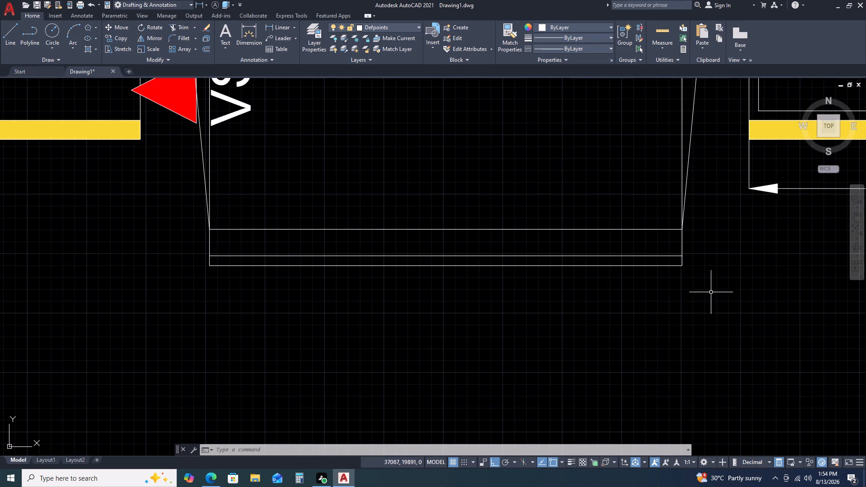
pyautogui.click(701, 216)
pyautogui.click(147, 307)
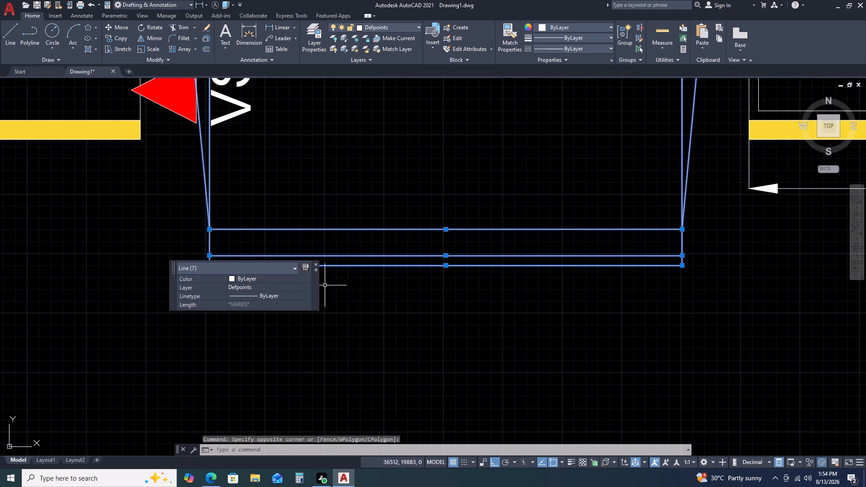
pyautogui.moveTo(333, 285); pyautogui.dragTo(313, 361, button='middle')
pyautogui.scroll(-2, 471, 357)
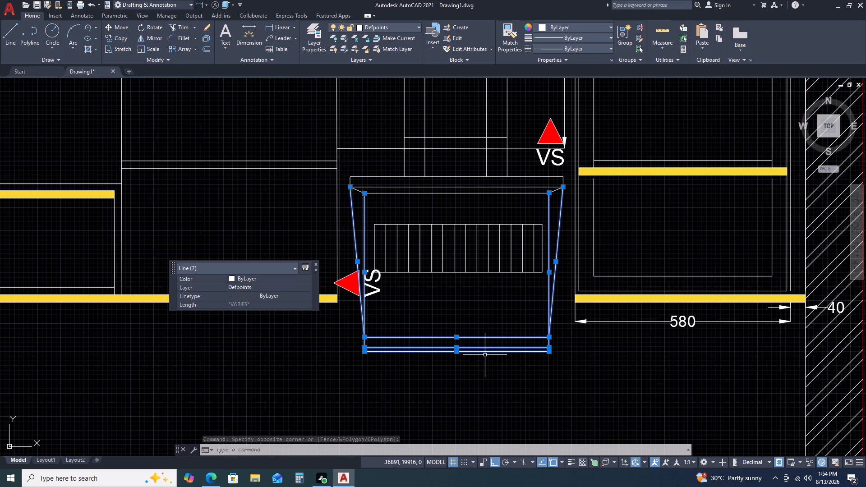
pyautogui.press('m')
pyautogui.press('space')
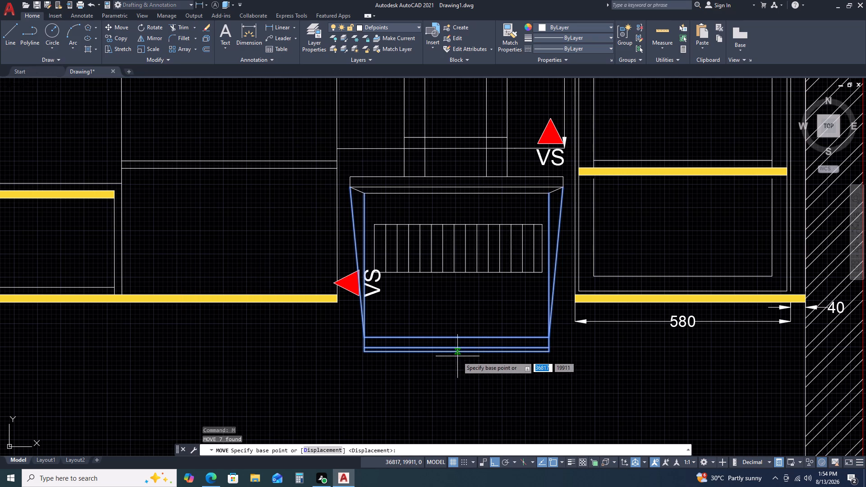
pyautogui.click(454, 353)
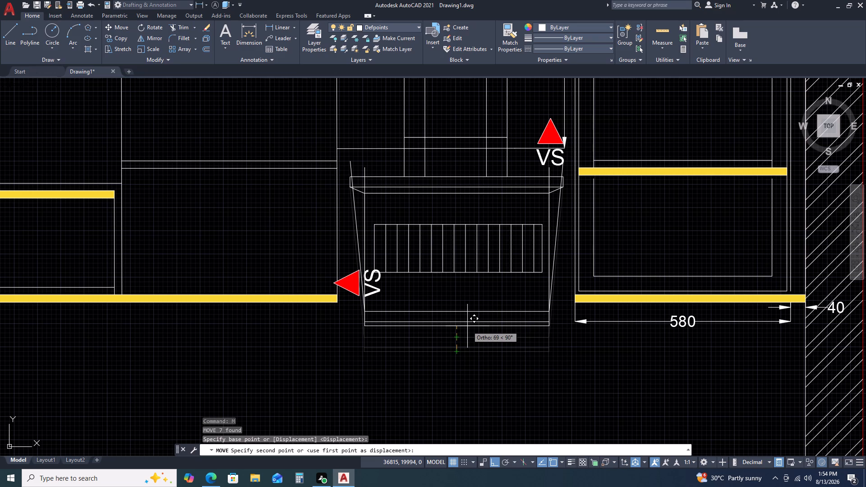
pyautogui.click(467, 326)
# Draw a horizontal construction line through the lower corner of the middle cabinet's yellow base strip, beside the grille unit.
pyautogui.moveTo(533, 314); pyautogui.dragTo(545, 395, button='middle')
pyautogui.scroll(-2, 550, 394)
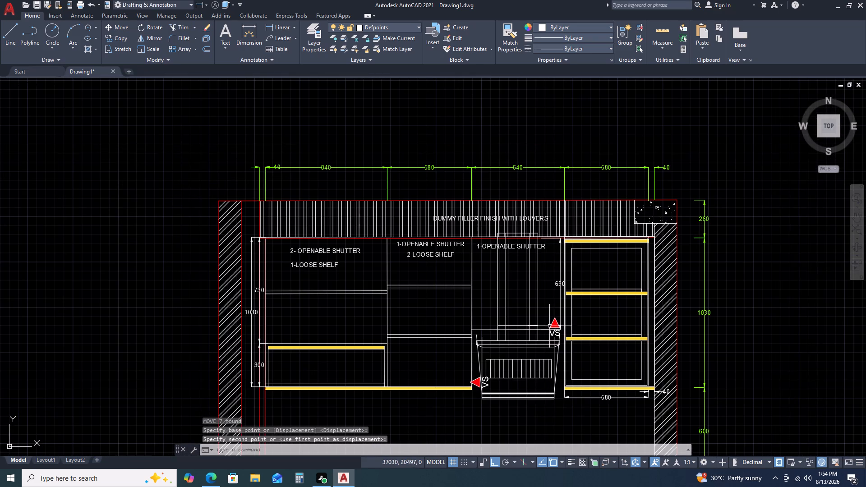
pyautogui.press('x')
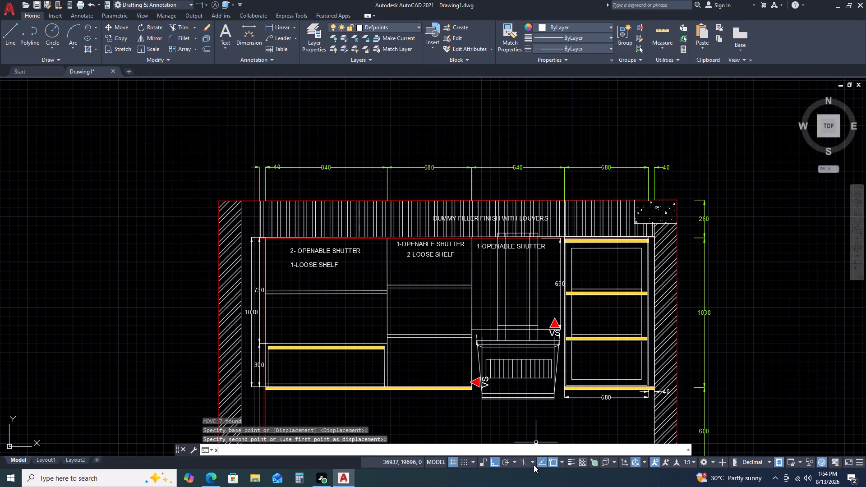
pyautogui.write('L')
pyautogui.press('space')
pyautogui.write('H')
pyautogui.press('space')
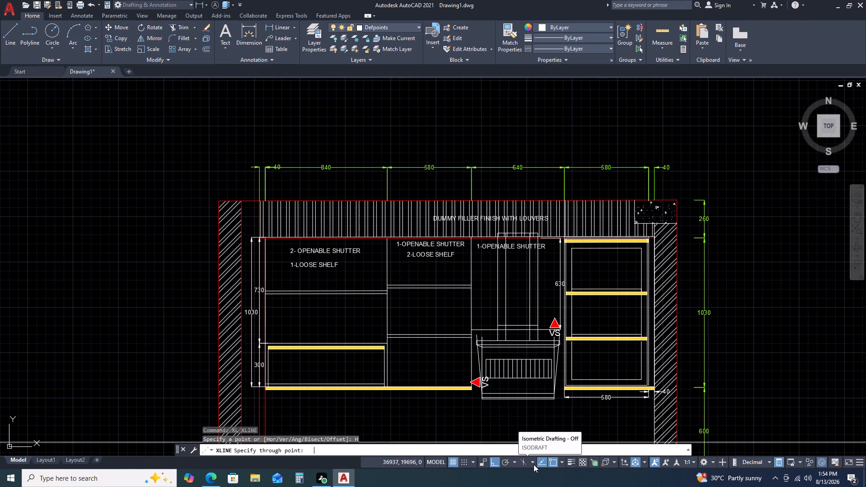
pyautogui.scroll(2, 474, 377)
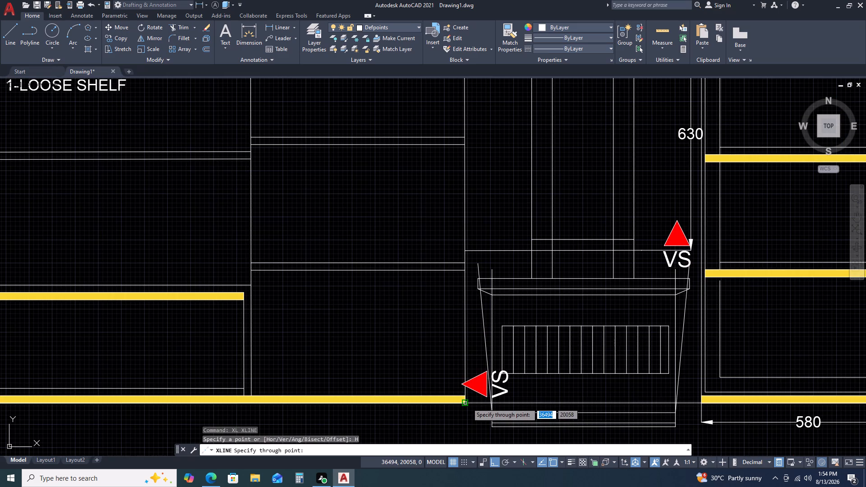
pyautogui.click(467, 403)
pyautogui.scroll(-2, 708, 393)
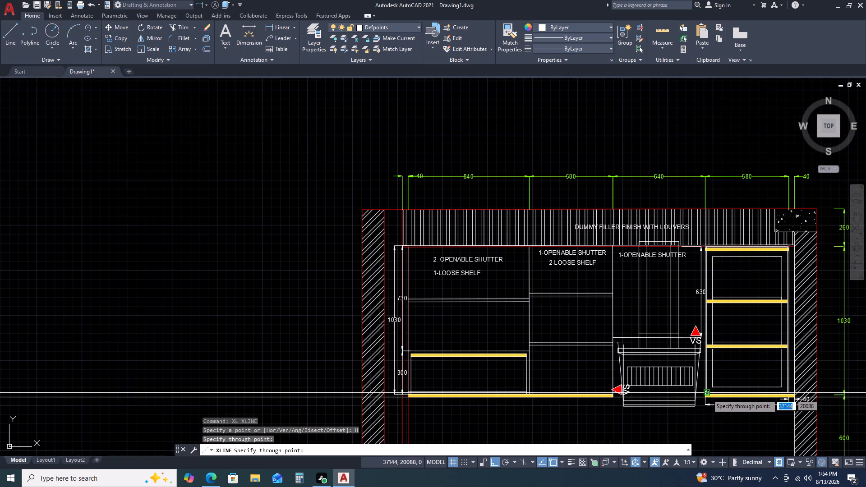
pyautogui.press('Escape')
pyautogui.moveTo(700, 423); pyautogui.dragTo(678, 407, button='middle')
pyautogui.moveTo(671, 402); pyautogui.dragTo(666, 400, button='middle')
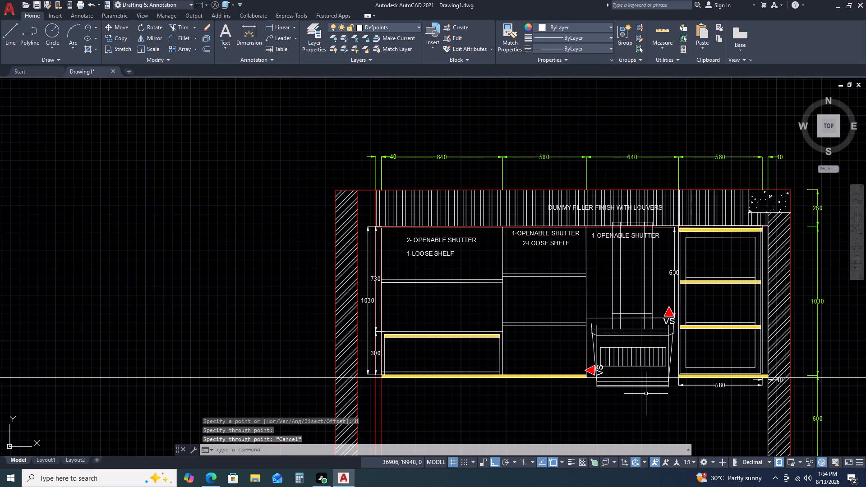
# Undo the recent edits back to the state before the grille unit was scaled up.
pyautogui.hotkey('ctrl', 'z')
pyautogui.hotkey('ctrl', 'z')
pyautogui.hotkey('ctrl', 'z')
pyautogui.hotkey('ctrl', 'z')
pyautogui.hotkey('ctrl', 'z')
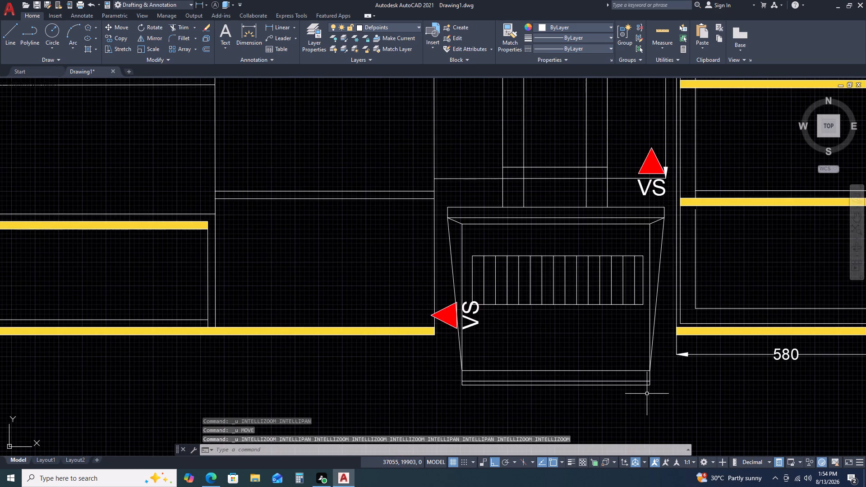
pyautogui.hotkey('ctrl', 'z')
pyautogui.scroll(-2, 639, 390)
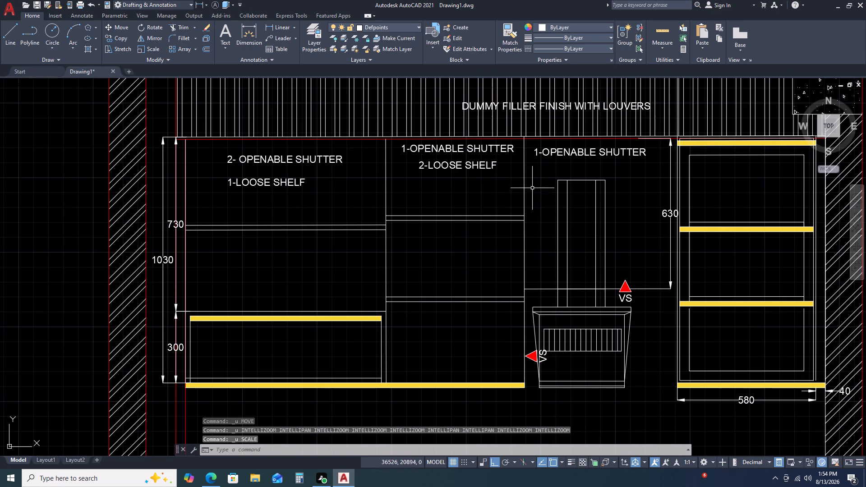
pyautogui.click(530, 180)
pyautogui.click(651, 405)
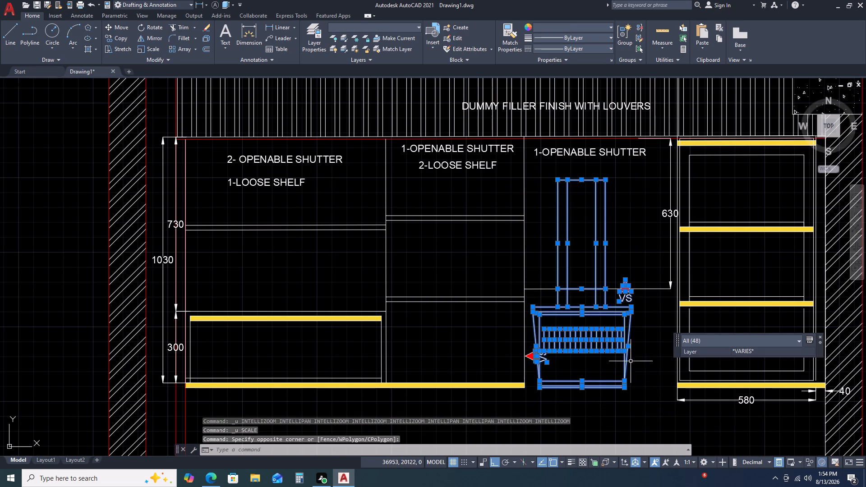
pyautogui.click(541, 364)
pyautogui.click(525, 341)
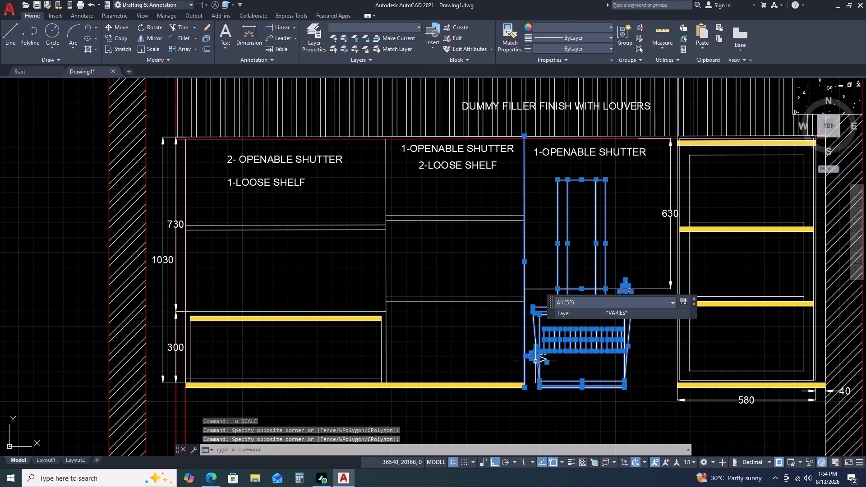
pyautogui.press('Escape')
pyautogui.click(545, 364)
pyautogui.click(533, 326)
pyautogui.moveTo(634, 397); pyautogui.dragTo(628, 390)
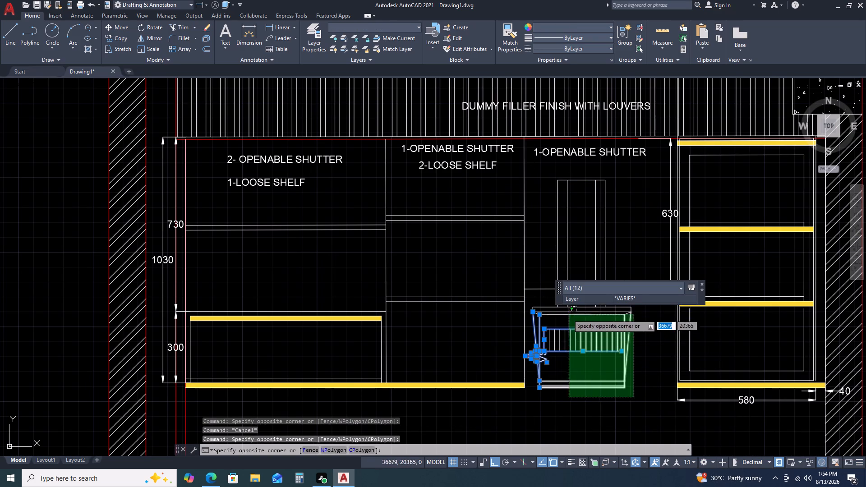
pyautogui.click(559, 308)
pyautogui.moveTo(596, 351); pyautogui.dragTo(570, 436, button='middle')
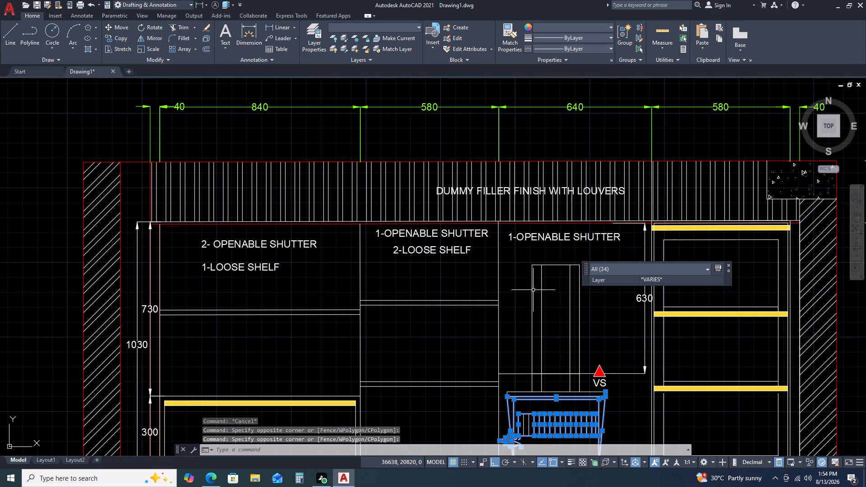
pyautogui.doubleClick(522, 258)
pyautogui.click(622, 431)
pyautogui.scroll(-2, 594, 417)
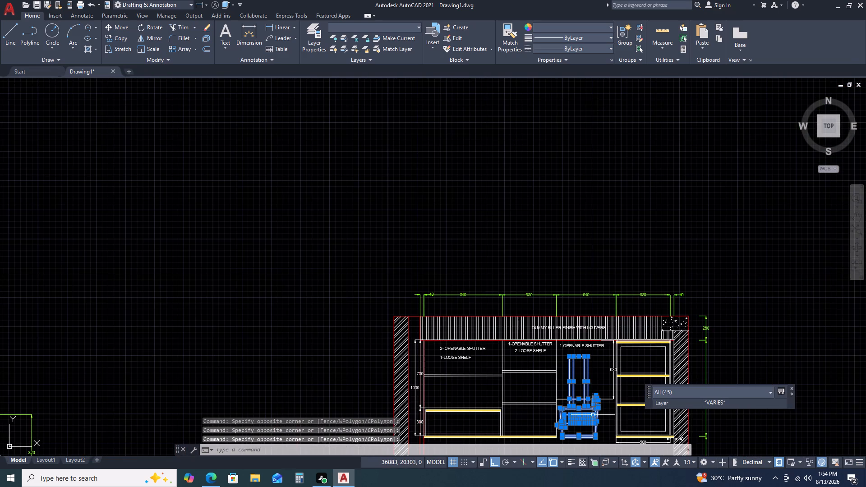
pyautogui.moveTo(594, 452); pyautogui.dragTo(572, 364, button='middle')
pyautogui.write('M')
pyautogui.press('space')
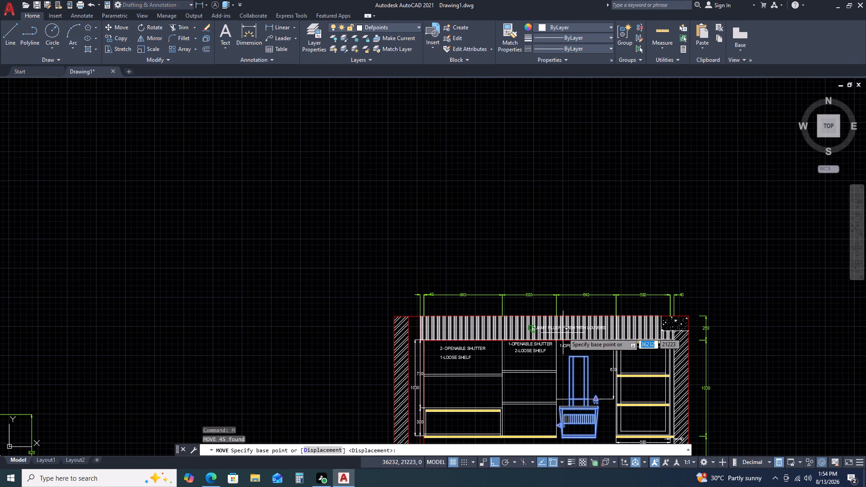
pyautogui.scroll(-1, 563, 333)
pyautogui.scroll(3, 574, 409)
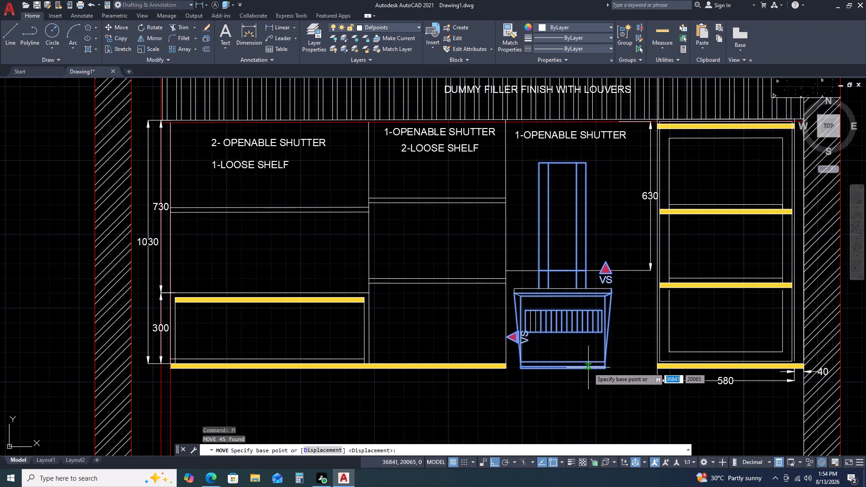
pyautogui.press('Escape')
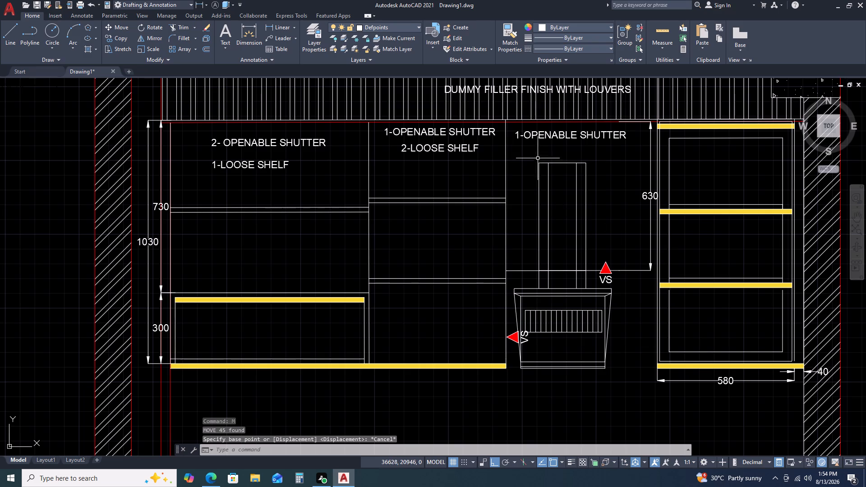
# Move the whole grille unit with its duct and both VS markers horizontally right, roughly centring it between the neighbouring cabinets.
pyautogui.click(511, 146)
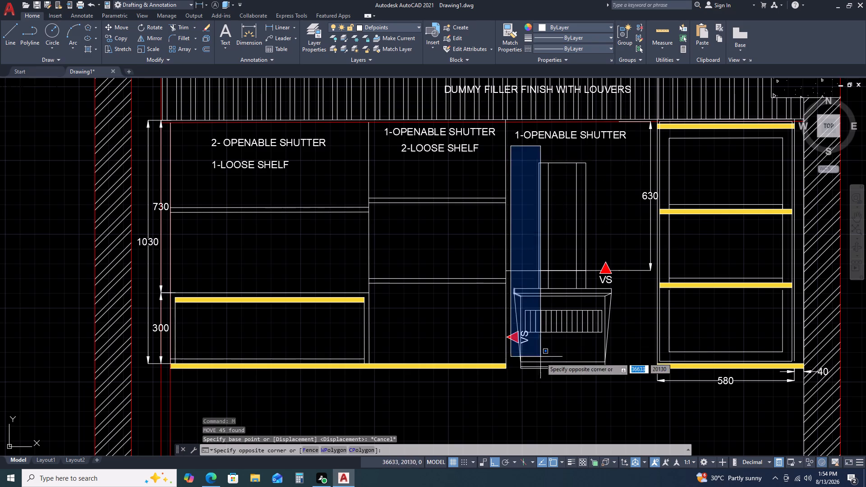
pyautogui.click(633, 387)
pyautogui.scroll(3, 524, 340)
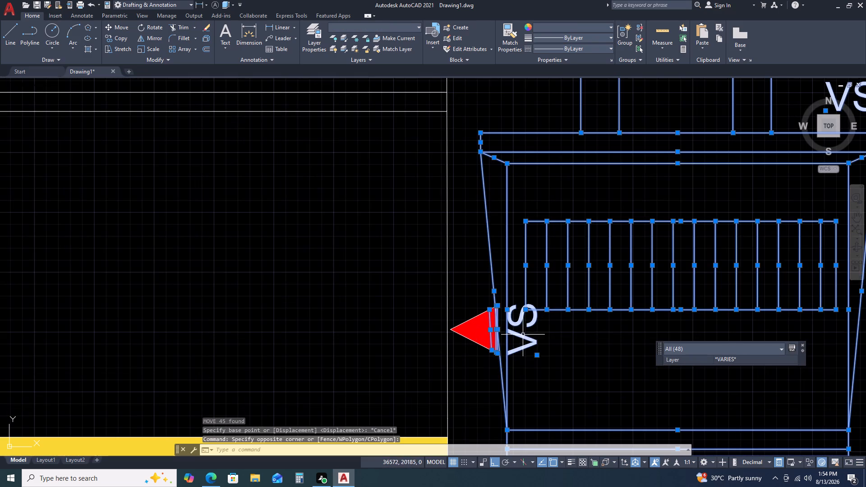
pyautogui.moveTo(554, 357); pyautogui.dragTo(533, 352)
pyautogui.click(481, 295)
pyautogui.scroll(-3, 542, 335)
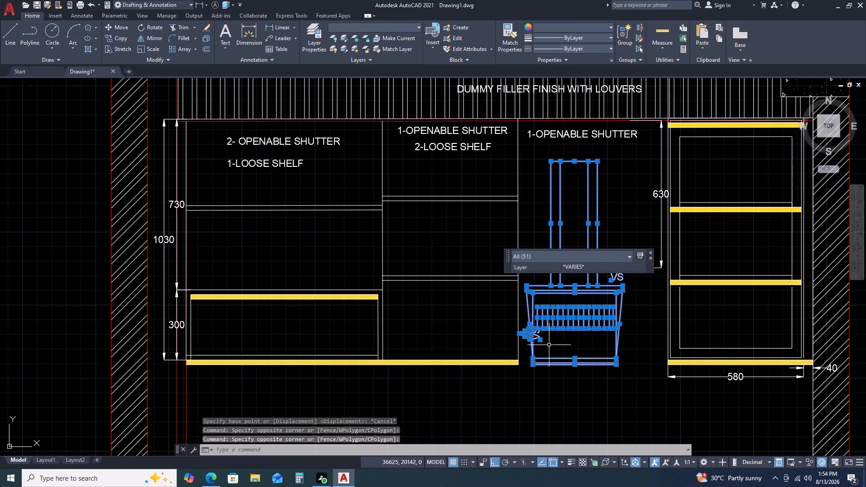
pyautogui.press('m')
pyautogui.press('space')
pyautogui.click(641, 369)
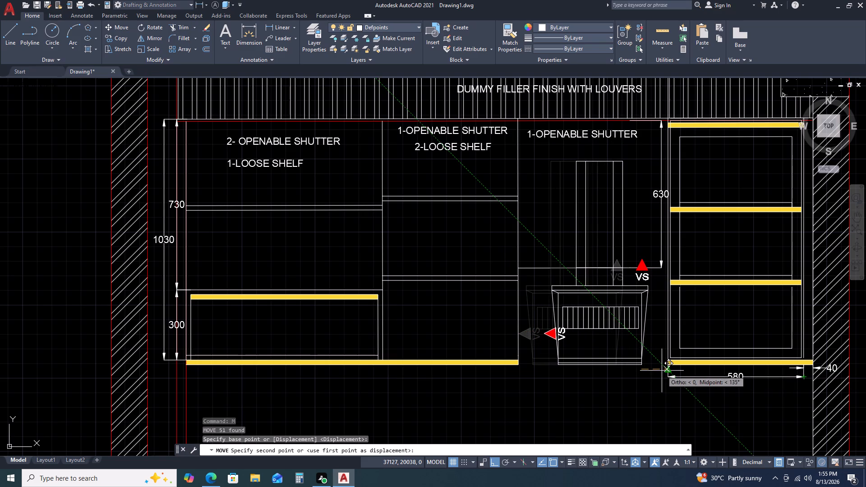
pyautogui.click(662, 371)
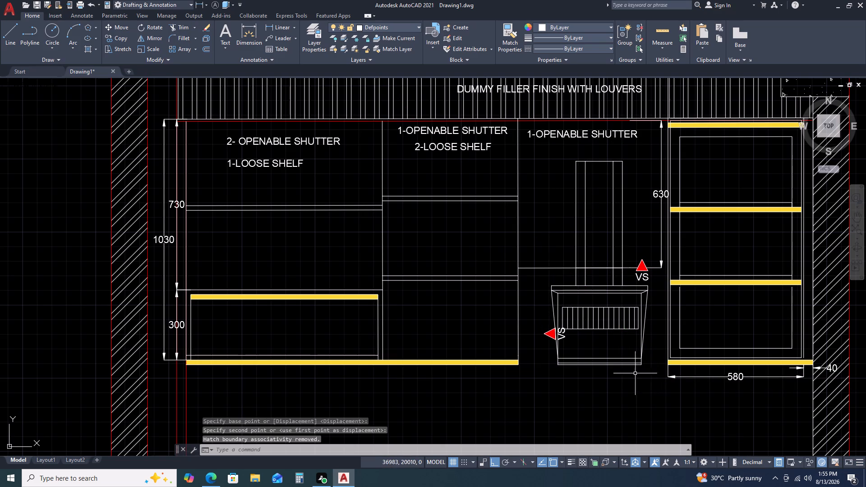
# Scale up the grille unit, duct and VS markers, excluding the bottom horizontal lines, from its base's midpoint until the duct nearly reaches the cabinets' top line.
pyautogui.scroll(2, 645, 349)
pyautogui.scroll(-2, 649, 346)
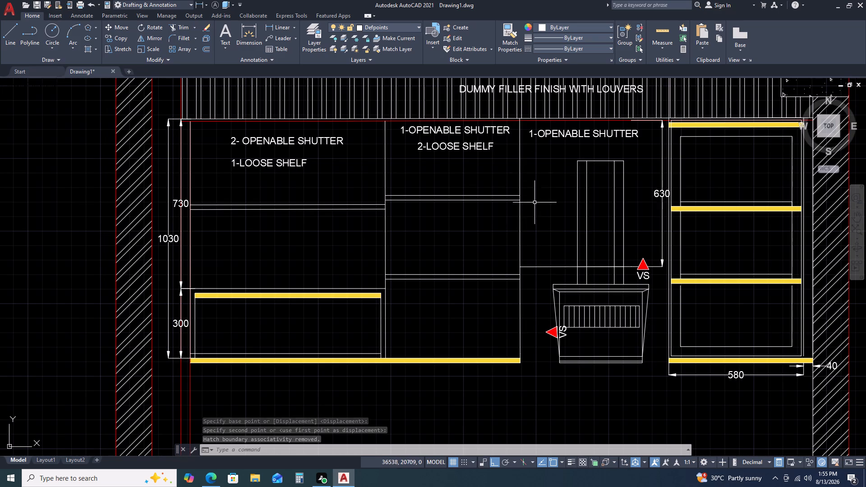
pyautogui.click(524, 147)
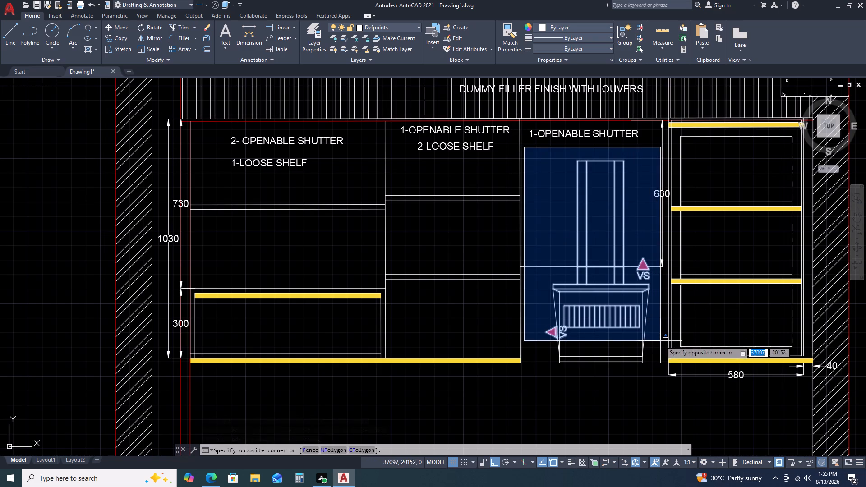
pyautogui.click(661, 343)
pyautogui.scroll(2, 648, 328)
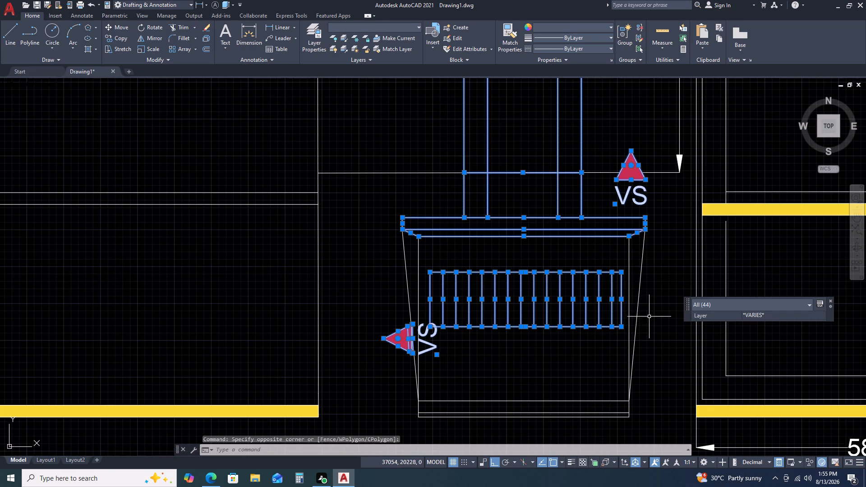
pyautogui.click(649, 317)
pyautogui.click(369, 303)
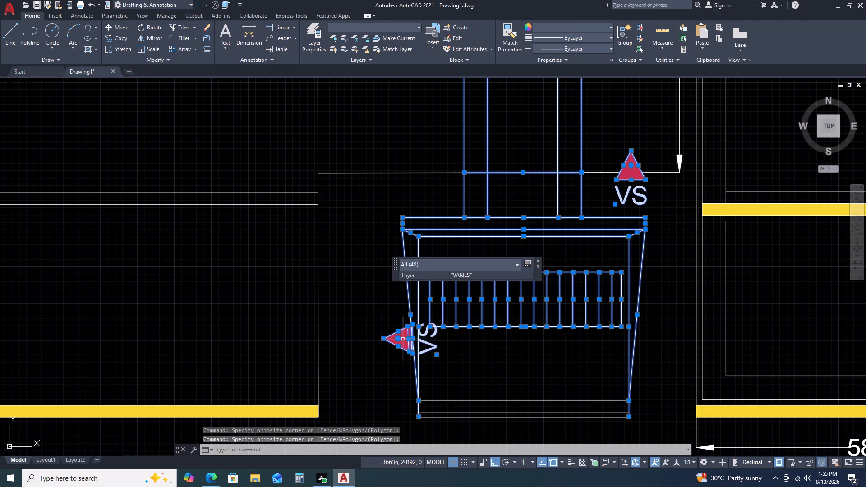
pyautogui.scroll(-2, 461, 397)
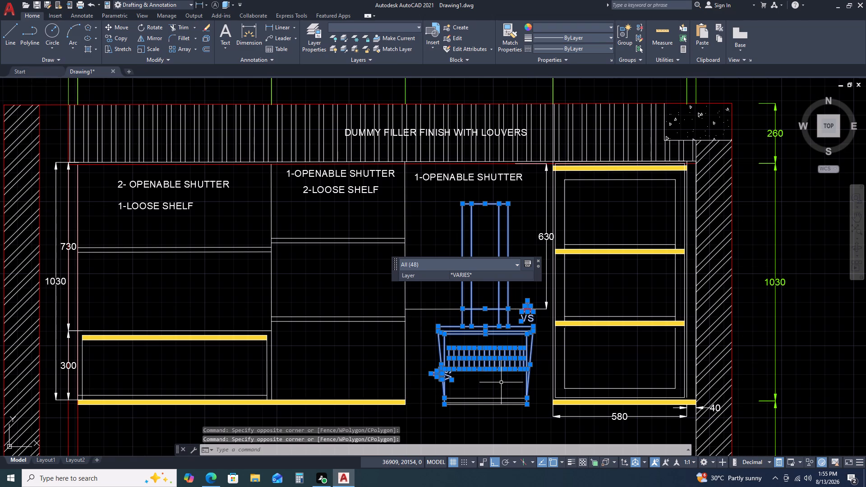
pyautogui.press('s')
pyautogui.press('c')
pyautogui.press('space')
pyautogui.click(485, 400)
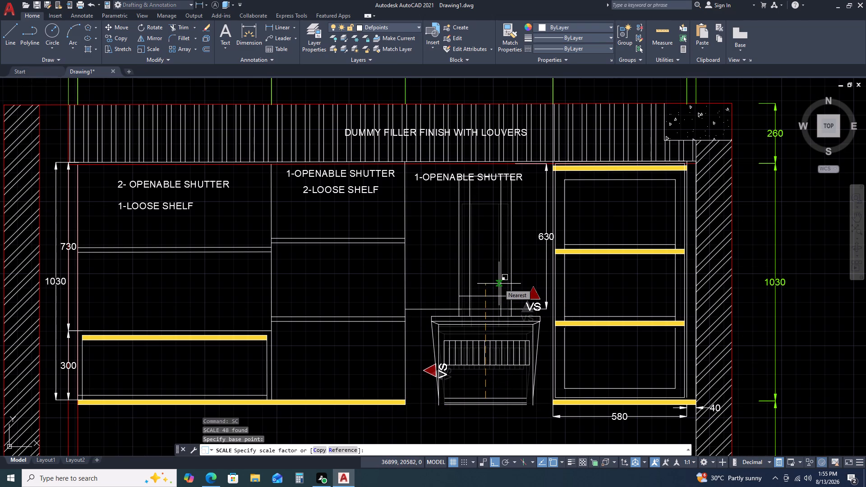
pyautogui.click(531, 277)
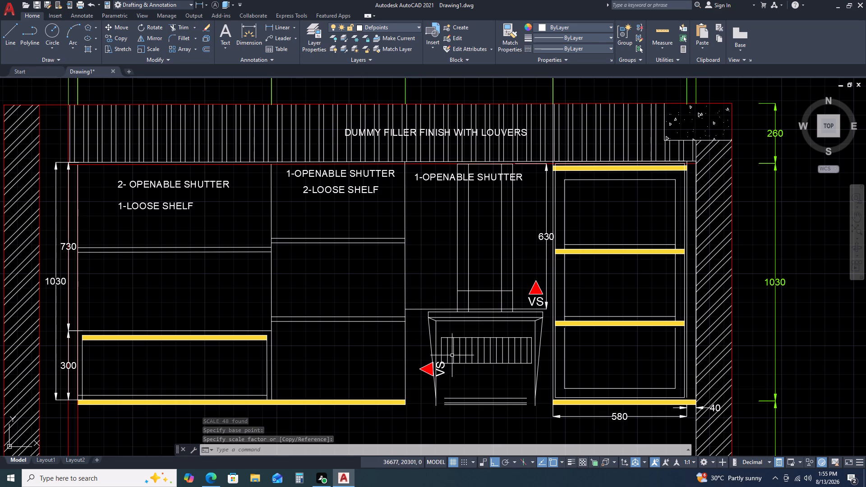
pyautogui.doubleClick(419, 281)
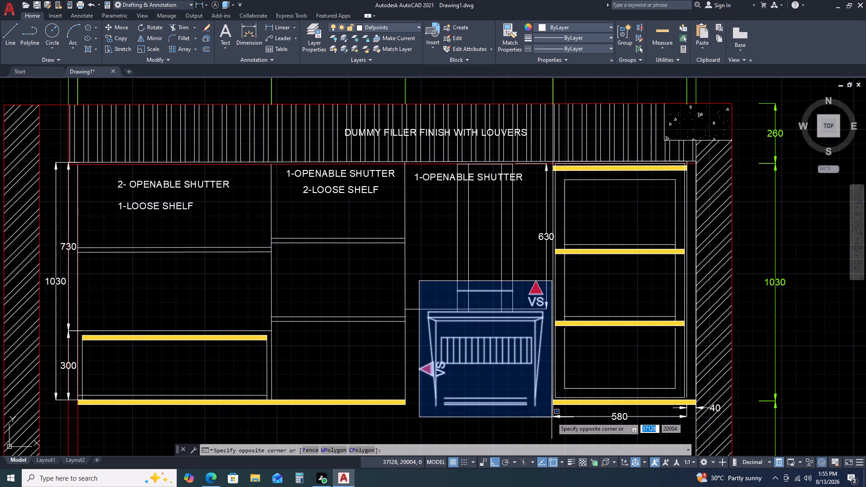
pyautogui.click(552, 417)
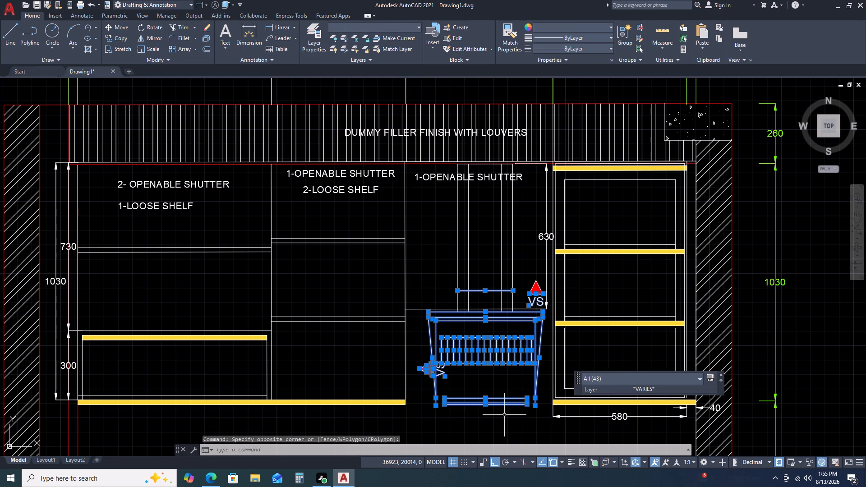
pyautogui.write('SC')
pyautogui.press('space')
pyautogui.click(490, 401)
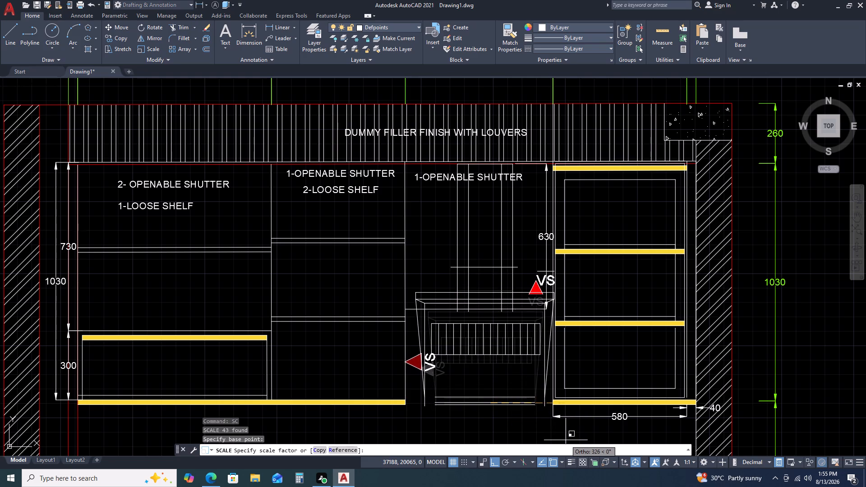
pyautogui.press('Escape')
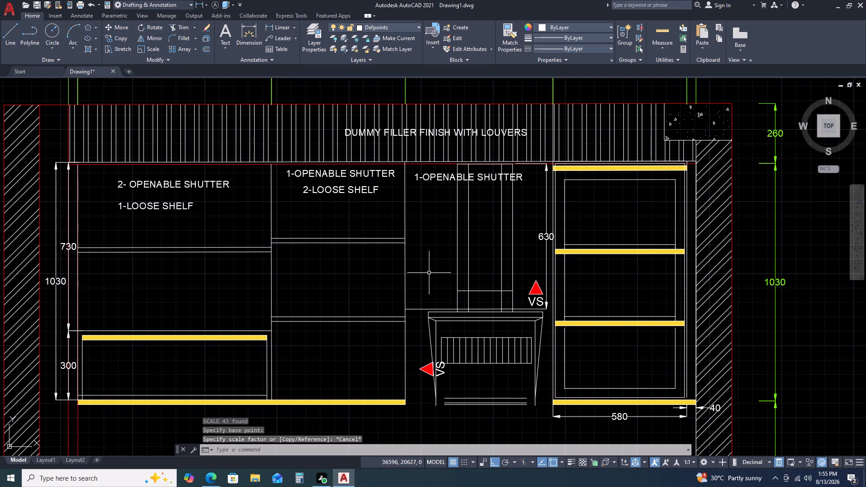
# Scale up the tapered grille unit, the short line across the duct and both VS markers from the right end of the unit's bottom line.
pyautogui.click(424, 273)
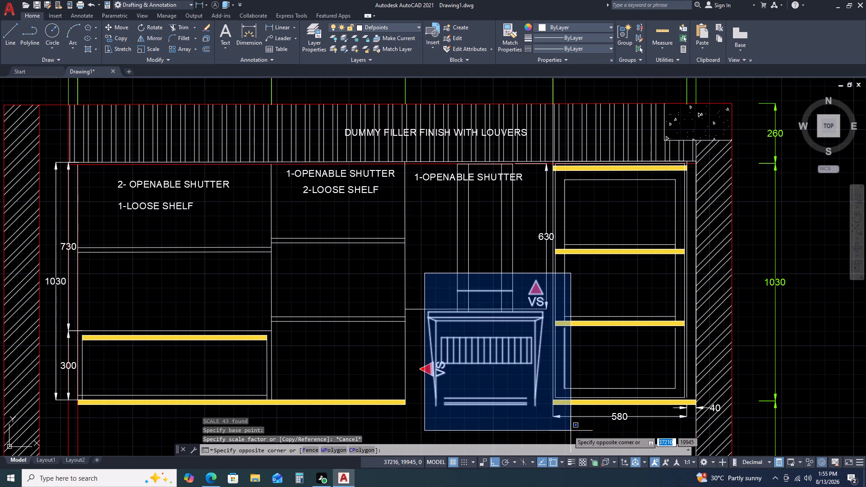
pyautogui.click(551, 422)
pyautogui.moveTo(452, 387); pyautogui.dragTo(447, 385)
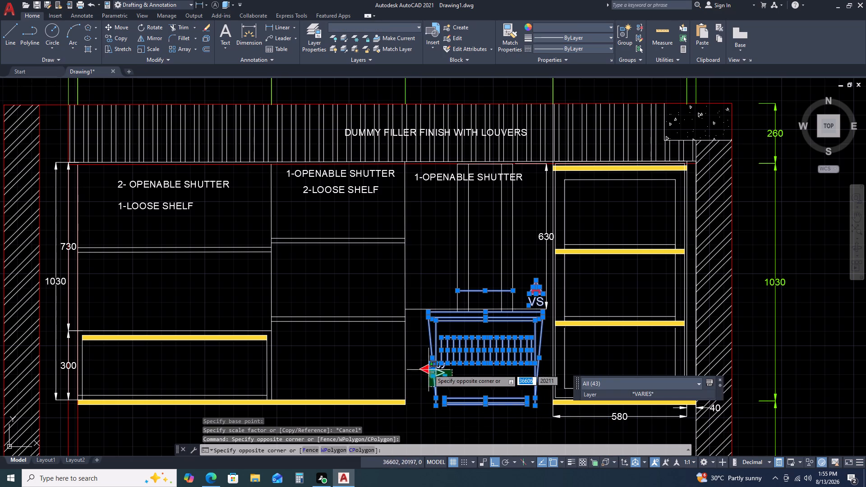
pyautogui.click(422, 354)
pyautogui.press('s')
pyautogui.write('C')
pyautogui.press('space')
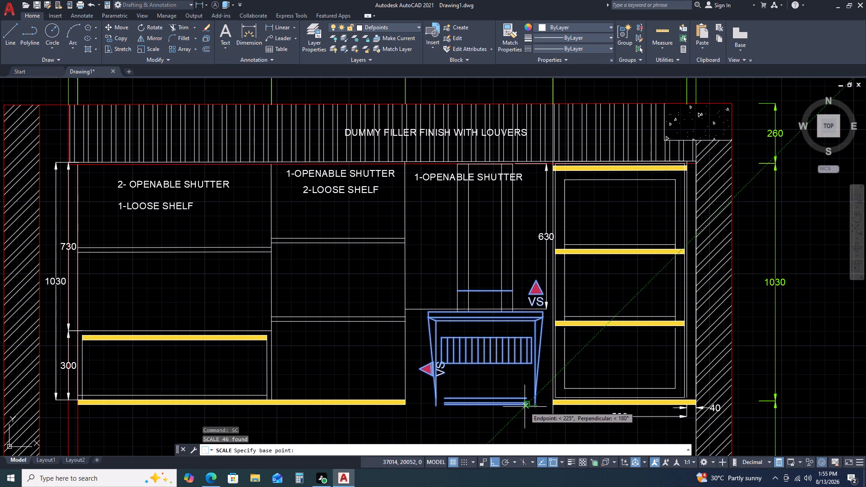
pyautogui.click(527, 405)
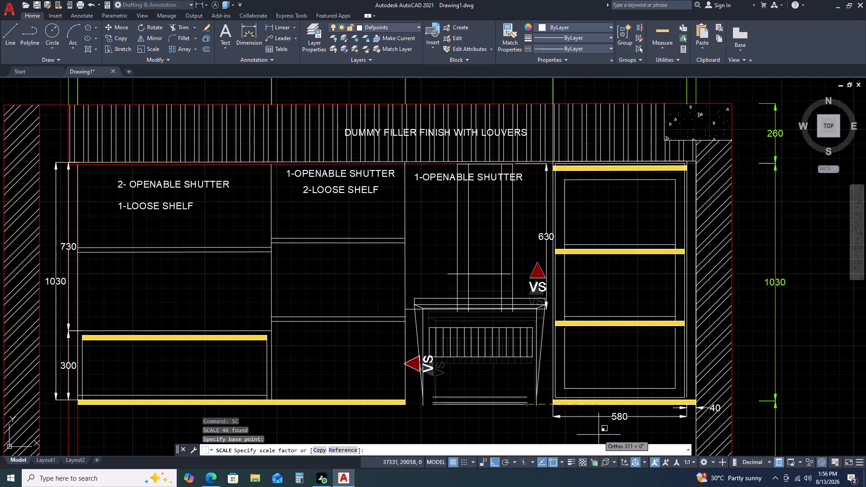
pyautogui.click(599, 435)
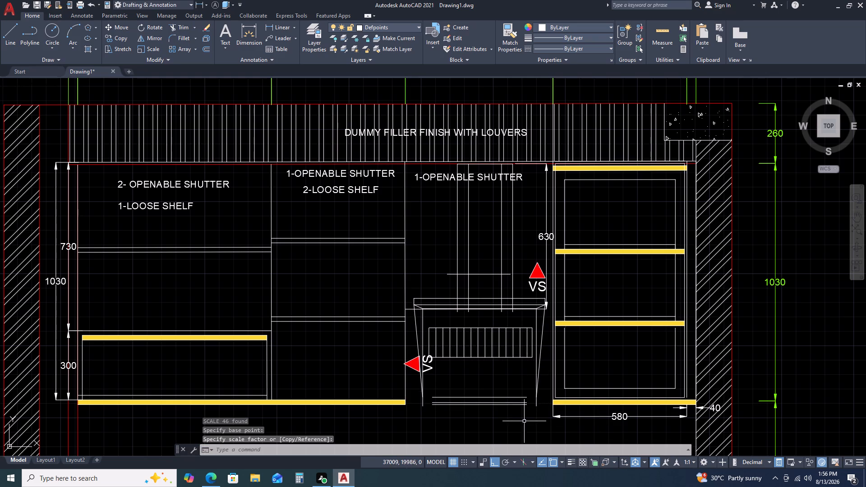
# Extend the grille unit's bottom horizontal lines at both ends to meet its vertical side lines.
pyautogui.press('e')
pyautogui.write('X')
pyautogui.press('space')
pyautogui.moveTo(511, 409); pyautogui.dragTo(509, 405)
pyautogui.click(500, 386)
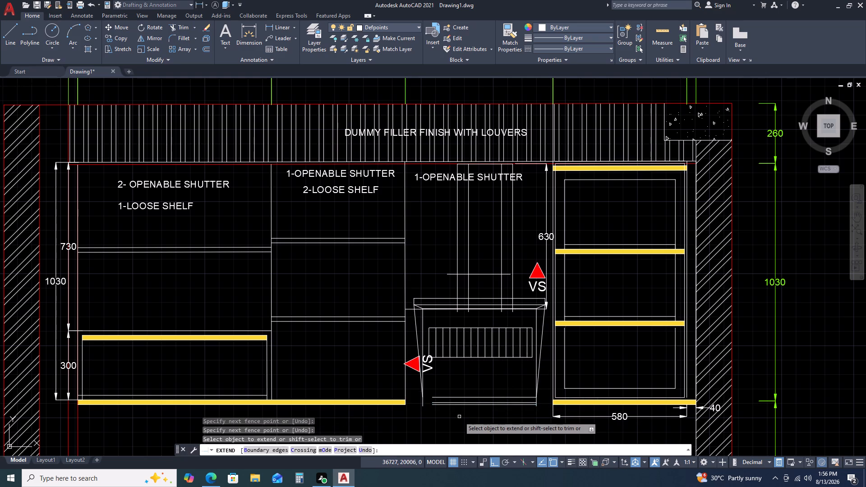
pyautogui.moveTo(458, 416); pyautogui.dragTo(457, 412)
pyautogui.click(454, 387)
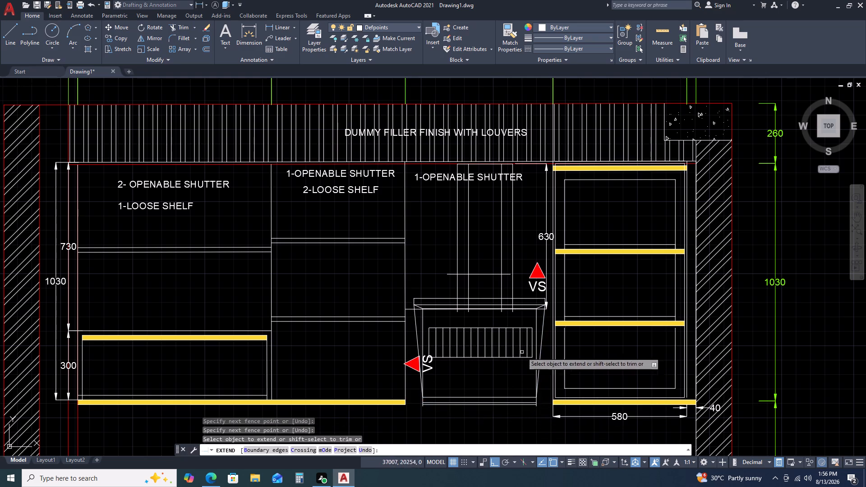
pyautogui.scroll(3, 497, 311)
pyautogui.scroll(-2, 542, 374)
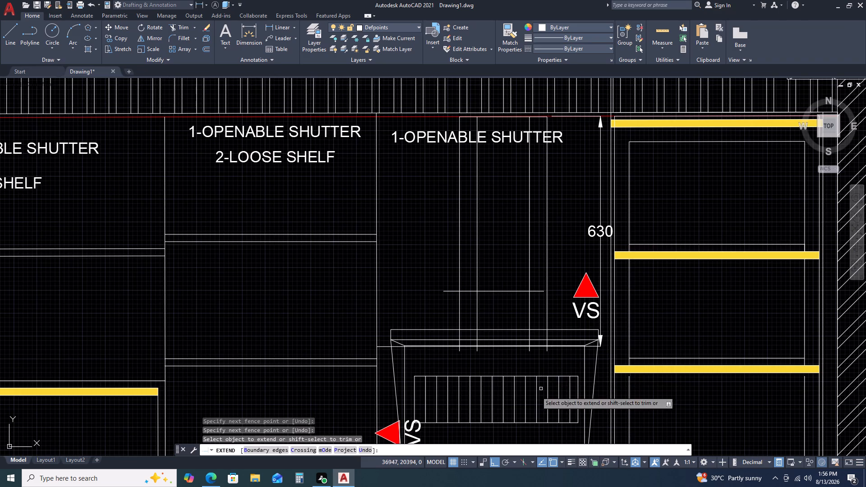
pyautogui.press('Escape')
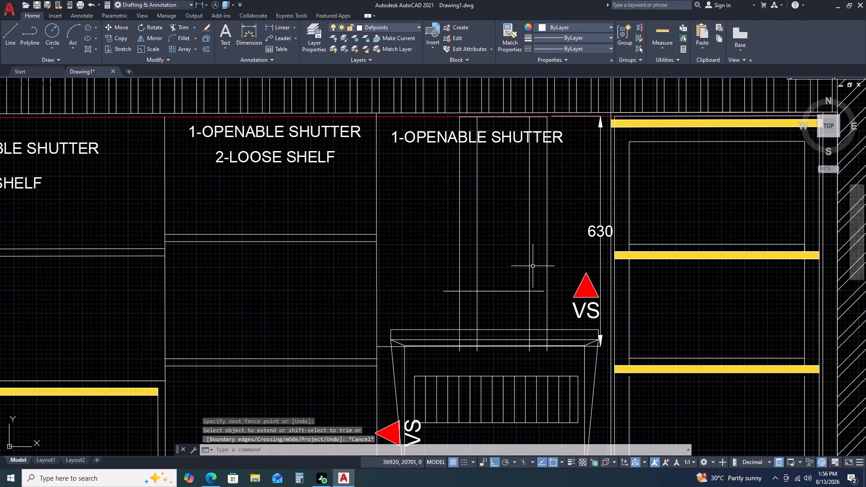
# Delete the horizontal line crossing the duct just above the grille unit.
pyautogui.click(510, 303)
pyautogui.click(497, 261)
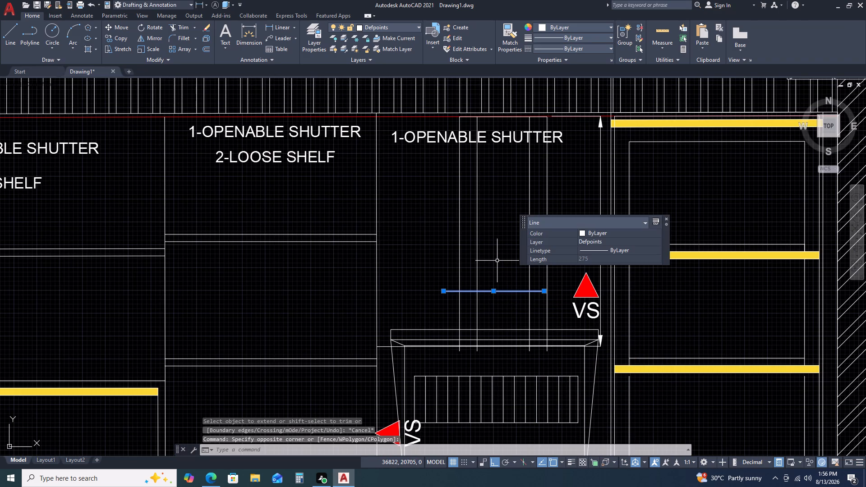
pyautogui.press('Delete')
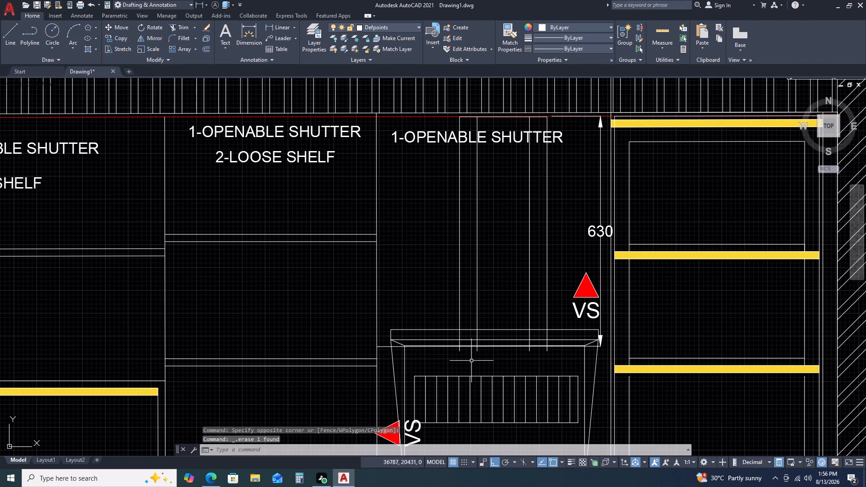
# Delete the horizontal line running from the middle cabinet's side across the top of the grille unit.
pyautogui.scroll(2, 468, 361)
pyautogui.scroll(-1, 540, 317)
pyautogui.scroll(-1, 610, 330)
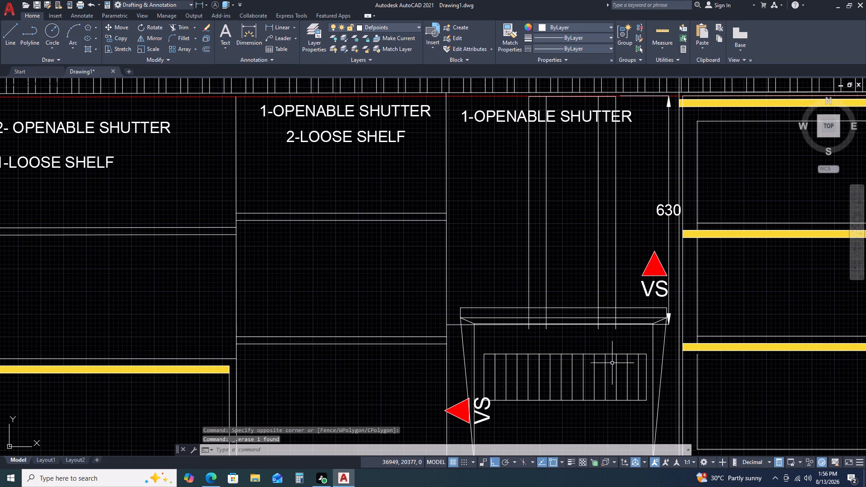
pyautogui.moveTo(615, 366); pyautogui.dragTo(618, 347, button='middle')
pyautogui.scroll(1, 451, 312)
pyautogui.click(463, 305)
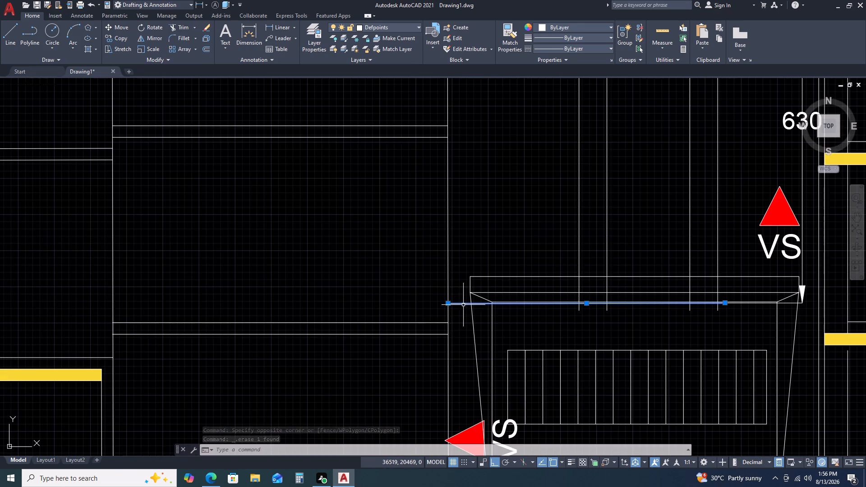
pyautogui.click(462, 286)
pyautogui.press('Delete')
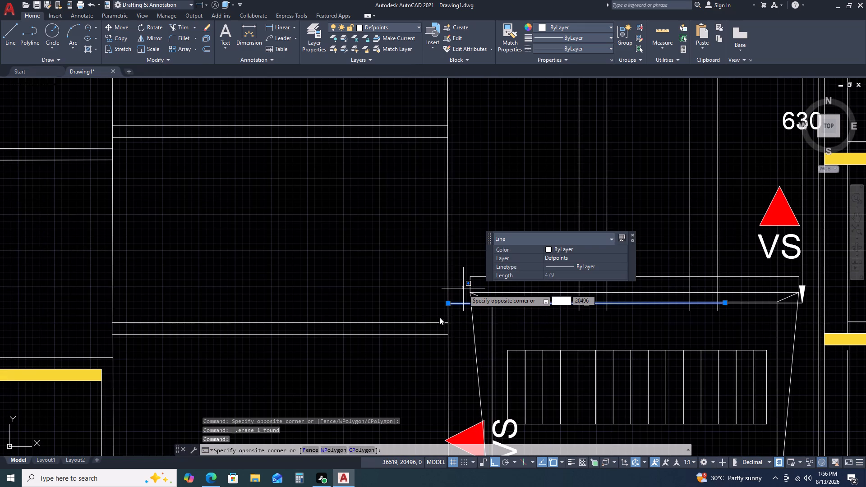
pyautogui.press('Delete')
pyautogui.press('Delete')
pyautogui.press('Escape')
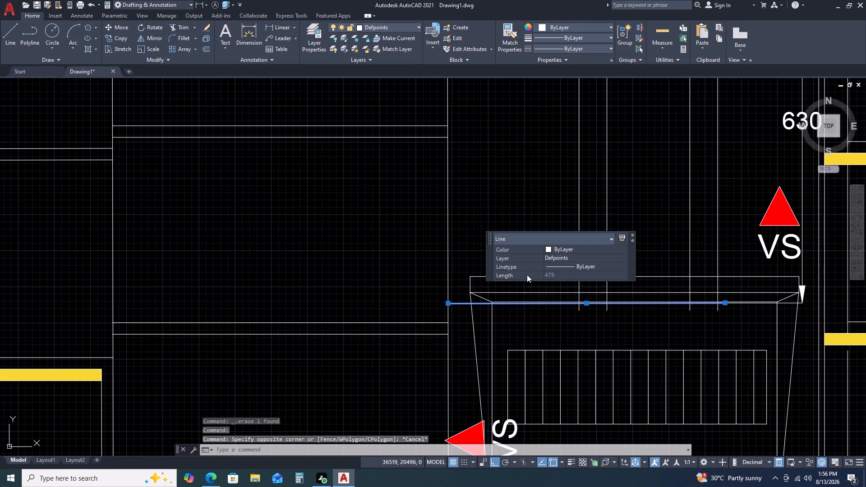
pyautogui.press('Delete')
# Trim the left pair of duct lines where they extend below the grille unit's inner top line.
pyautogui.scroll(-1, 589, 303)
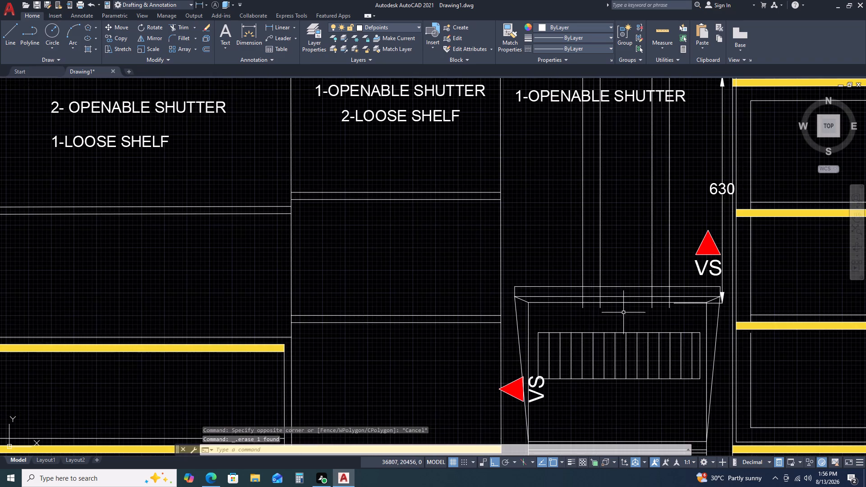
pyautogui.moveTo(644, 321); pyautogui.dragTo(592, 245, button='middle')
pyautogui.write('TR')
pyautogui.press('space')
pyautogui.scroll(2, 534, 234)
pyautogui.moveTo(581, 224); pyautogui.dragTo(568, 224)
pyautogui.click(479, 222)
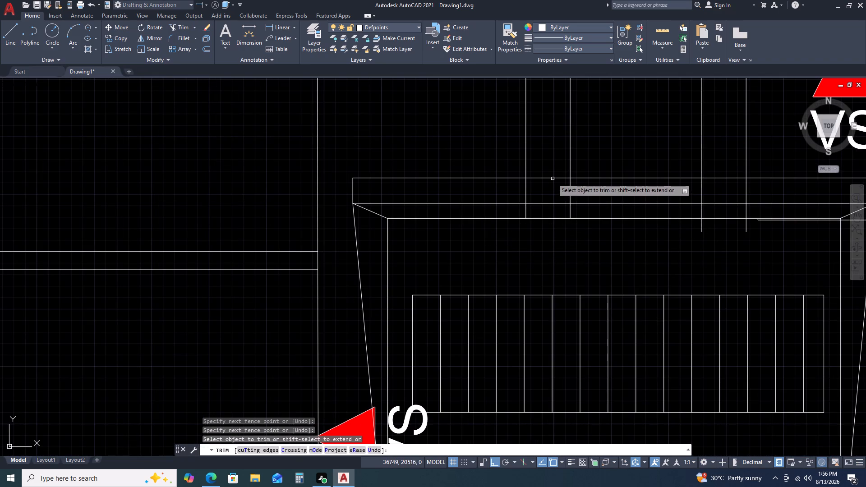
# Trim the grille unit's two upper horizontal lines between the left pair and between the right pair of duct lines.
pyautogui.click(581, 190)
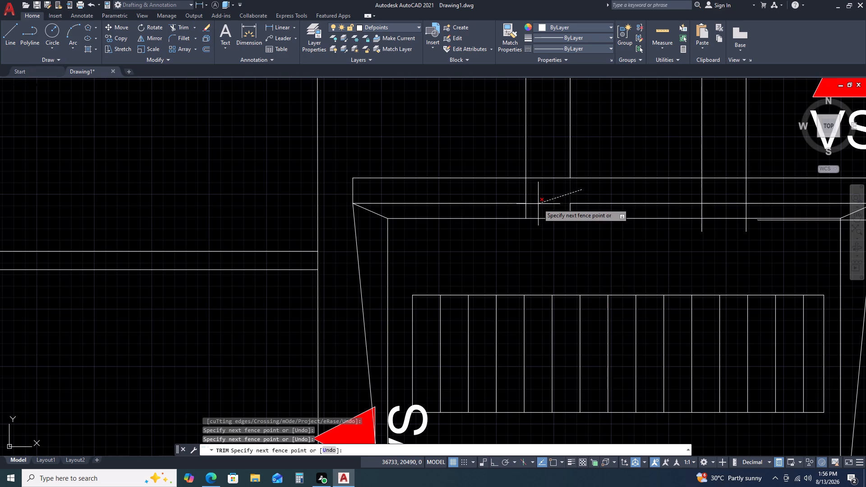
pyautogui.click(593, 190)
pyautogui.click(544, 204)
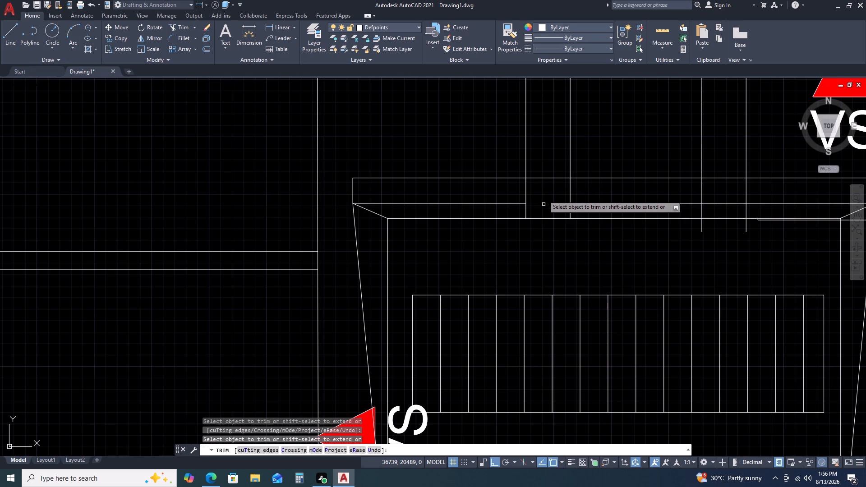
pyautogui.click(543, 156)
pyautogui.click(549, 203)
pyautogui.click(728, 160)
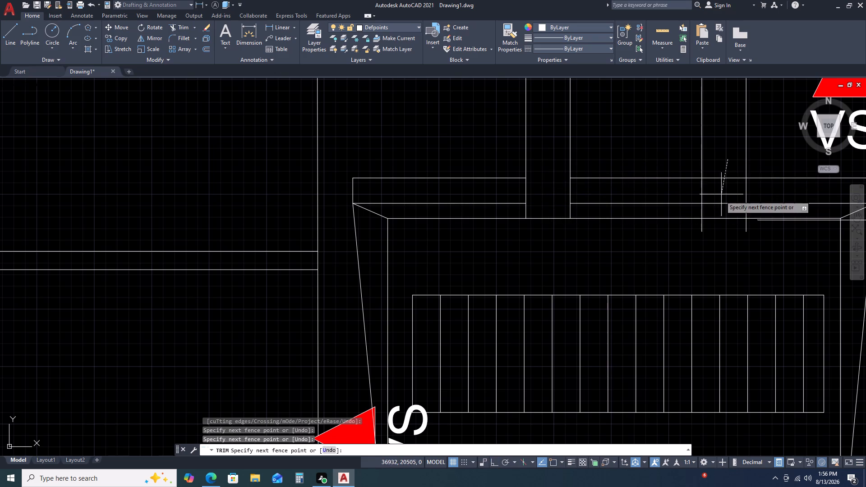
pyautogui.click(720, 210)
# Trim the vertical side line ends that project below the grille unit's bottom line at both corners.
pyautogui.moveTo(697, 231); pyautogui.dragTo(467, 218, button='middle')
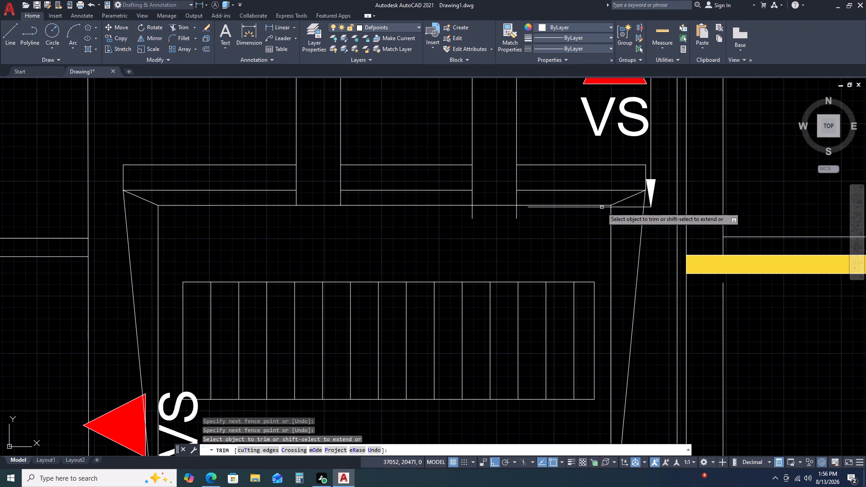
pyautogui.scroll(-2, 569, 228)
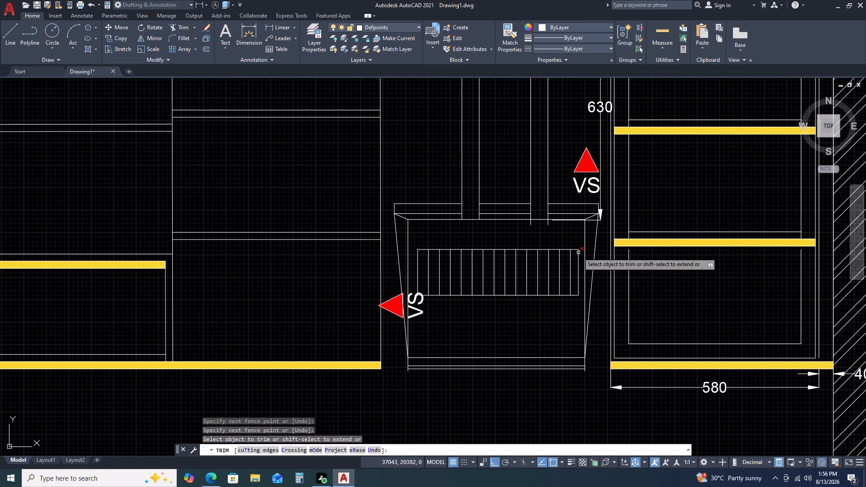
pyautogui.scroll(2, 585, 401)
pyautogui.click(590, 319)
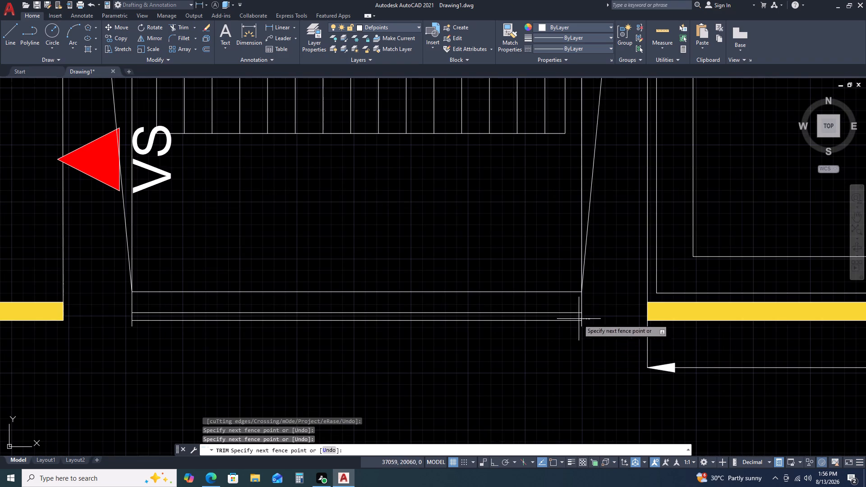
pyautogui.click(577, 331)
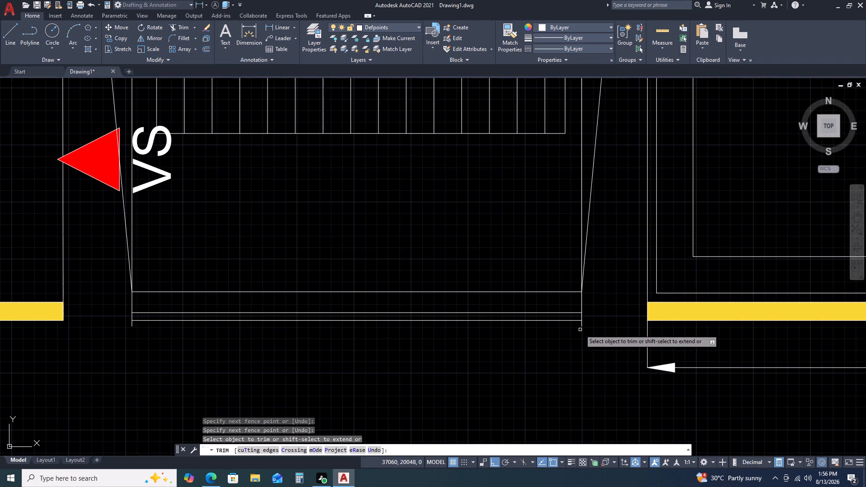
pyautogui.click(583, 325)
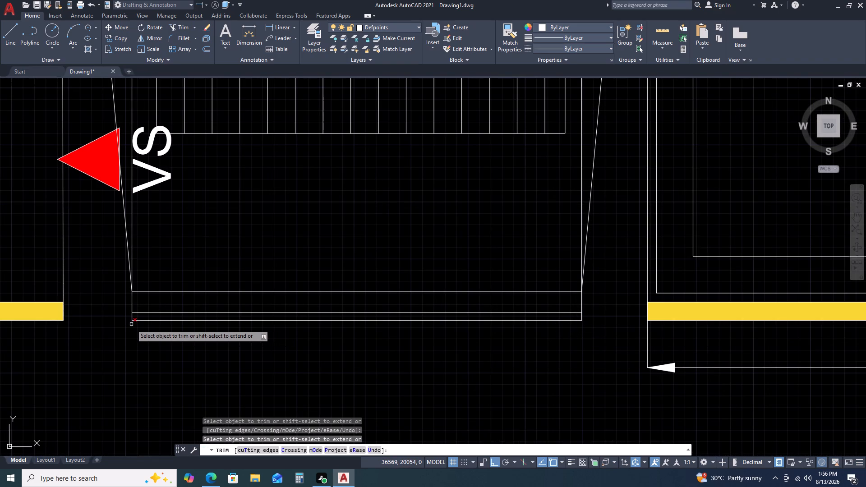
pyautogui.click(131, 324)
pyautogui.scroll(-2, 342, 338)
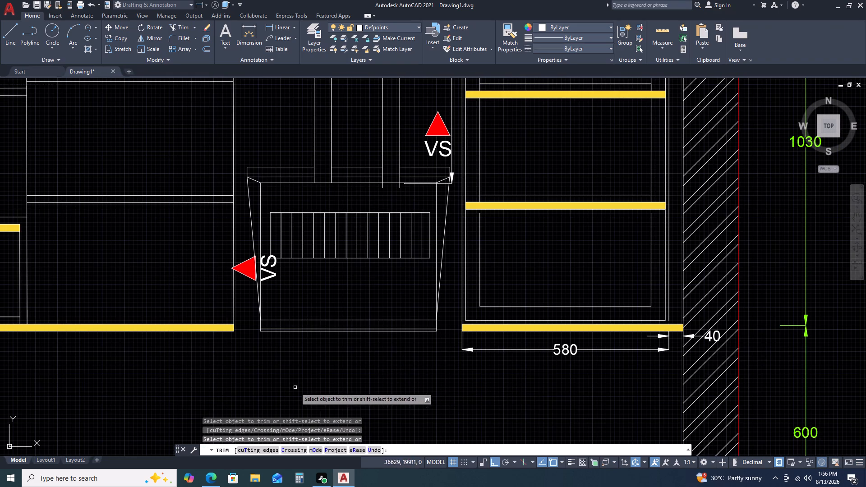
pyautogui.scroll(-1, 358, 349)
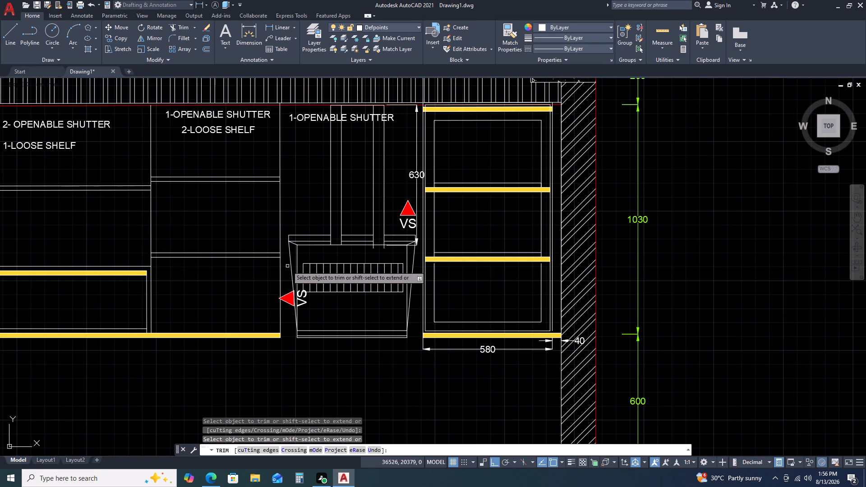
pyautogui.moveTo(288, 266); pyautogui.dragTo(312, 387, button='middle')
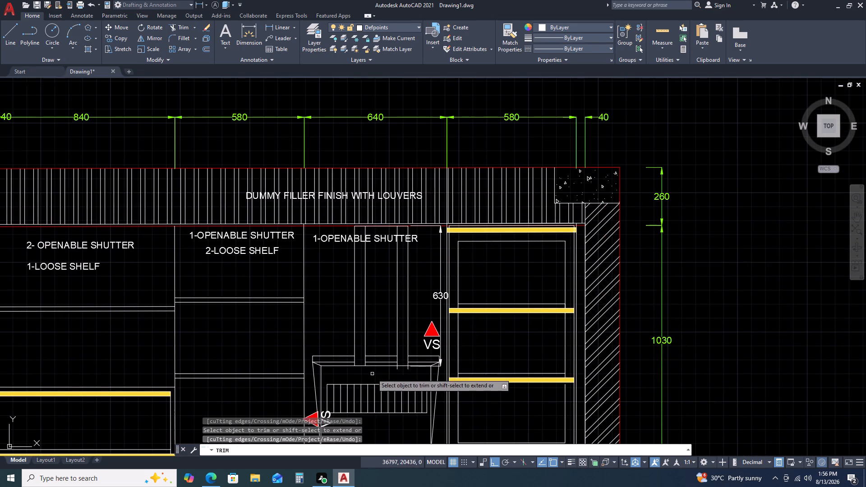
pyautogui.scroll(2, 369, 371)
pyautogui.press('Escape')
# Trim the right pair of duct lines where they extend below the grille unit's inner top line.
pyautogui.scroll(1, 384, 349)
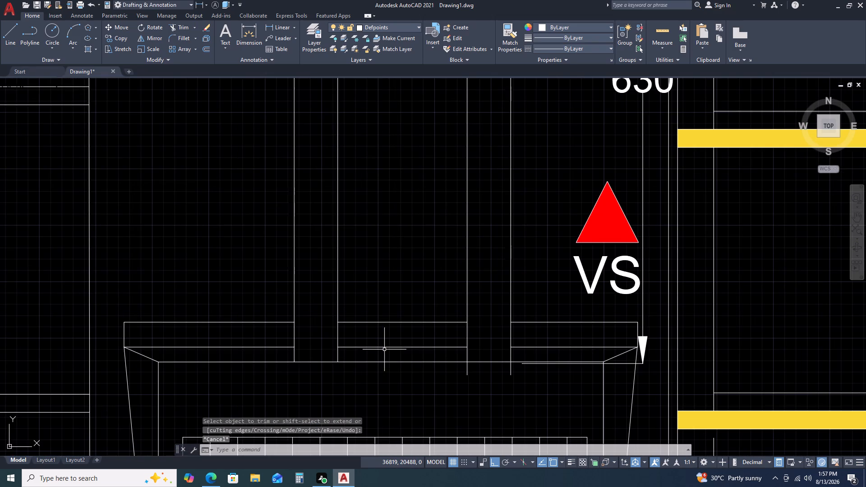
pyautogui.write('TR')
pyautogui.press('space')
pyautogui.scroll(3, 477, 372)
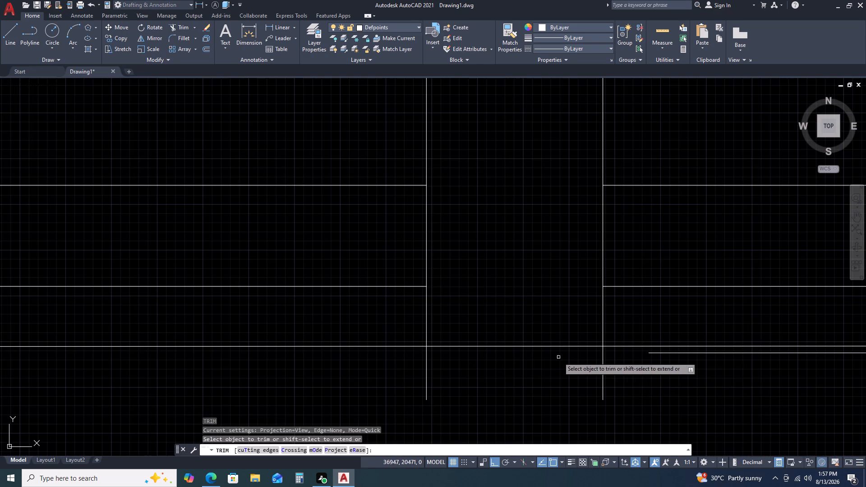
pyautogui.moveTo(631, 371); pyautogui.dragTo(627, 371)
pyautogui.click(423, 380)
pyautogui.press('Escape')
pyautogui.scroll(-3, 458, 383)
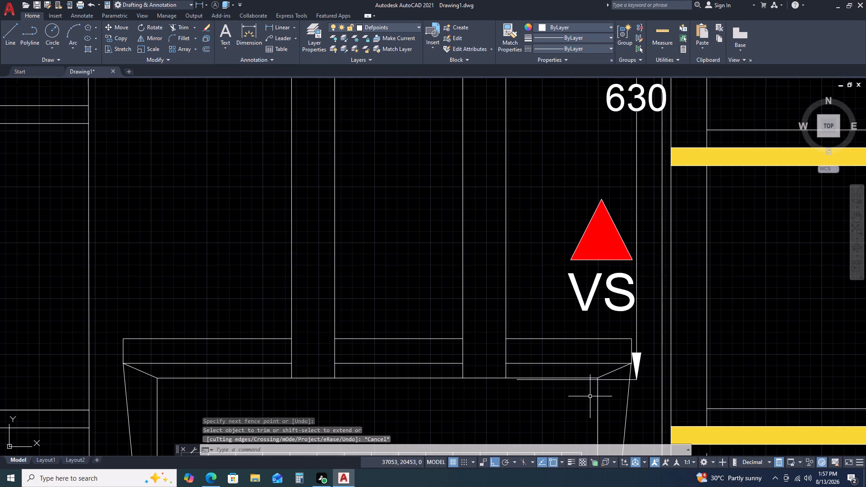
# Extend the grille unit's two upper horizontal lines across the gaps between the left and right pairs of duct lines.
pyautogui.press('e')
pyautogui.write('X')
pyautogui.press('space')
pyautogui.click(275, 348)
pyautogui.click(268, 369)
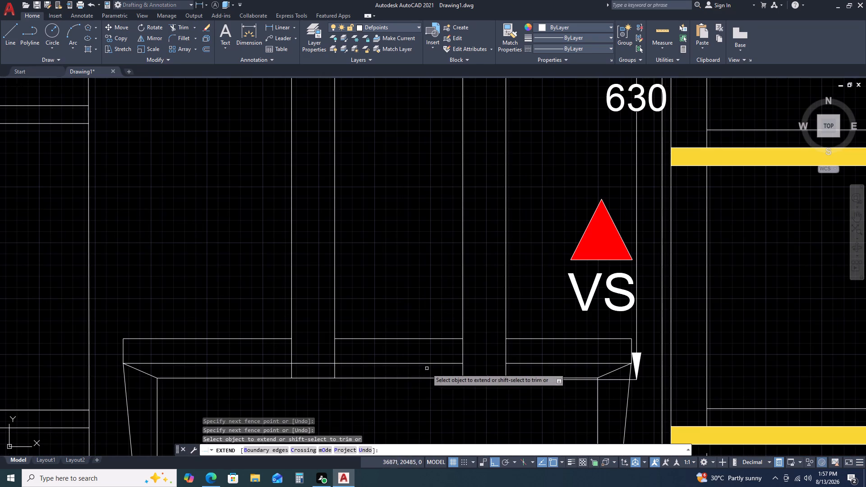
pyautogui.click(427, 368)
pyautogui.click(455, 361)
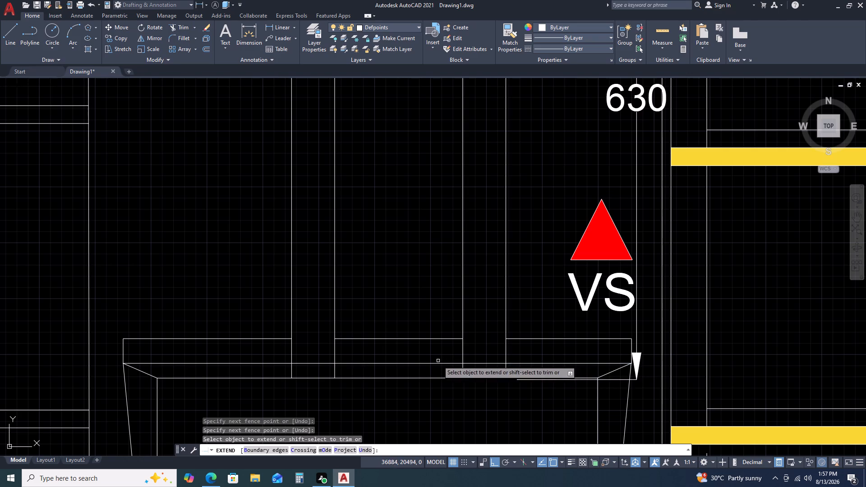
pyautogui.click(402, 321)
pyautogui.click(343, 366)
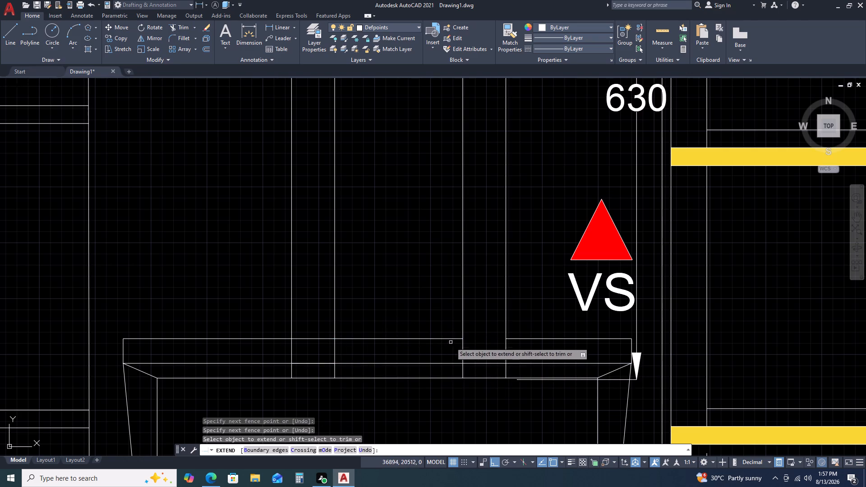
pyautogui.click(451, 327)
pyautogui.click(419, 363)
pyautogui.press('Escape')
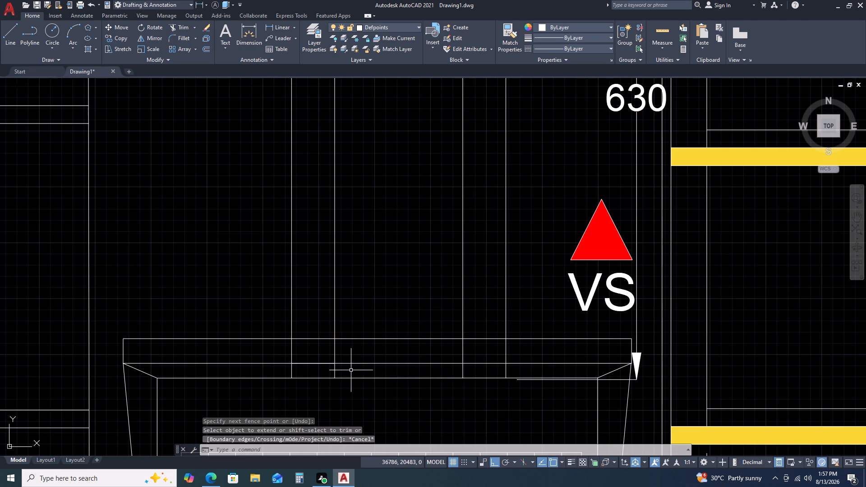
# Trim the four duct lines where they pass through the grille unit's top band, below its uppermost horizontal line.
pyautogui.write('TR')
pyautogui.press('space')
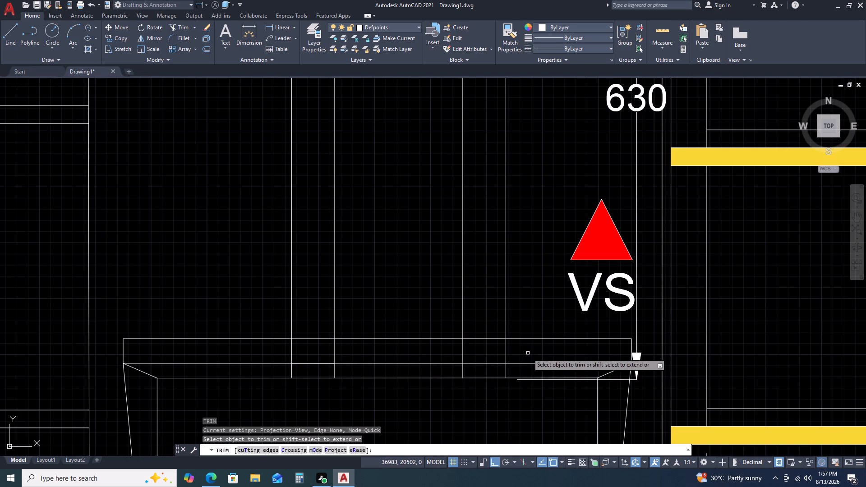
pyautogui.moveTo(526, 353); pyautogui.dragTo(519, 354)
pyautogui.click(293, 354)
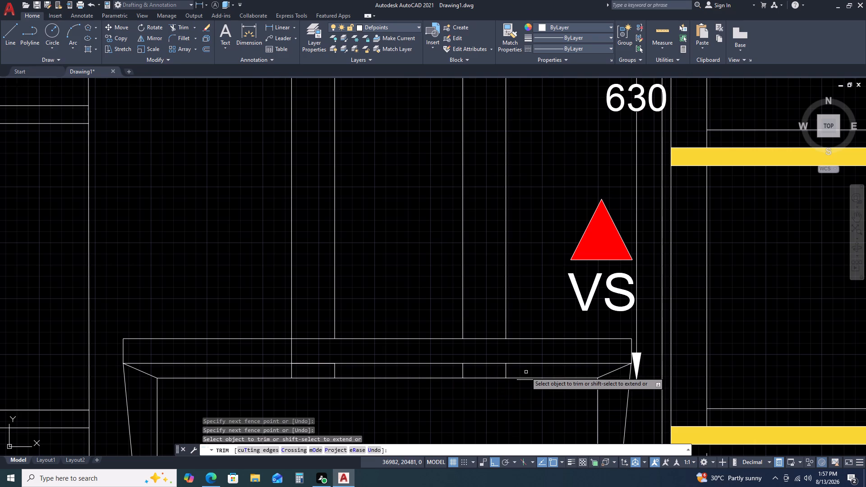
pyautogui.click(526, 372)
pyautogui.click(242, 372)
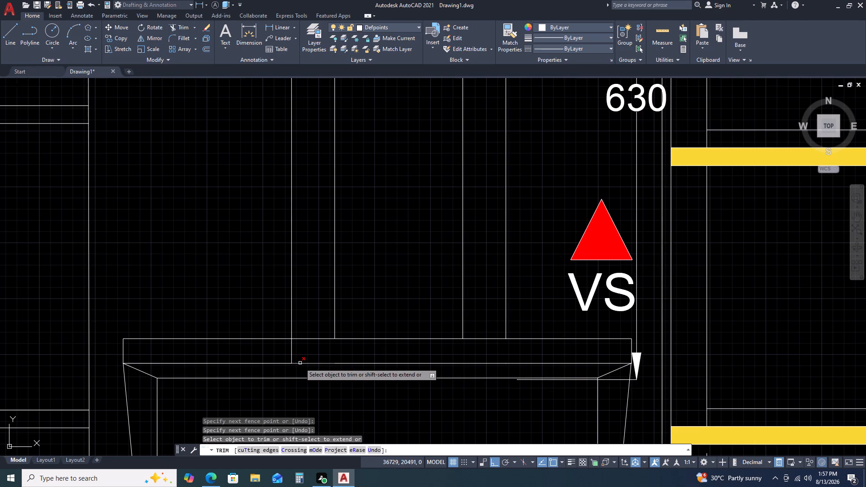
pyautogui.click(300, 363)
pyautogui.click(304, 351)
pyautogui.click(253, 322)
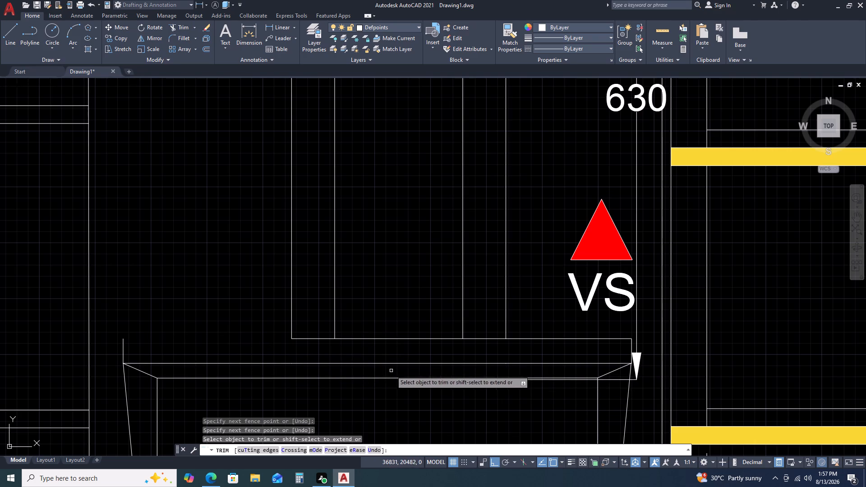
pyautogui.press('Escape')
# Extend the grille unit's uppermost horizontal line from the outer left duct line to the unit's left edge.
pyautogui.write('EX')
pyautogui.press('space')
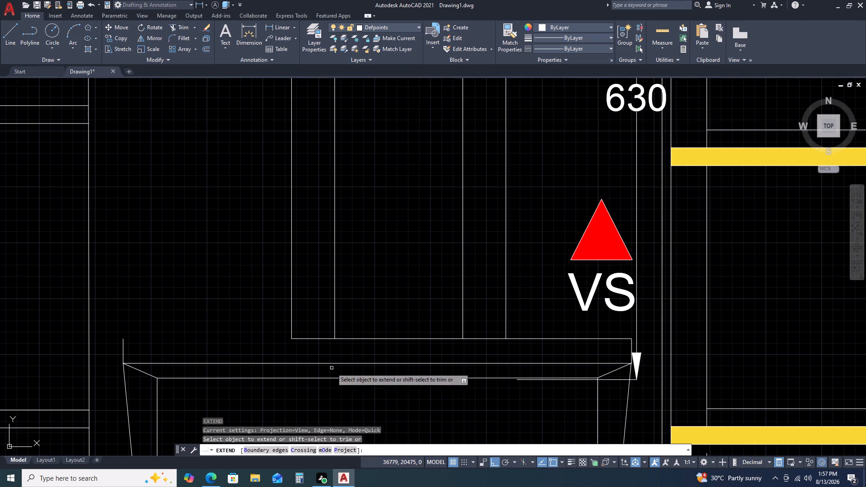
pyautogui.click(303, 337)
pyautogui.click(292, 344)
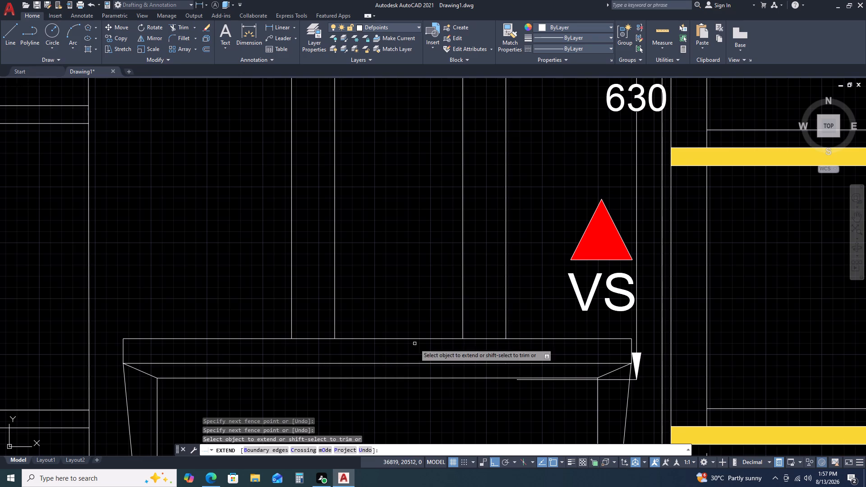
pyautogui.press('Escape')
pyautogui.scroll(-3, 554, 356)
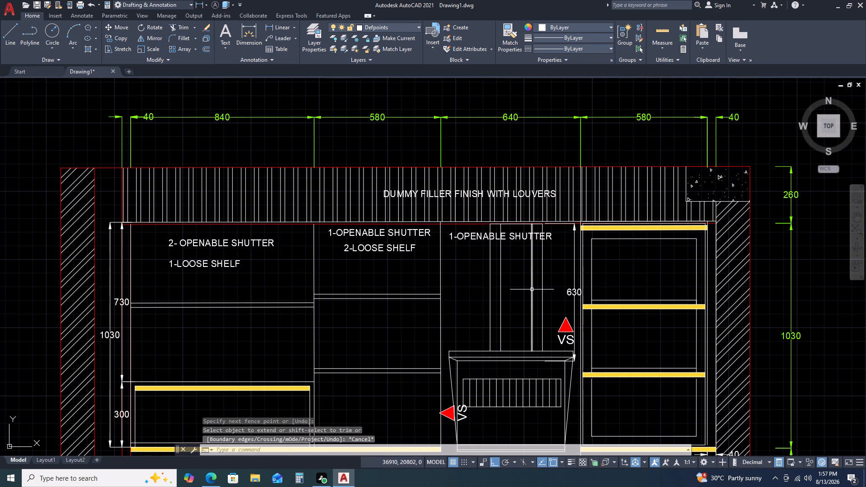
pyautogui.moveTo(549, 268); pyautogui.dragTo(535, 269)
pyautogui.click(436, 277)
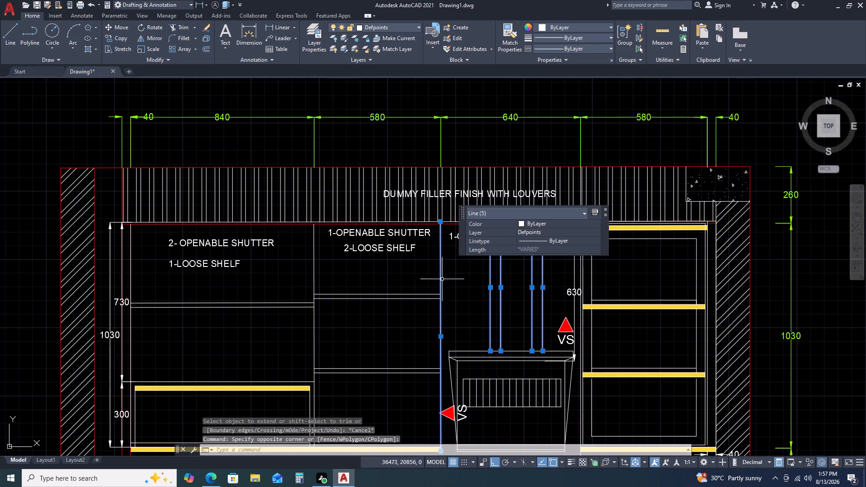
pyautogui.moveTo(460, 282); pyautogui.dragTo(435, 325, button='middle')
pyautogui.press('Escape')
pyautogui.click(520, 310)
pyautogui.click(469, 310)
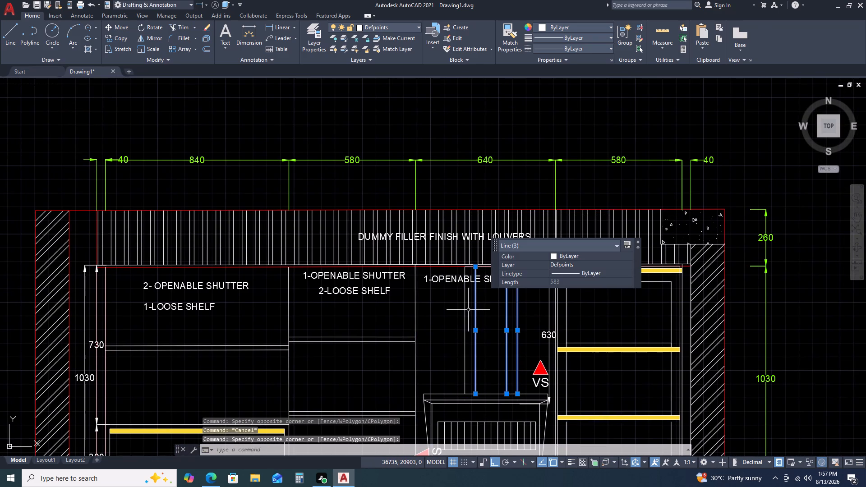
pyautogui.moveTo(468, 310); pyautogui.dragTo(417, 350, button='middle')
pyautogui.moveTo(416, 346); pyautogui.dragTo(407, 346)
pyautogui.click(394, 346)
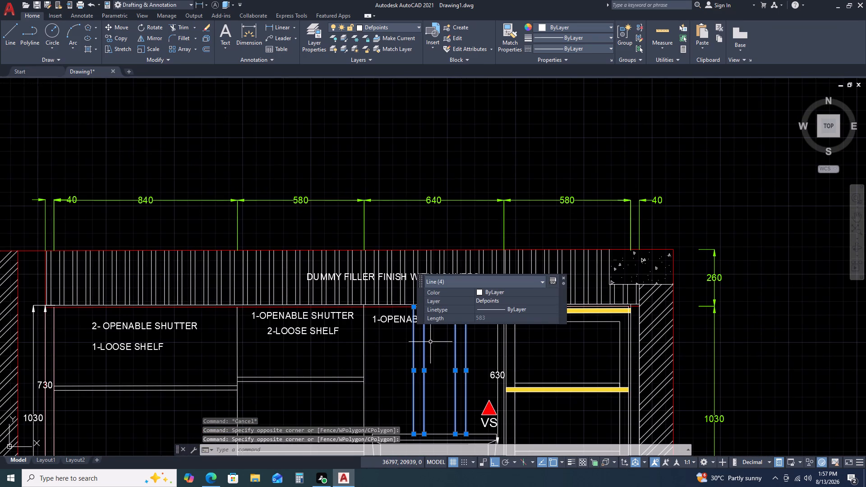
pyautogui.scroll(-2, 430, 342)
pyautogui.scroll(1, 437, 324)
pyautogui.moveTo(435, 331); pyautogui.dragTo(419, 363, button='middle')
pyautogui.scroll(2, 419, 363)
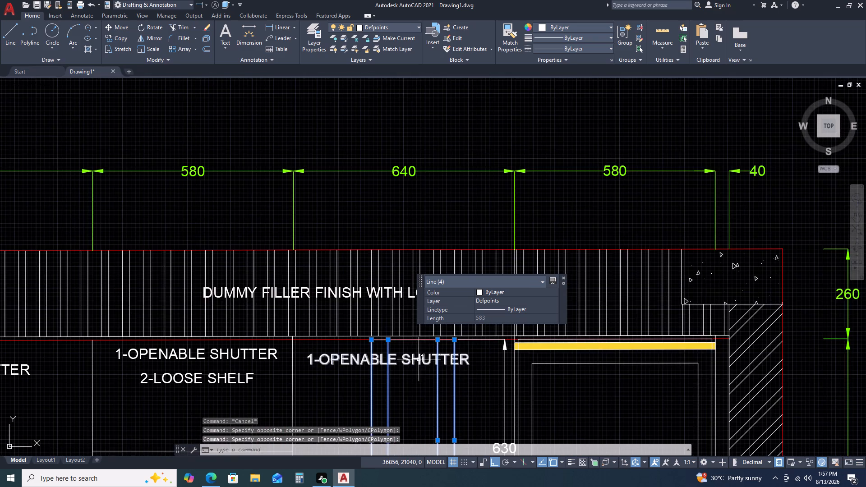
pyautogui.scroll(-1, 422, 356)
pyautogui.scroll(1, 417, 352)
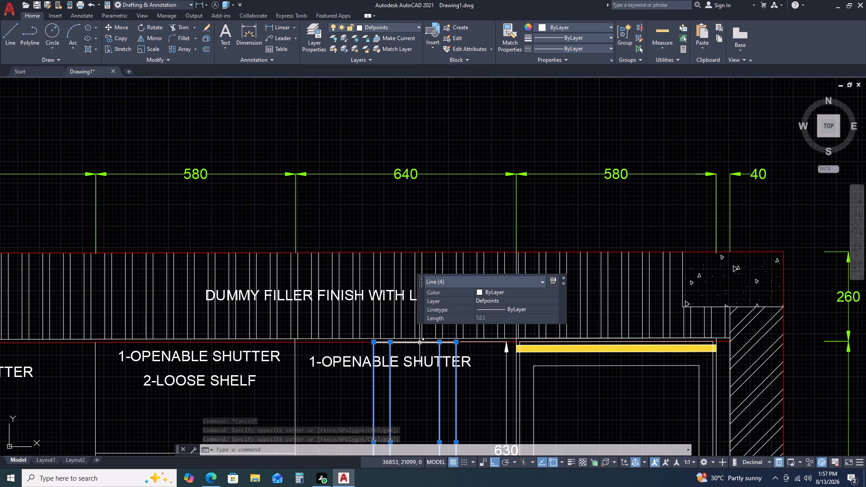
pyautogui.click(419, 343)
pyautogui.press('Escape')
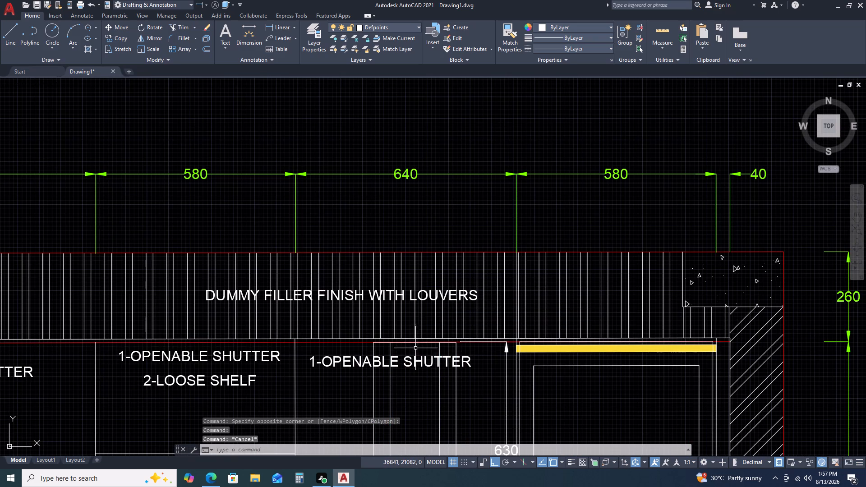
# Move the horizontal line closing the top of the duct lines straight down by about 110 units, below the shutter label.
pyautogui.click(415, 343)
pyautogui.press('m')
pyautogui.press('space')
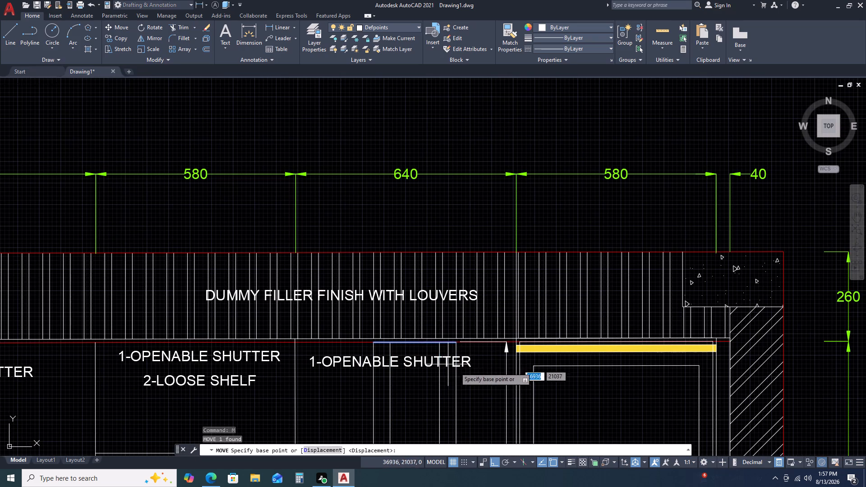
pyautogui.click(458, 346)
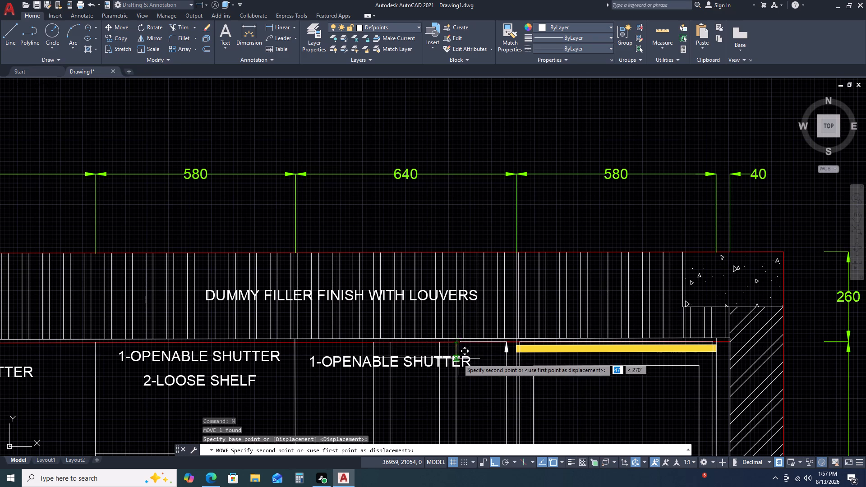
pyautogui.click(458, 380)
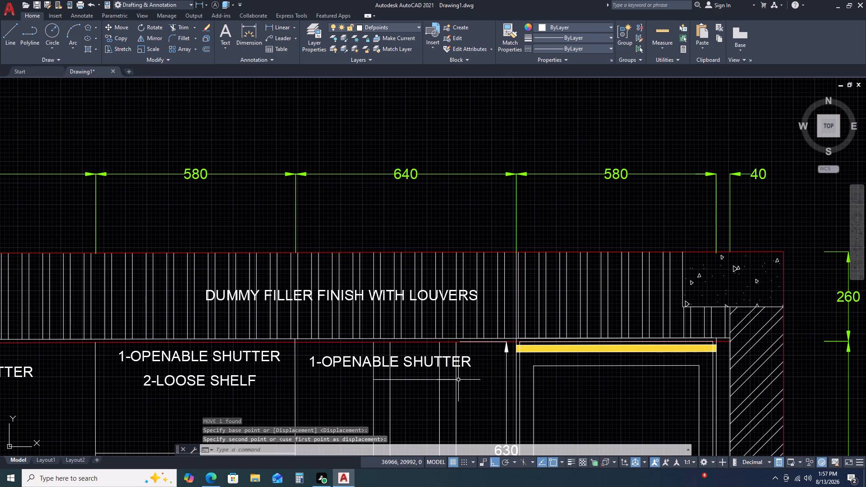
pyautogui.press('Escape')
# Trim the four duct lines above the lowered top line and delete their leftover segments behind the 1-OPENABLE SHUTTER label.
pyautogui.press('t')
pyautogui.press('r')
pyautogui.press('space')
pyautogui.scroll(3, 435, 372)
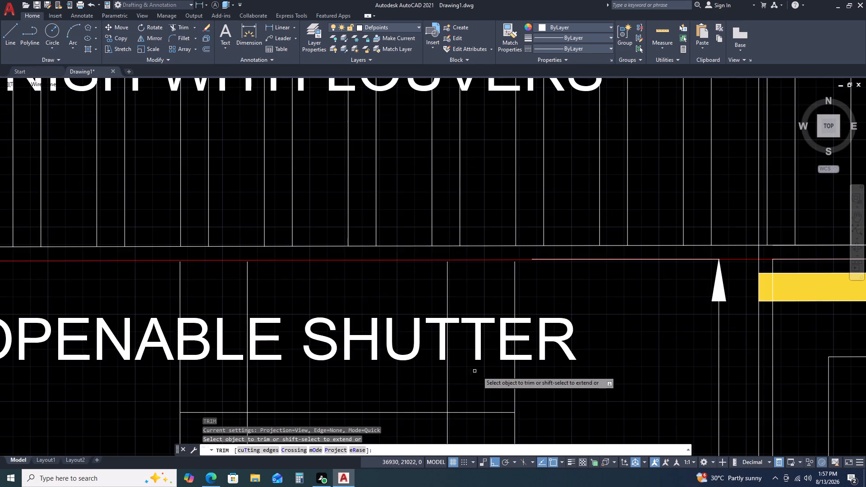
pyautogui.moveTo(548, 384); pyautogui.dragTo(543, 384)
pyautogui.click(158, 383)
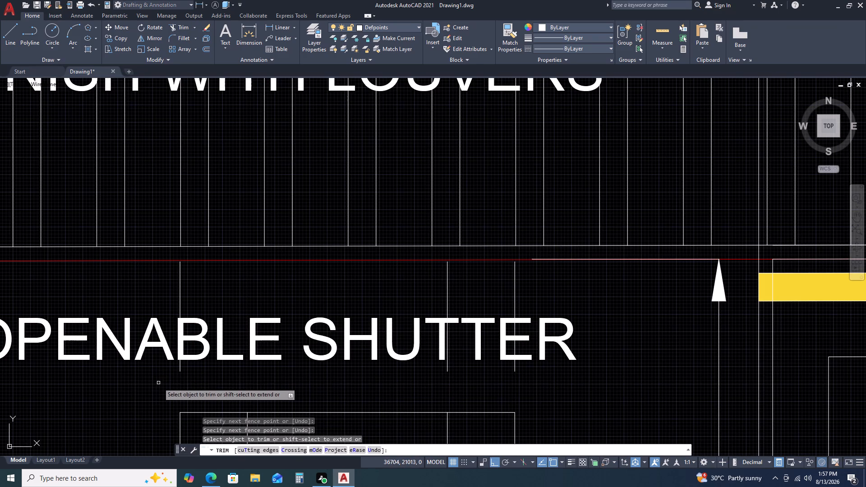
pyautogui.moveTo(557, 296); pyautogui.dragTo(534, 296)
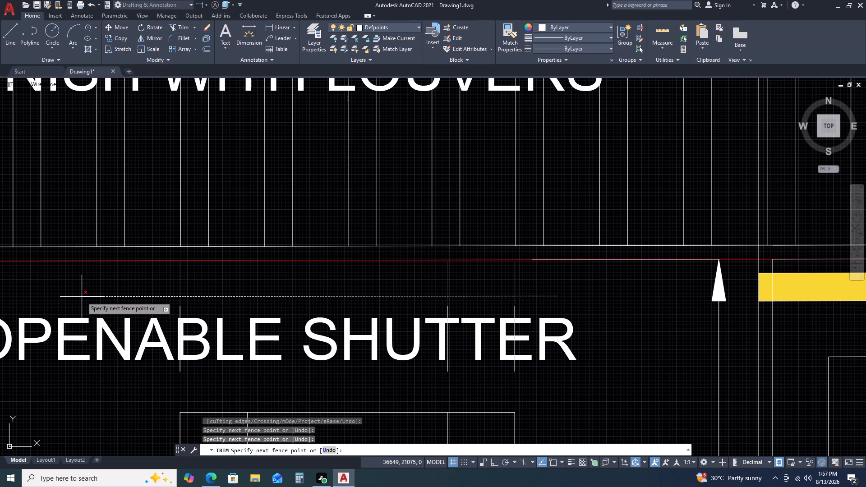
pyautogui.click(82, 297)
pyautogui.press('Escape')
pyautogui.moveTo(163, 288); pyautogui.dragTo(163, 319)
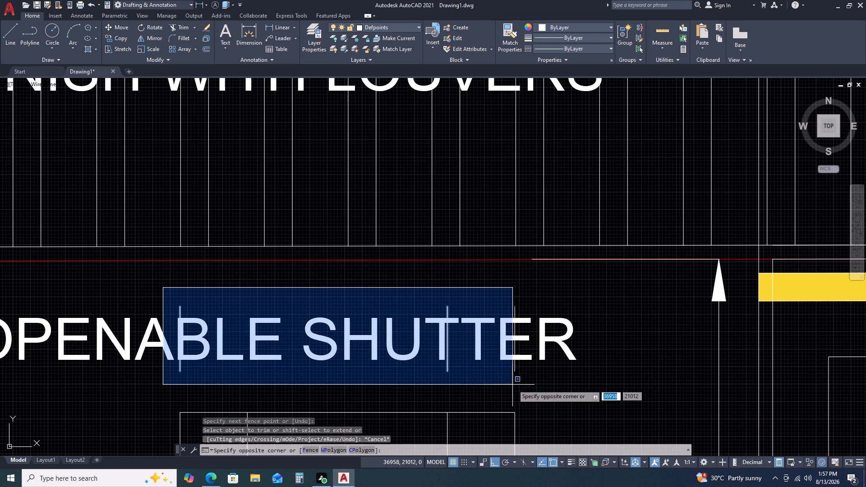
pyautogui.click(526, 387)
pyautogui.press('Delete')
# Inspect the grille unit and its shortened duct against the neighbouring cabinets and the 630 dimension.
pyautogui.scroll(-3, 450, 335)
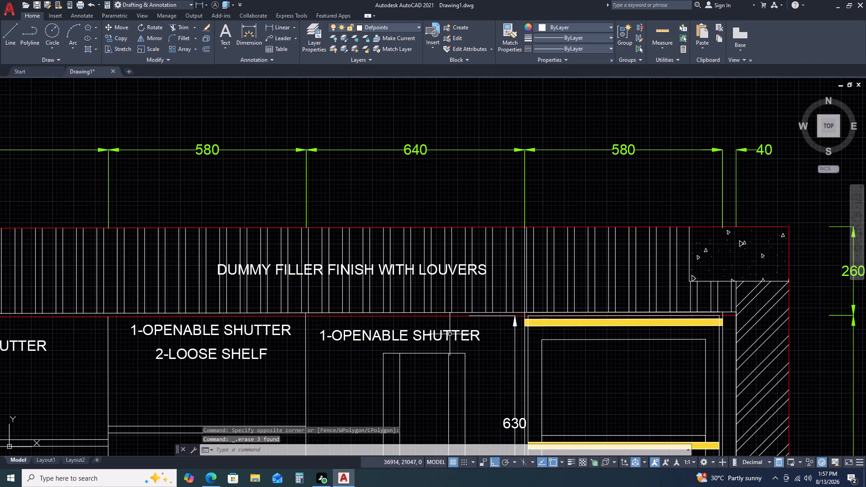
pyautogui.moveTo(463, 353); pyautogui.dragTo(455, 326, button='middle')
pyautogui.scroll(-3, 426, 272)
pyautogui.scroll(3, 387, 337)
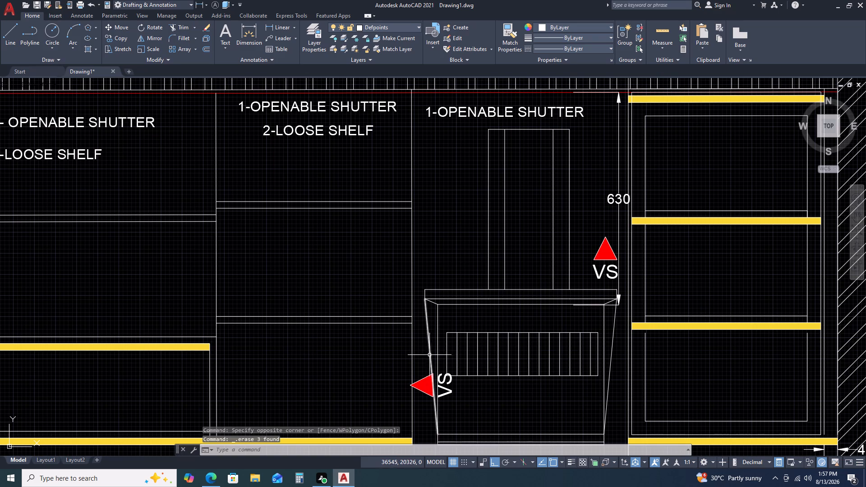
pyautogui.moveTo(591, 319); pyautogui.dragTo(536, 358, button='middle')
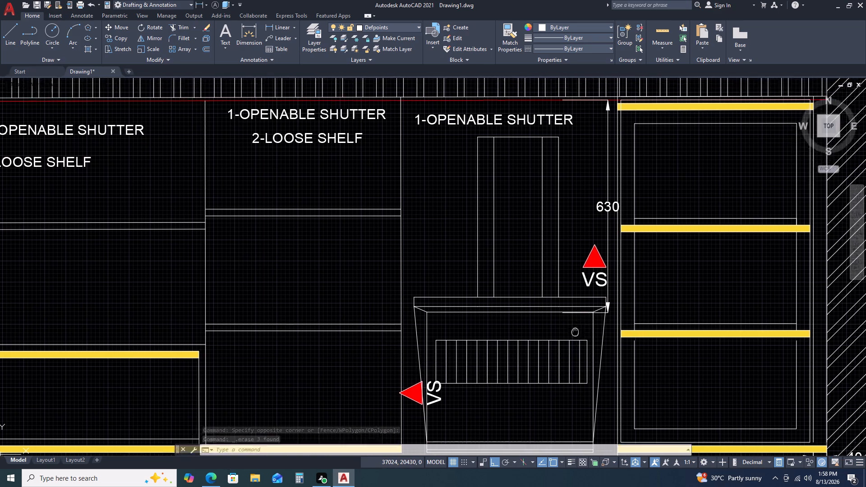
pyautogui.scroll(2, 558, 349)
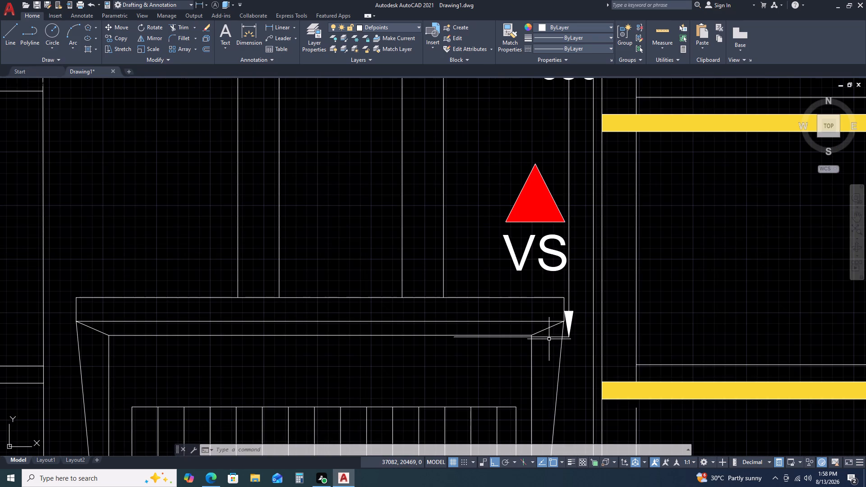
pyautogui.scroll(-3, 550, 338)
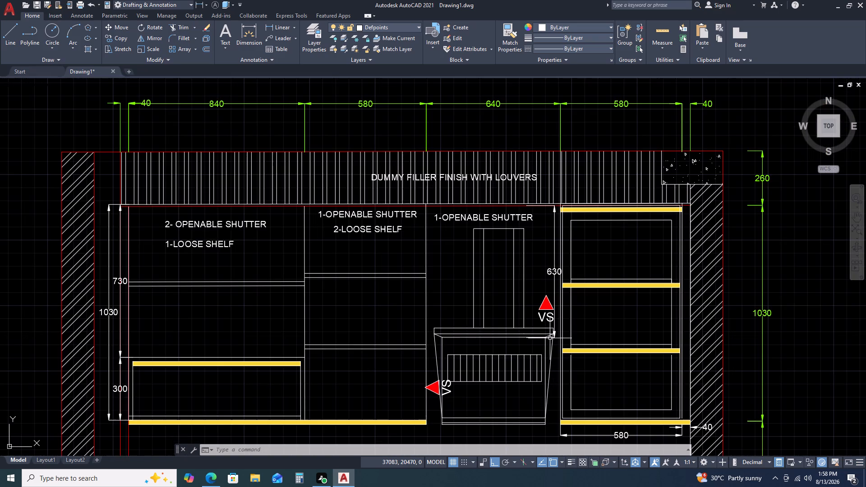
pyautogui.scroll(-2, 543, 344)
pyautogui.scroll(2, 522, 370)
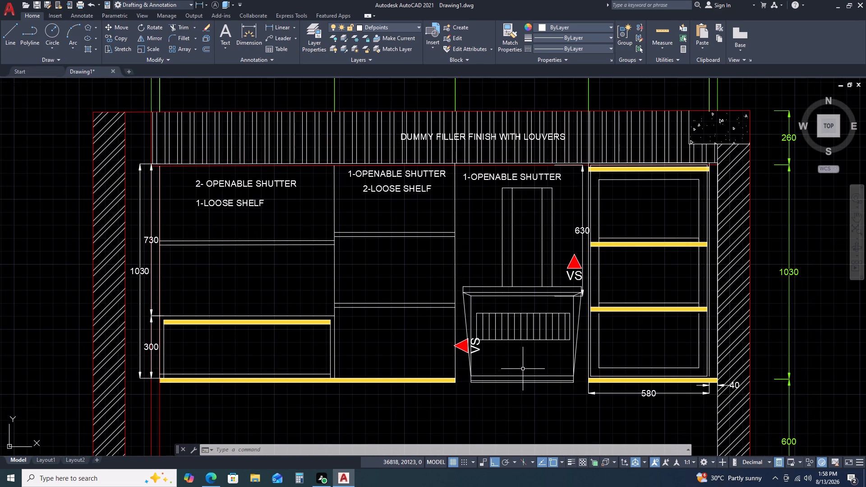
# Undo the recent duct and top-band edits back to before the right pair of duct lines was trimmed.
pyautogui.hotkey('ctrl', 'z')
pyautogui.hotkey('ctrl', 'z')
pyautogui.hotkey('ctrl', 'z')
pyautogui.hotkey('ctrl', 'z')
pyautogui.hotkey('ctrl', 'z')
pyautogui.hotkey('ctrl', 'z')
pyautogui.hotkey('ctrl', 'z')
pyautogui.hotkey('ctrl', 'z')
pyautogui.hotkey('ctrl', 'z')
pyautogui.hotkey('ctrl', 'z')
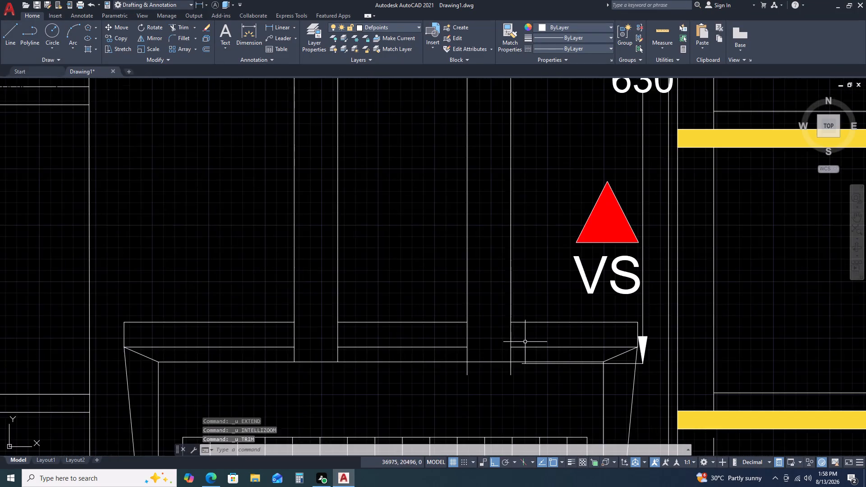
# Undo further back through the extend, erase and scale edits to before the grille unit was enlarged.
pyautogui.hotkey('ctrl', 'z')
pyautogui.hotkey('ctrl', 'z')
pyautogui.hotkey('ctrl', 'z')
pyautogui.hotkey('ctrl', 'z')
pyautogui.hotkey('ctrl', 'z')
pyautogui.hotkey('ctrl', 'z')
pyautogui.hotkey('ctrl', 'z')
pyautogui.hotkey('ctrl', 'z')
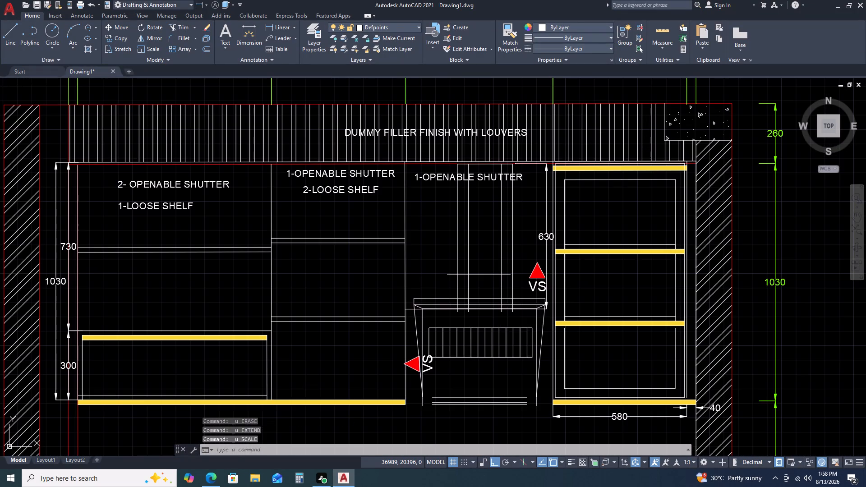
pyautogui.hotkey('ctrl', 'z')
pyautogui.hotkey('ctrl', 'z')
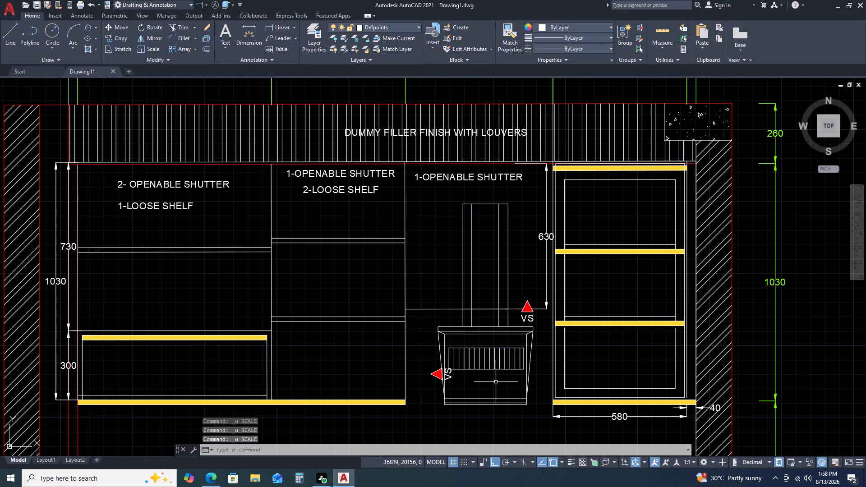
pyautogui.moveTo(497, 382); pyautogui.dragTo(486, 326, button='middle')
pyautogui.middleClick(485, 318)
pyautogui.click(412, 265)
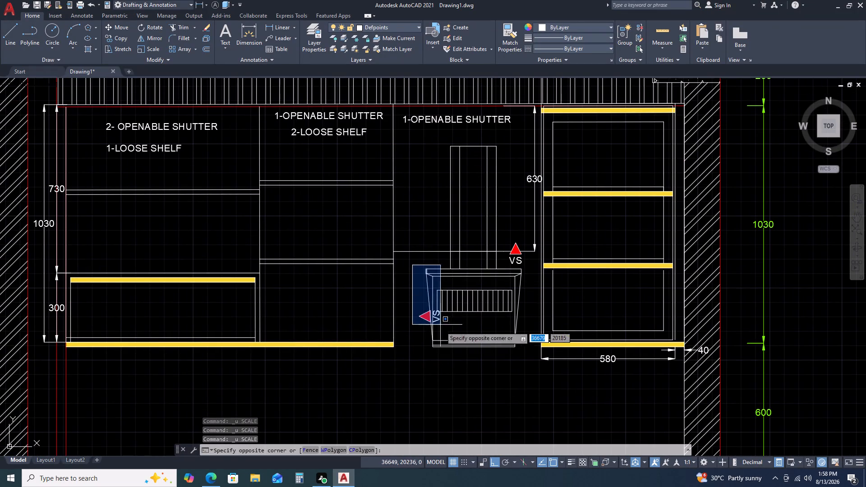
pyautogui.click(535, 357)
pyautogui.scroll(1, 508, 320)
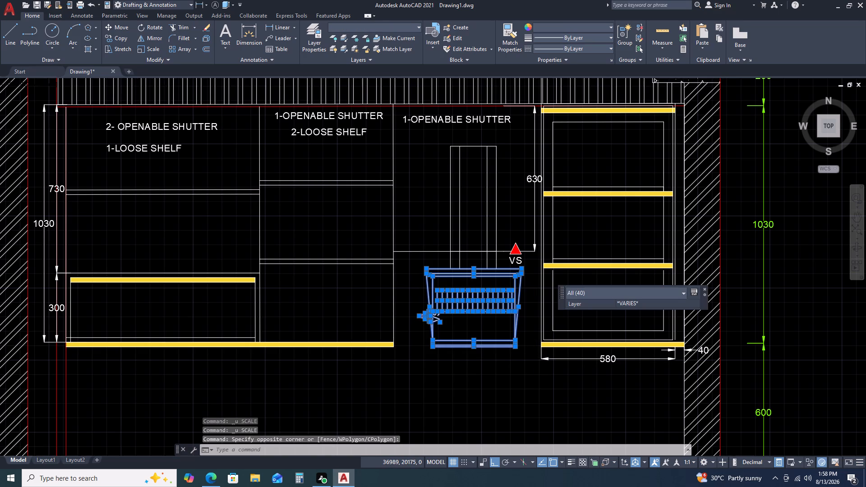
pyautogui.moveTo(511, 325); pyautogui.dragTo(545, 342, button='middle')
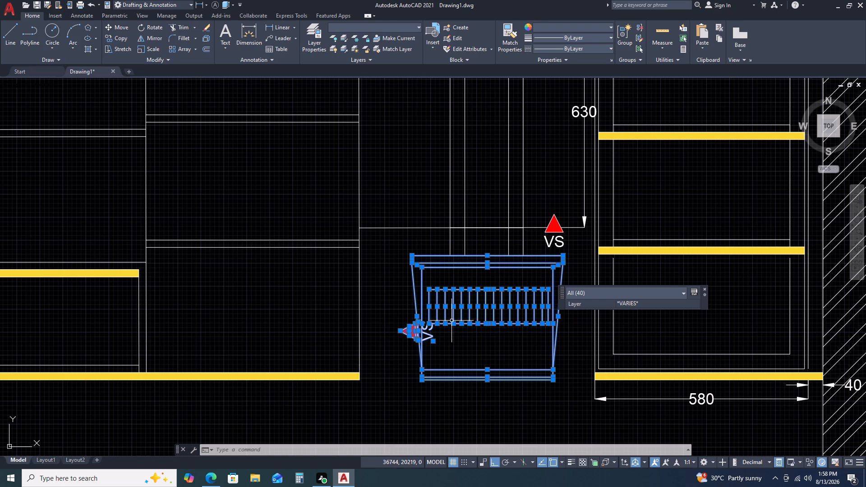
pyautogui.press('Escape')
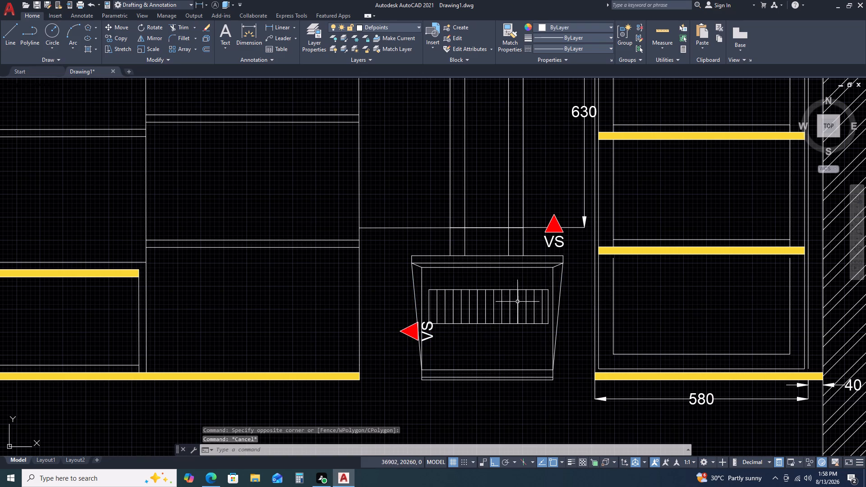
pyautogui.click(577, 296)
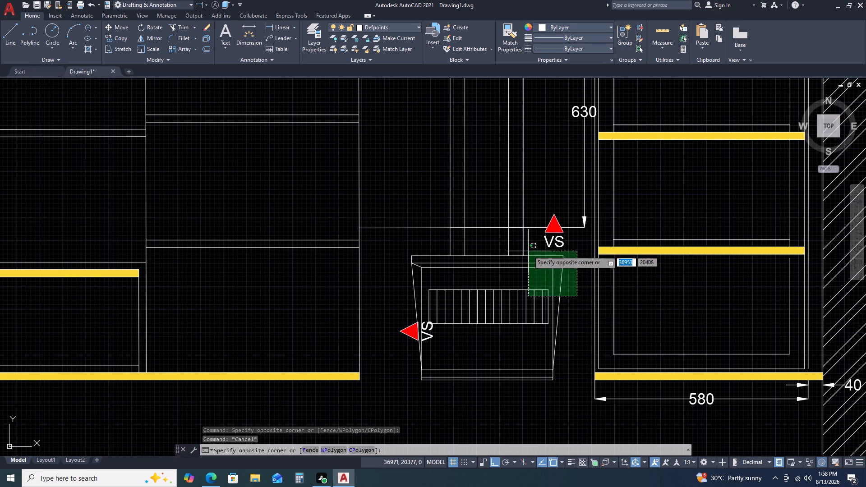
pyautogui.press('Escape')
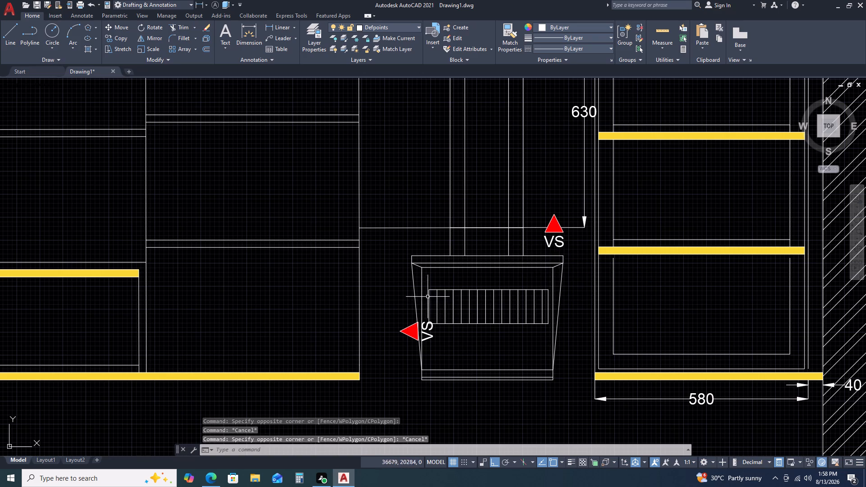
# Delete the tapered body and top band outlines of the grille unit, keeping the grille and the bottom horizontal lines.
pyautogui.moveTo(441, 276); pyautogui.dragTo(432, 271)
pyautogui.click(399, 254)
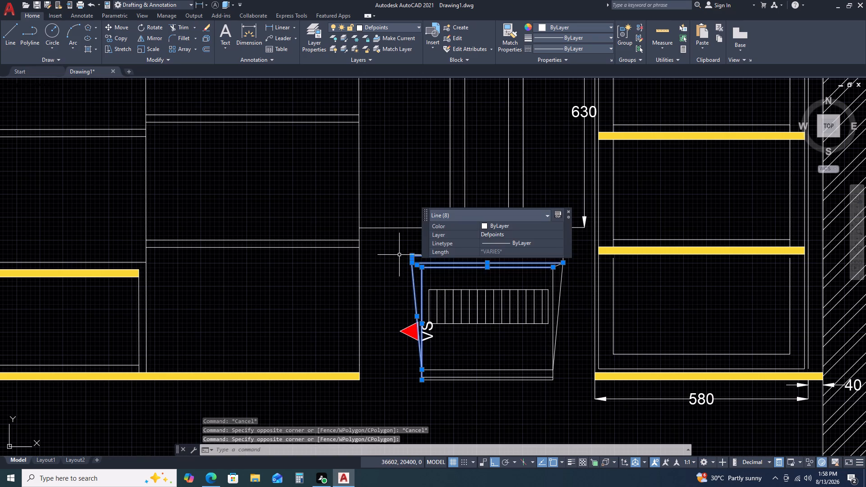
pyautogui.press('Delete')
pyautogui.click(562, 279)
pyautogui.click(554, 266)
pyautogui.press('Delete')
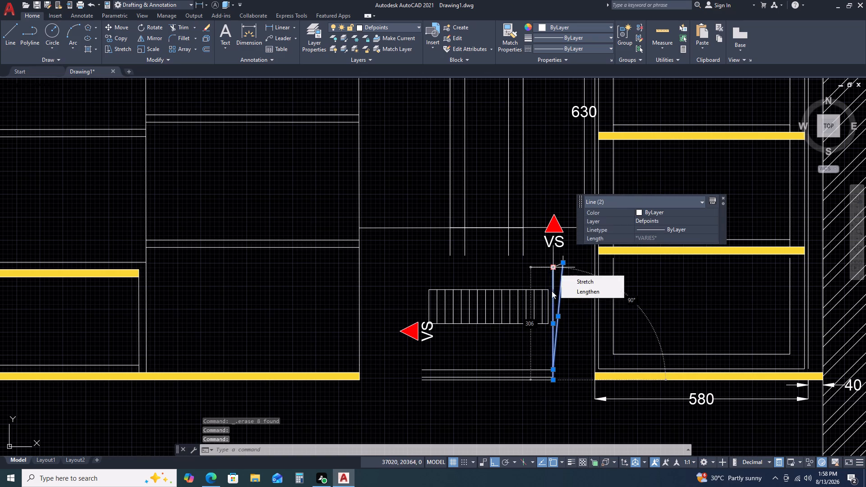
pyautogui.press('Delete')
pyautogui.click(565, 271)
pyautogui.click(558, 256)
pyautogui.press('Delete')
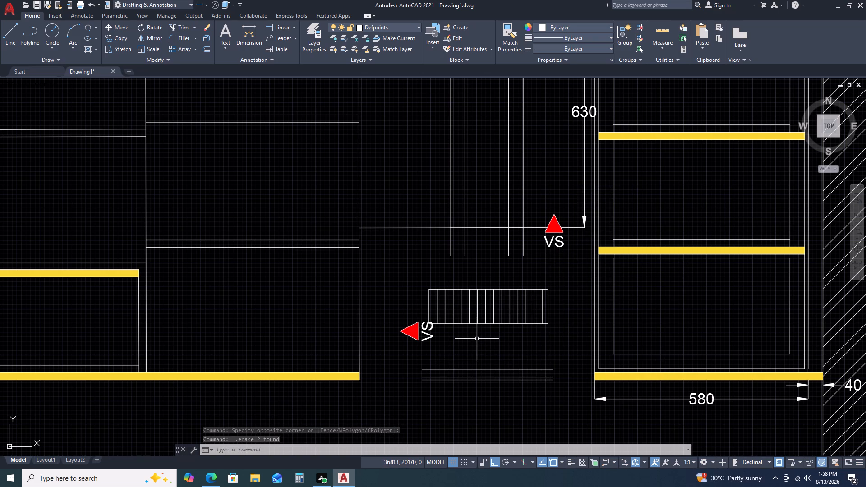
# Move the left-pointing VS marker straight up from beside the grille to above the horizontal line at the 630 dimension's lower end.
pyautogui.click(429, 344)
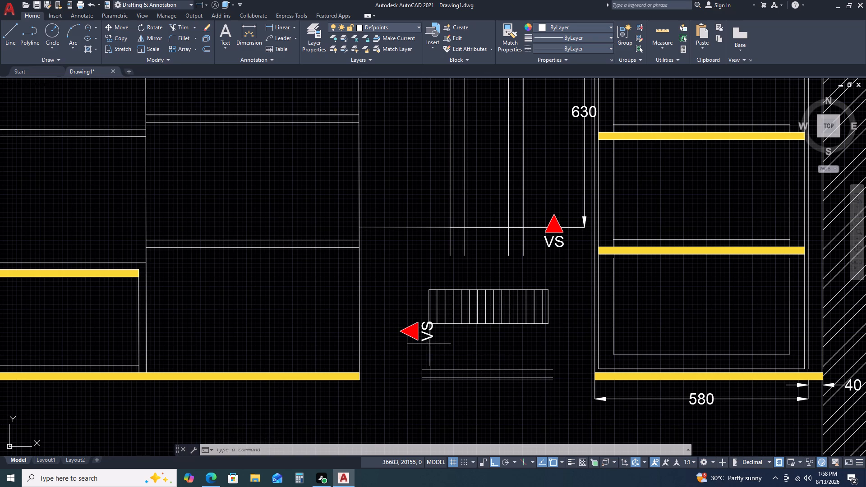
pyautogui.doubleClick(414, 333)
pyautogui.click(415, 315)
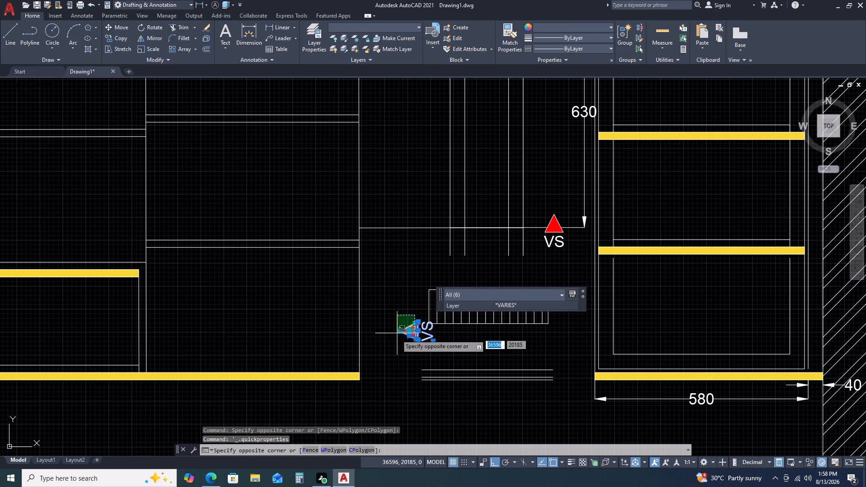
pyautogui.click(394, 337)
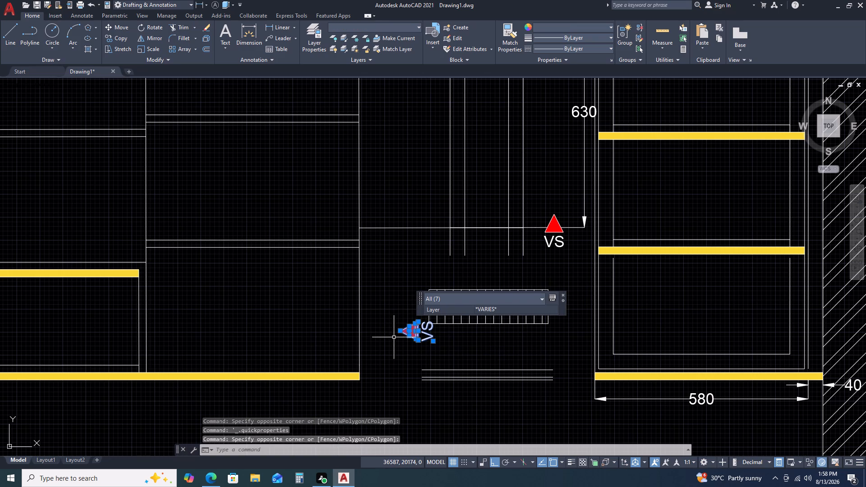
pyautogui.write('M')
pyautogui.press('space')
pyautogui.moveTo(394, 337); pyautogui.dragTo(394, 323)
pyautogui.click(393, 202)
pyautogui.press('Escape')
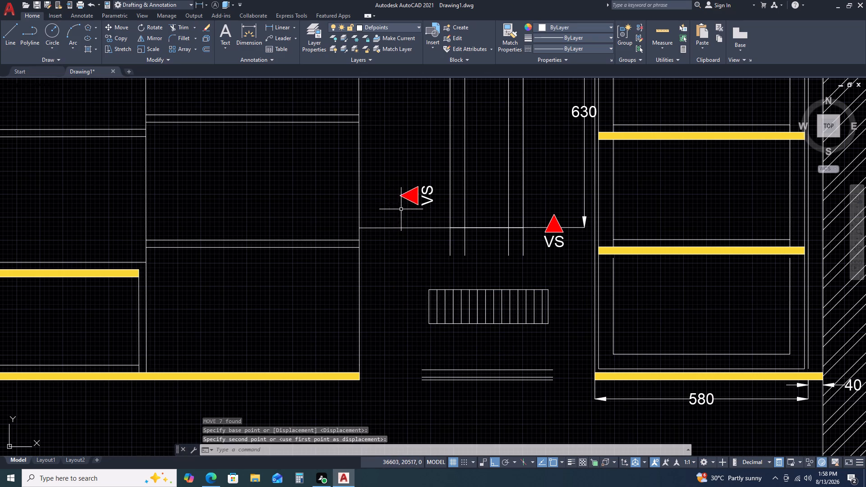
# Delete the overlapping lines along the vertical edge of the left-pointing VS marker's triangle.
pyautogui.click(414, 187)
pyautogui.scroll(3, 405, 199)
pyautogui.press('Escape')
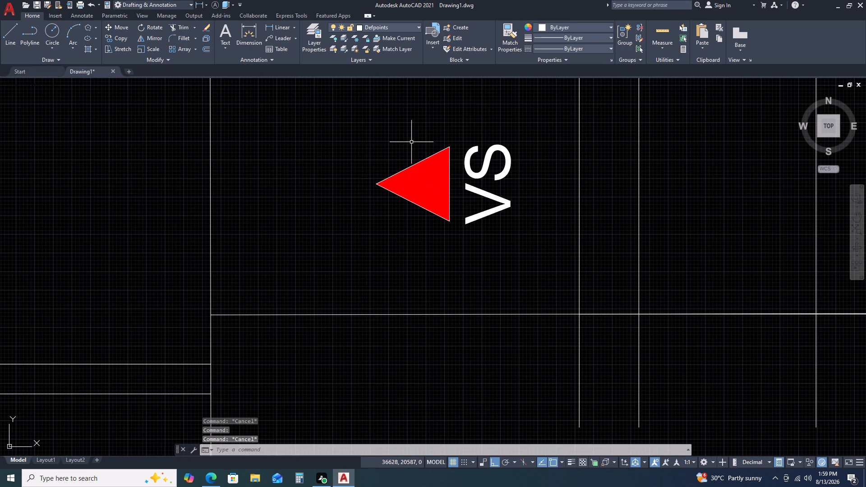
pyautogui.moveTo(411, 145); pyautogui.dragTo(411, 154)
pyautogui.click(456, 238)
pyautogui.press('Delete')
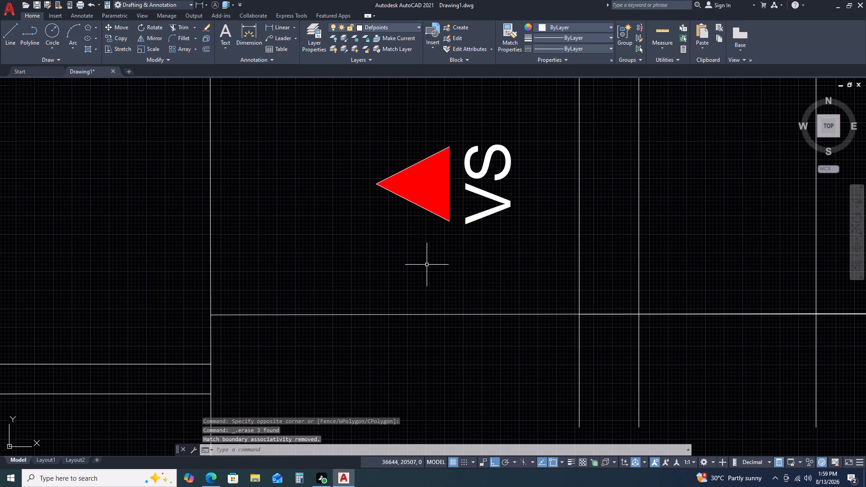
# Draw a line between the upper and lower corners of the VS triangle to redraw its vertical edge.
pyautogui.press('l')
pyautogui.press('space')
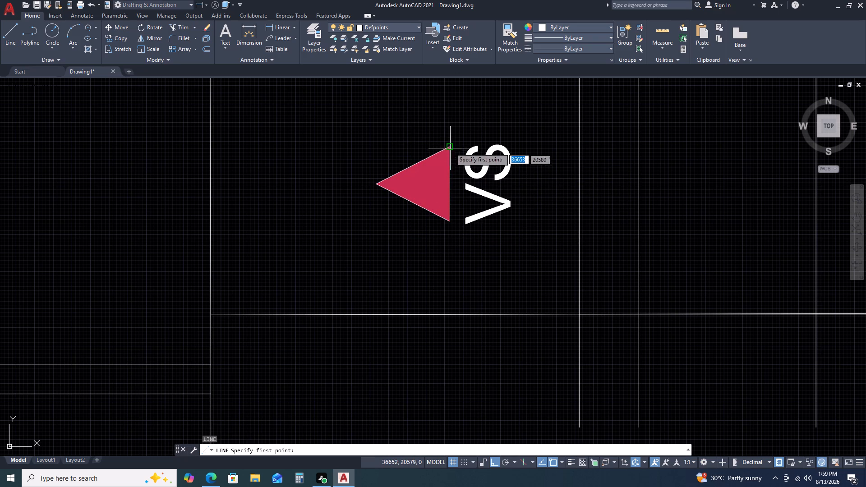
pyautogui.click(450, 147)
pyautogui.click(449, 224)
pyautogui.press('Escape')
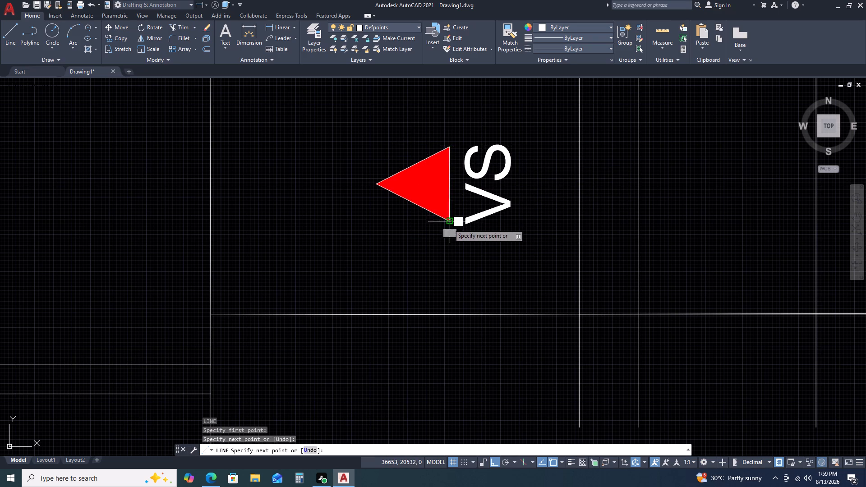
# Draw a rectangle about 470 by 301 around the grille, below the duct lines.
pyautogui.scroll(-3, 428, 176)
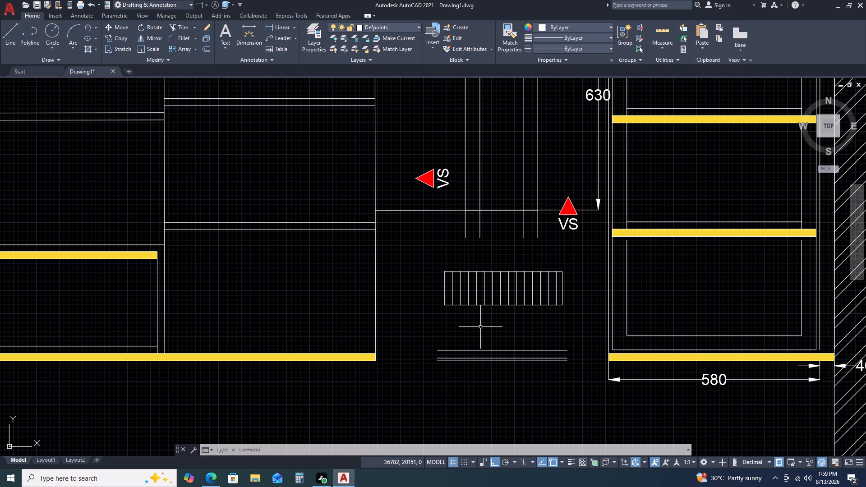
pyautogui.write('REC')
pyautogui.press('space')
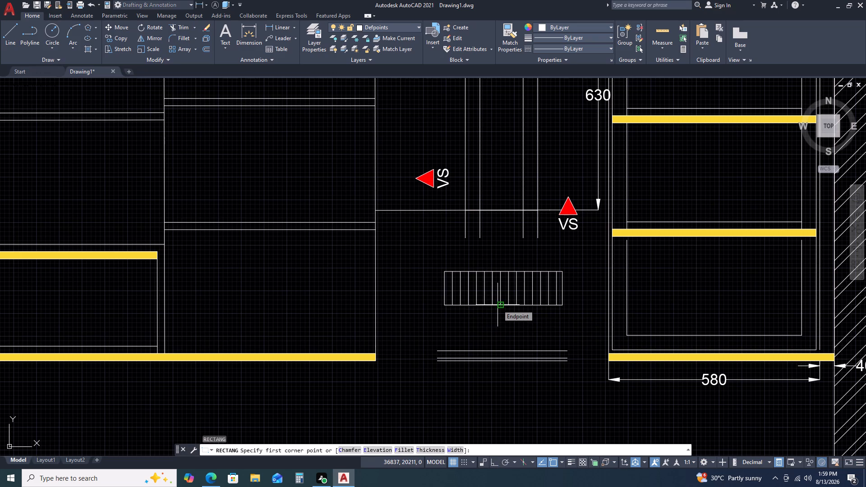
pyautogui.click(411, 241)
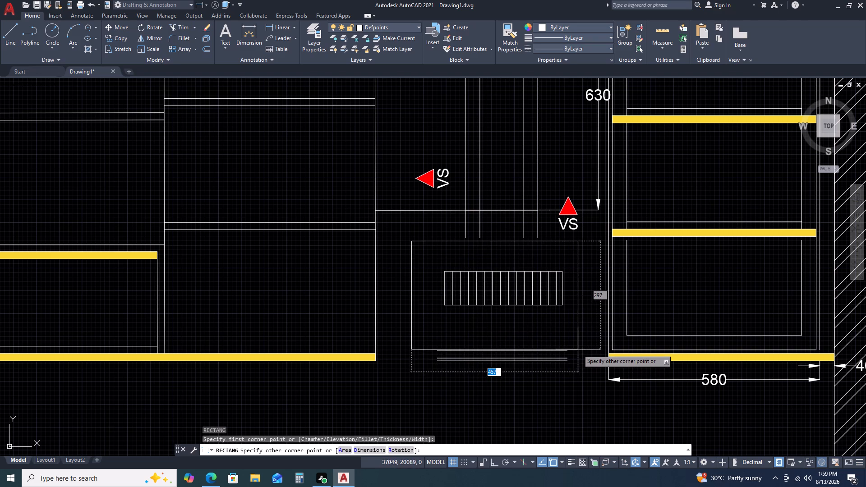
pyautogui.scroll(1, 580, 352)
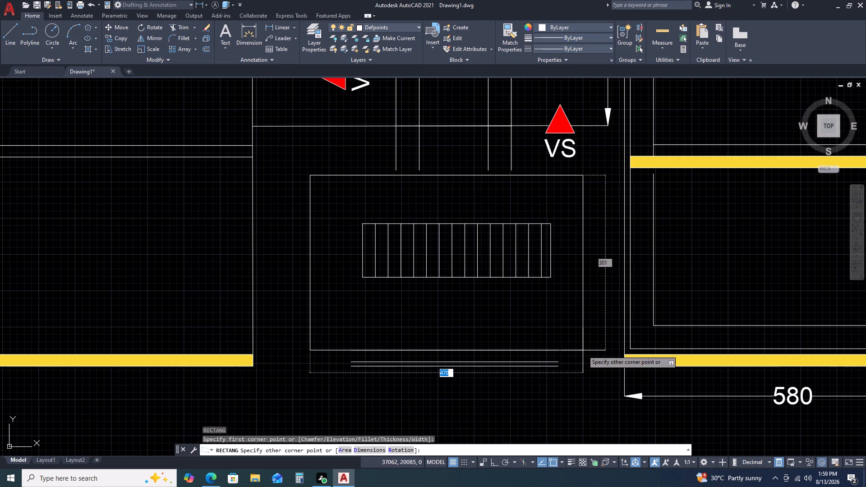
pyautogui.click(583, 350)
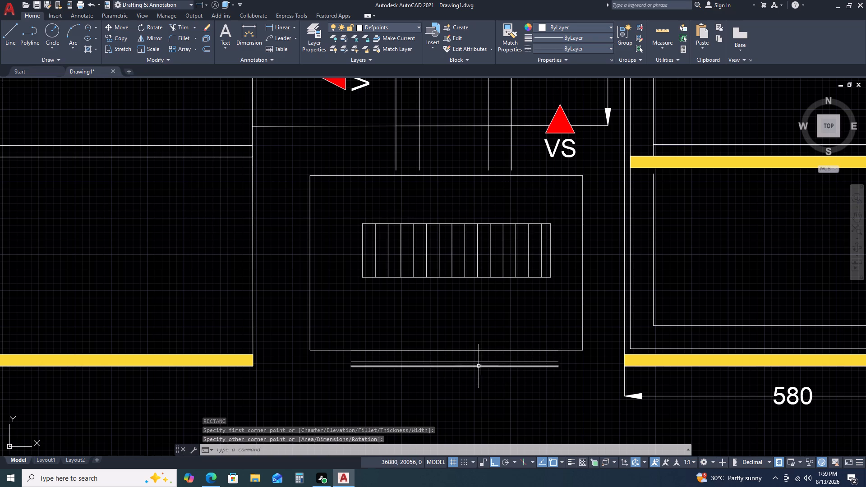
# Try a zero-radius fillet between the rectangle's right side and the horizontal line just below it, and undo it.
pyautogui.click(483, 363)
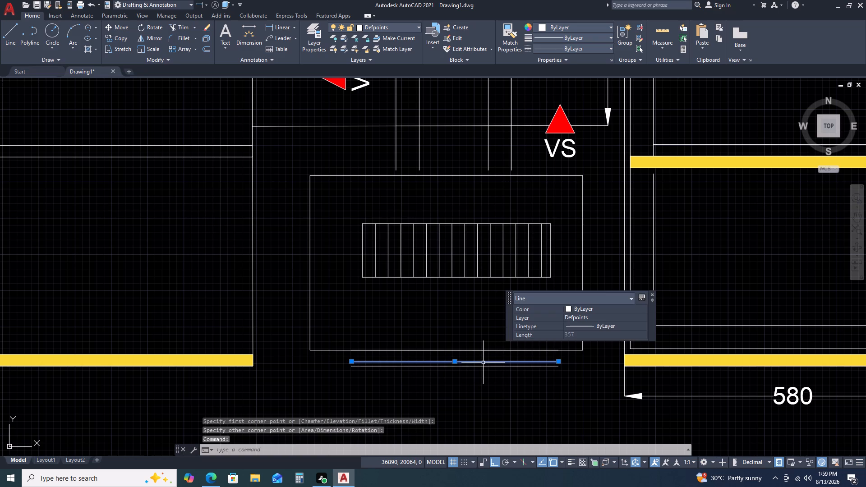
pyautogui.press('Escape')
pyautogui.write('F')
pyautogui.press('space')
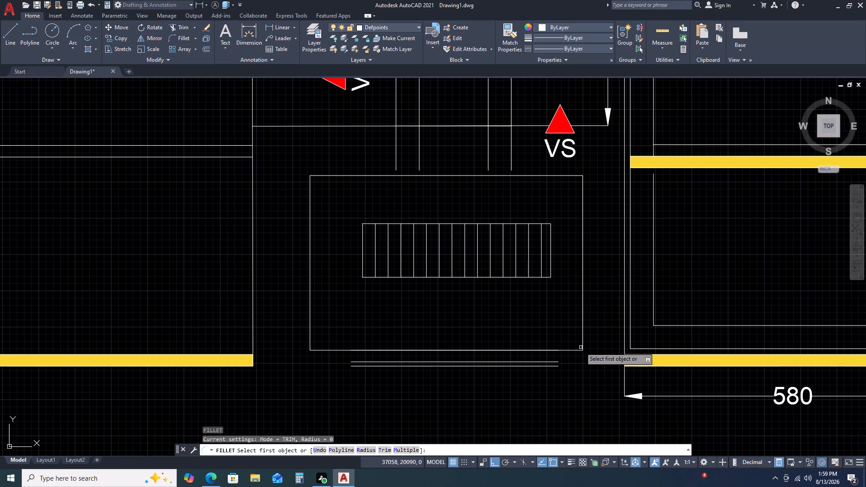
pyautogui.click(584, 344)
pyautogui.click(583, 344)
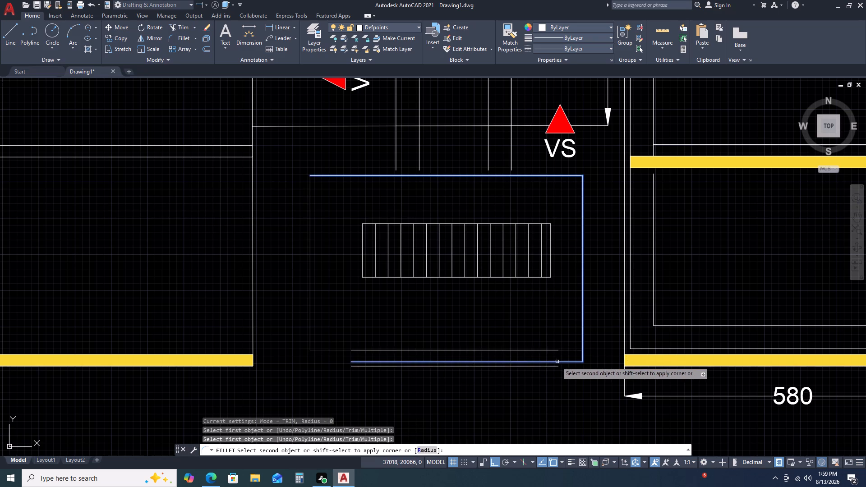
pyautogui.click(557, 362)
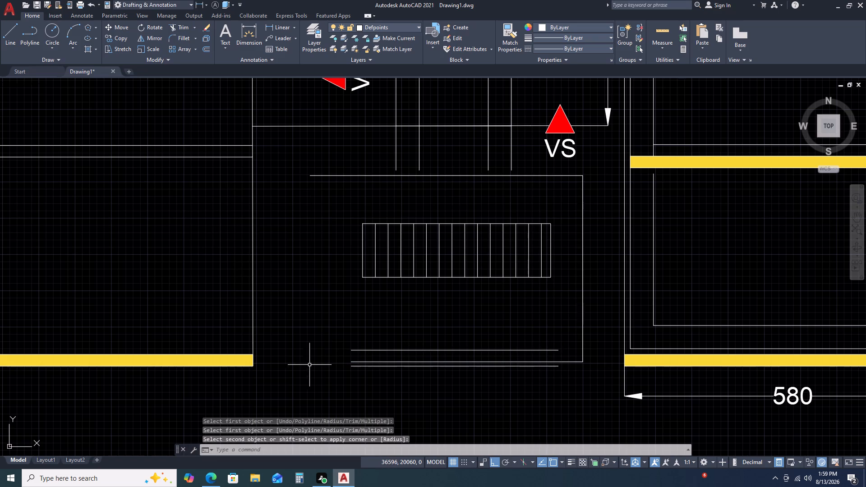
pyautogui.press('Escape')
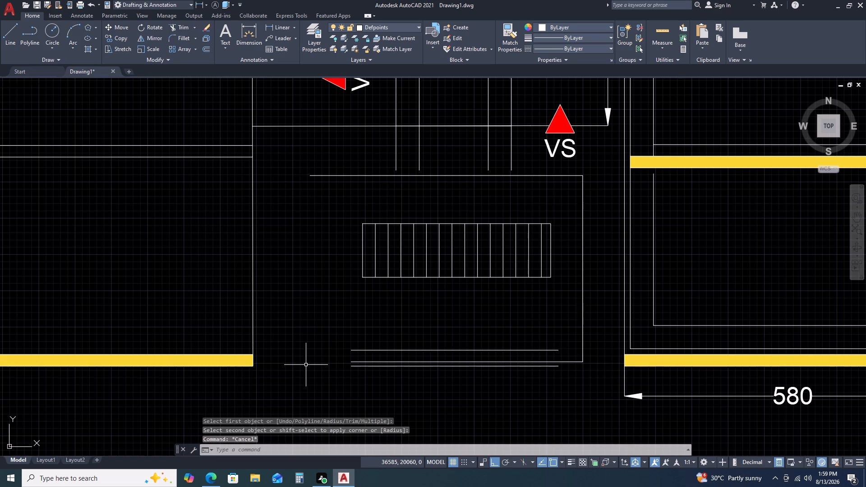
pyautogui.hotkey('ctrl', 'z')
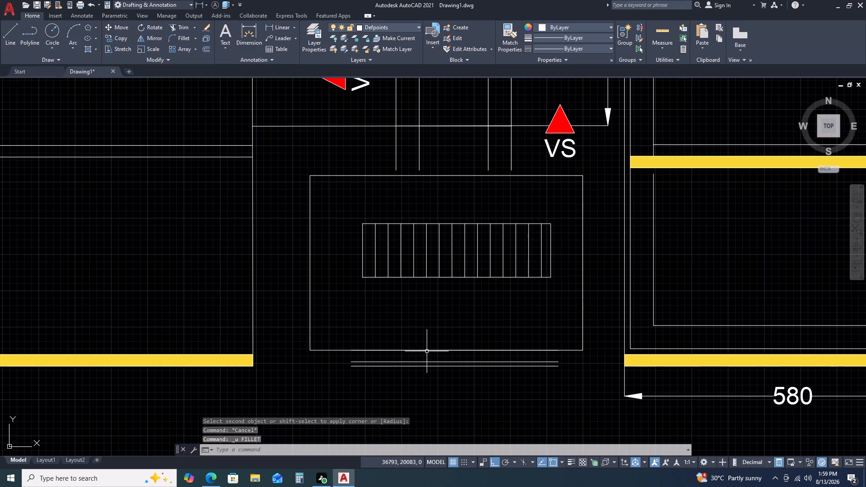
# Delete the short horizontal line overlapping the new rectangle's bottom edge, keeping the two lines beneath it.
pyautogui.click(428, 350)
pyautogui.press('Escape')
pyautogui.click(349, 337)
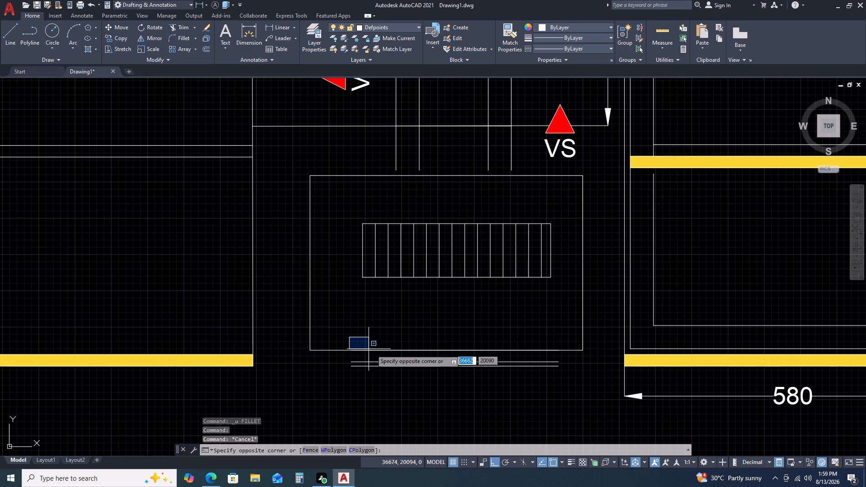
pyautogui.click(581, 362)
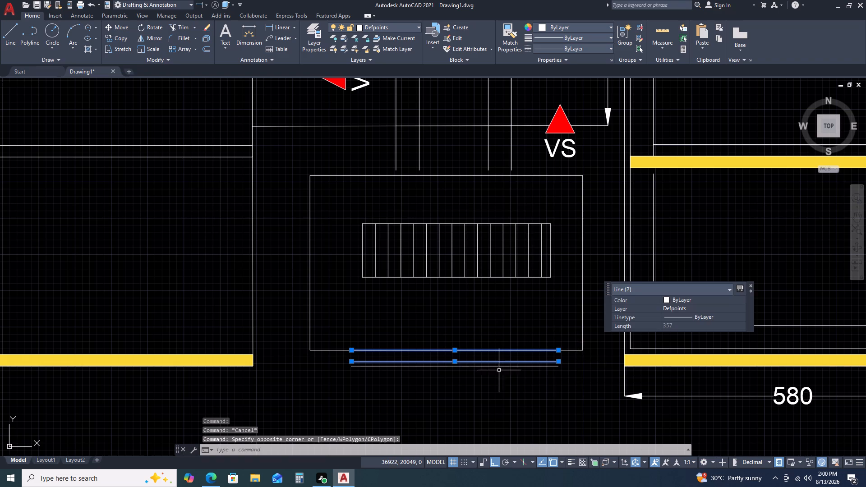
pyautogui.press('Escape')
pyautogui.click(333, 334)
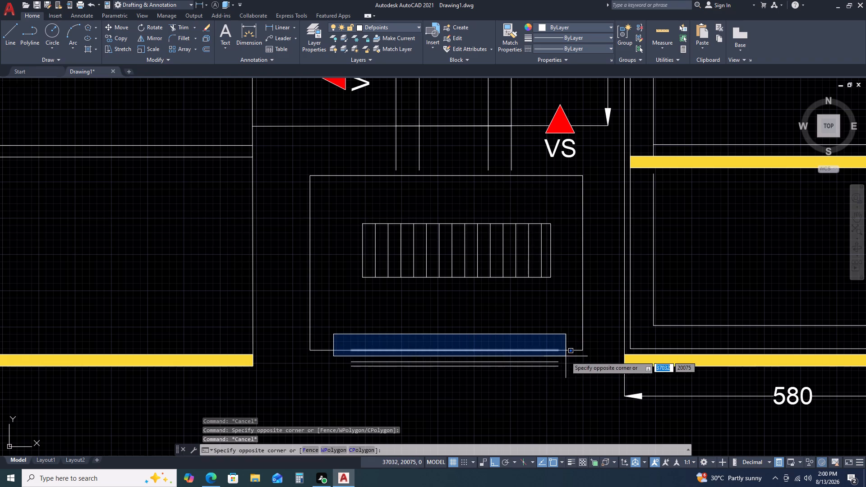
pyautogui.click(566, 356)
pyautogui.press('Delete')
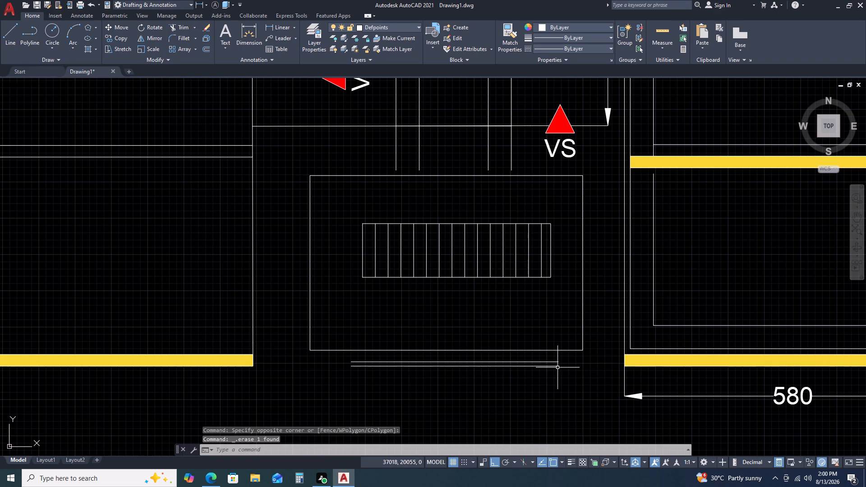
# Draw short vertical lines about 35 long down from both lower corners of the rectangle, reaching past the two horizontal lines beneath it.
pyautogui.write('L')
pyautogui.press('space')
pyautogui.click(583, 349)
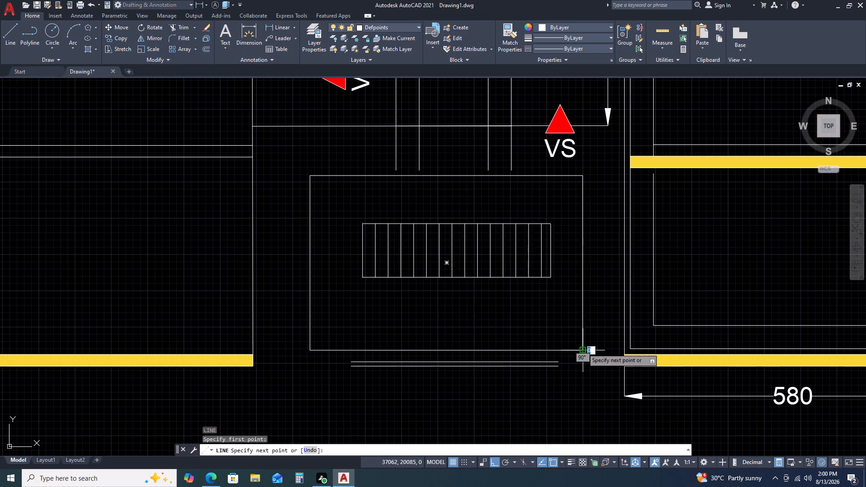
pyautogui.click(581, 368)
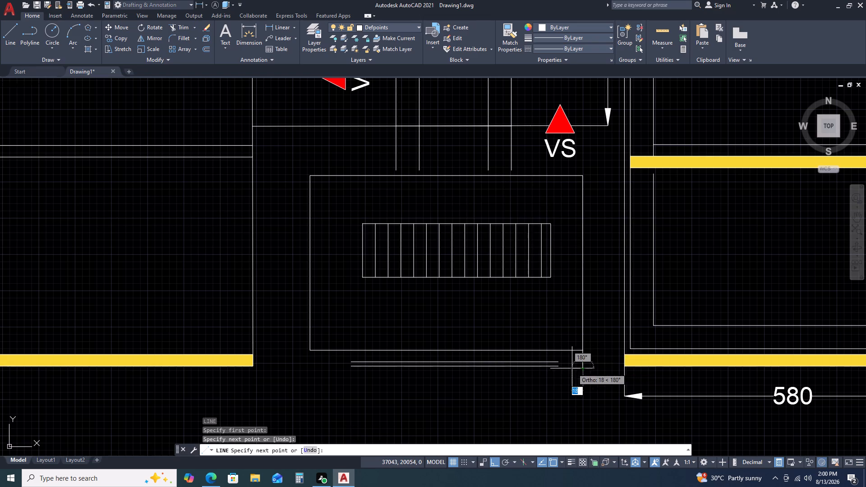
pyautogui.press('Escape')
pyautogui.press('space')
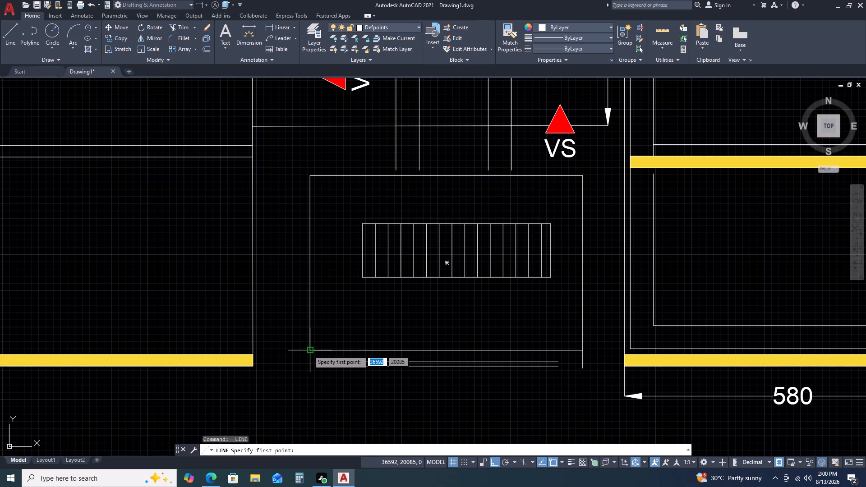
pyautogui.click(309, 350)
pyautogui.click(309, 372)
pyautogui.press('Escape')
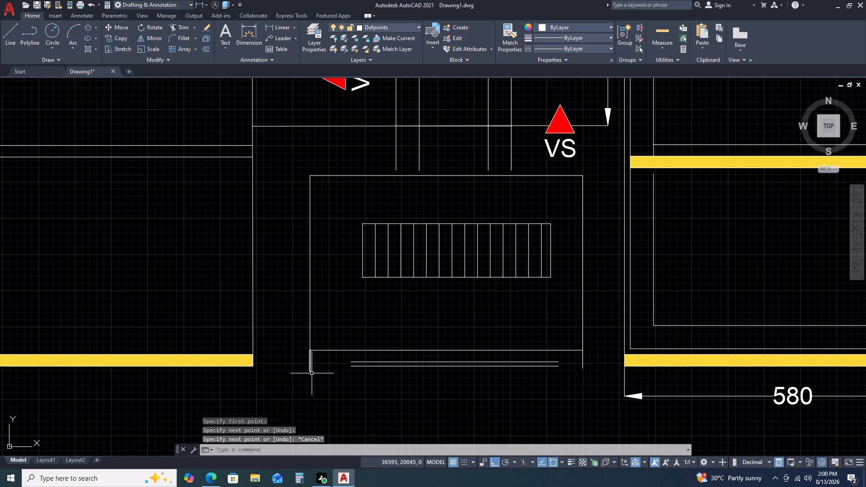
# Extend both ends of the two horizontal lines beneath the rectangle to the short vertical lines.
pyautogui.write('EX')
pyautogui.press('space')
pyautogui.press('space')
pyautogui.click(465, 376)
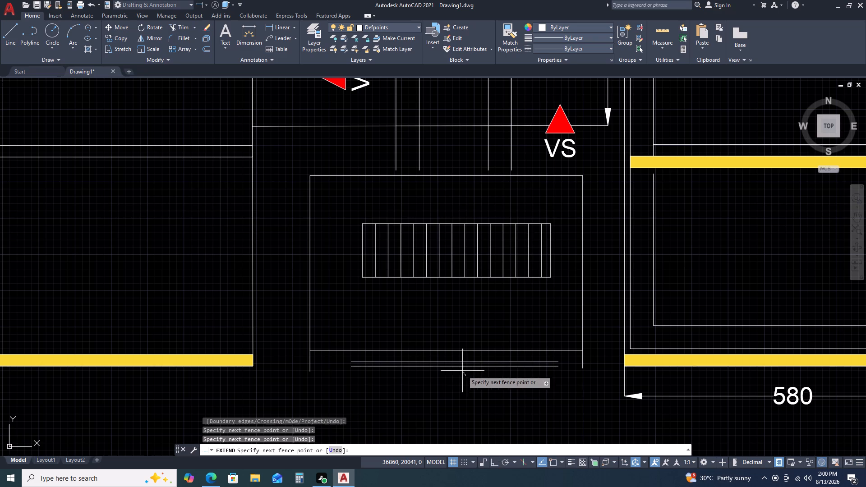
pyautogui.click(451, 340)
pyautogui.click(434, 377)
pyautogui.click(422, 337)
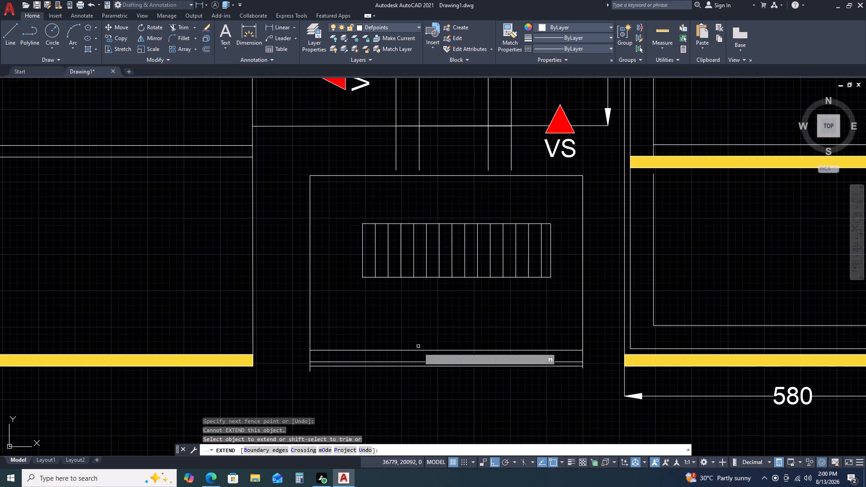
pyautogui.write('TR')
pyautogui.press('space')
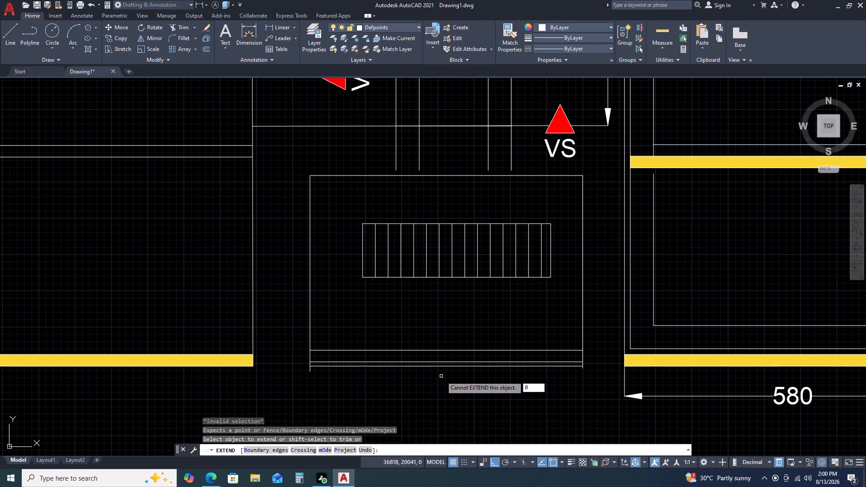
pyautogui.press('Escape')
# Trim the overhanging ends of the two short vertical lines below the lowest horizontal line.
pyautogui.write('TR')
pyautogui.press('space')
pyautogui.scroll(2, 330, 369)
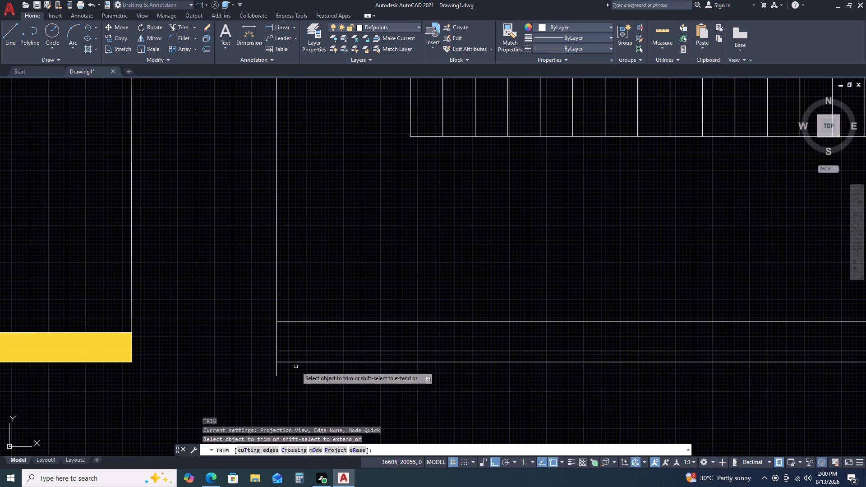
pyautogui.click(296, 367)
pyautogui.click(257, 367)
pyautogui.scroll(-2, 285, 365)
pyautogui.scroll(2, 559, 358)
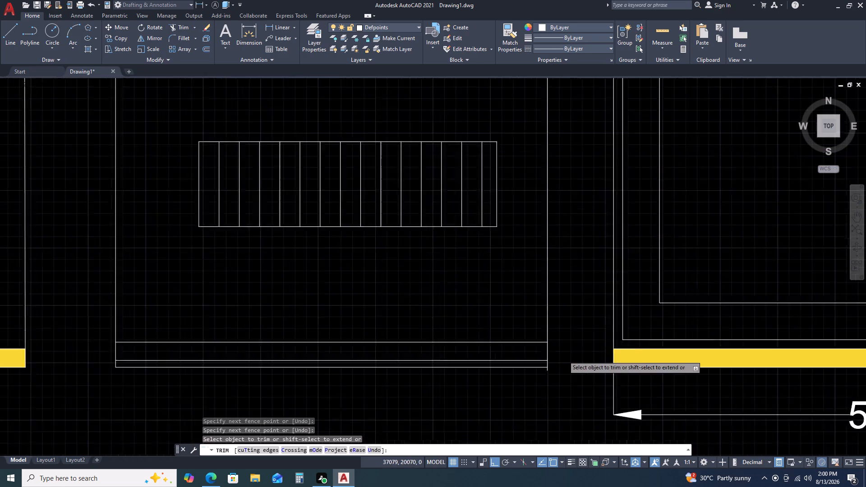
pyautogui.click(546, 377)
pyautogui.click(533, 378)
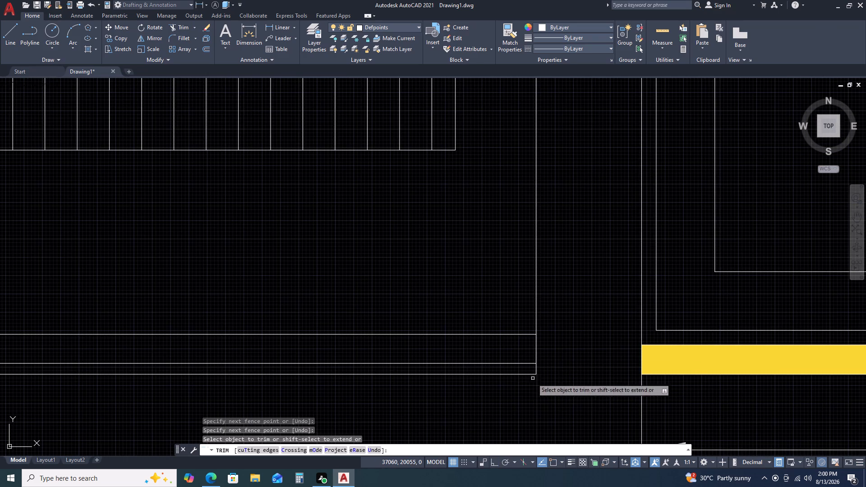
pyautogui.scroll(-2, 425, 370)
pyautogui.scroll(-2, 346, 372)
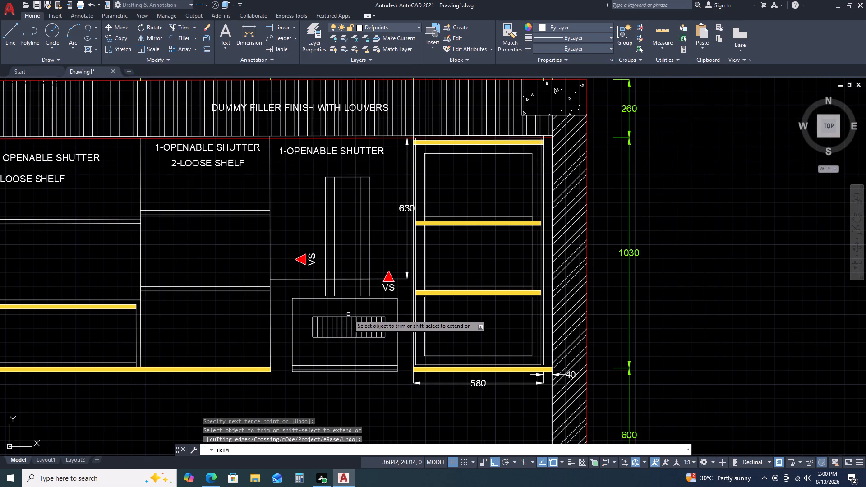
pyautogui.press('Escape')
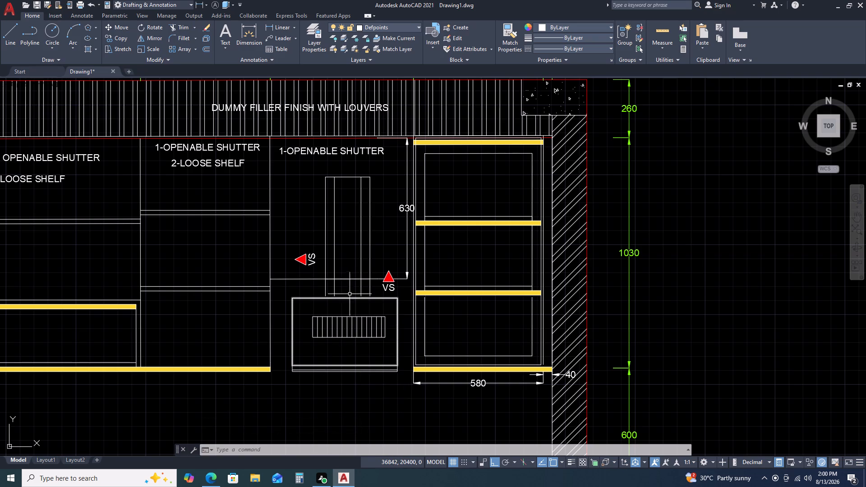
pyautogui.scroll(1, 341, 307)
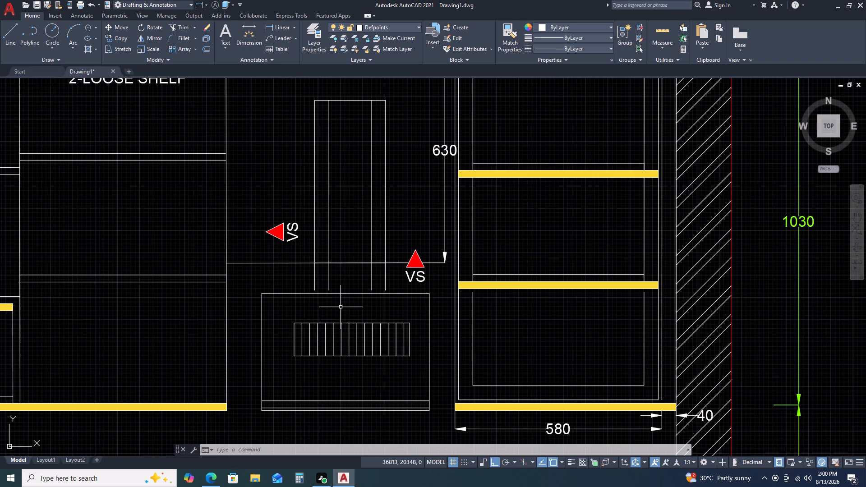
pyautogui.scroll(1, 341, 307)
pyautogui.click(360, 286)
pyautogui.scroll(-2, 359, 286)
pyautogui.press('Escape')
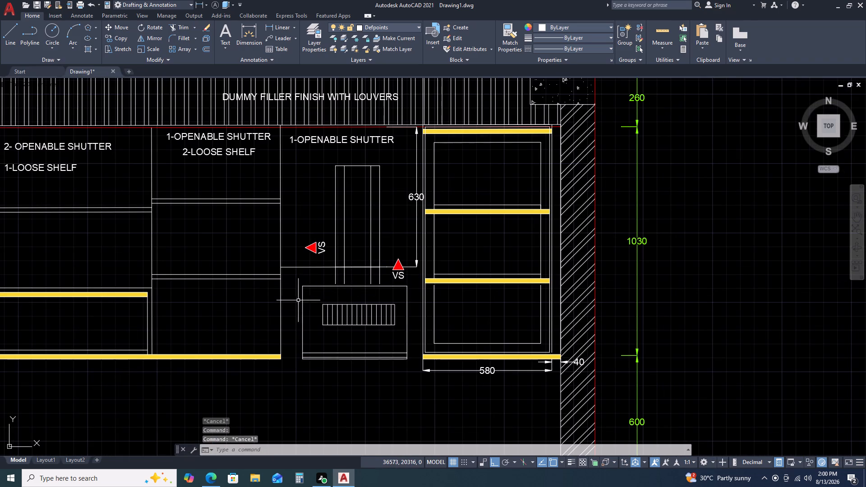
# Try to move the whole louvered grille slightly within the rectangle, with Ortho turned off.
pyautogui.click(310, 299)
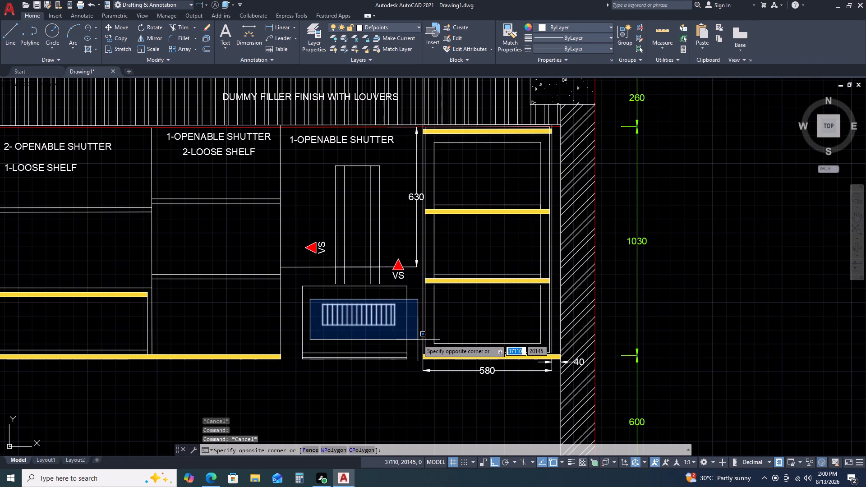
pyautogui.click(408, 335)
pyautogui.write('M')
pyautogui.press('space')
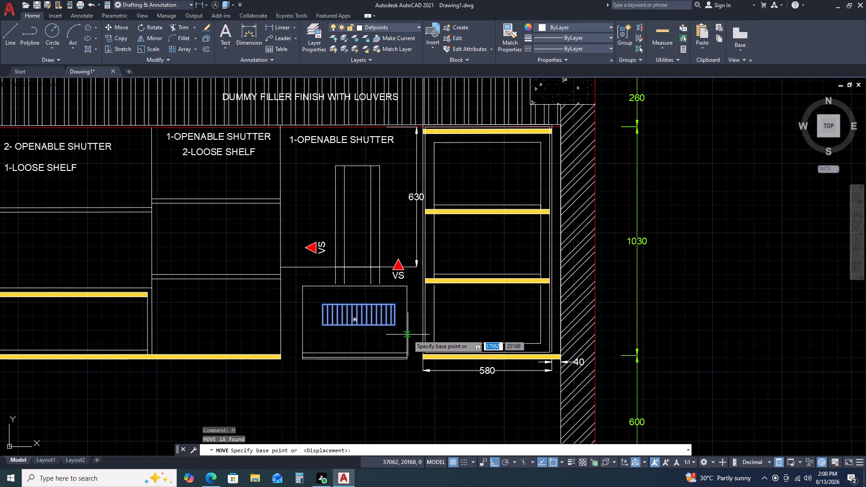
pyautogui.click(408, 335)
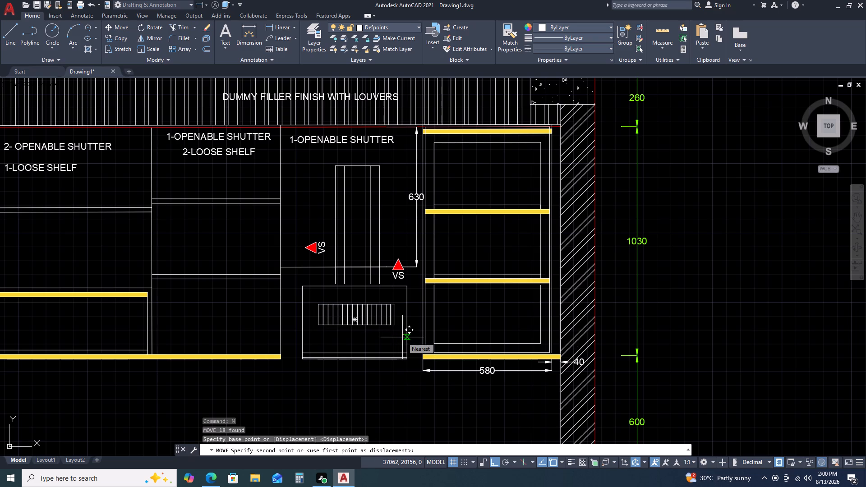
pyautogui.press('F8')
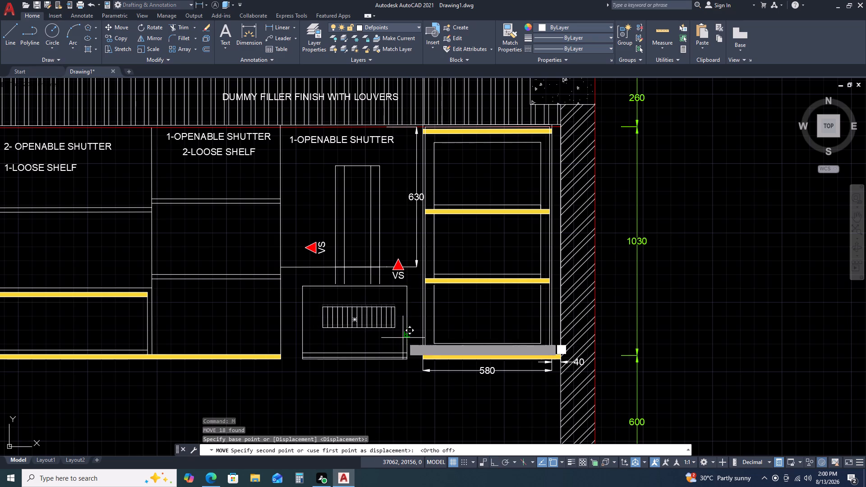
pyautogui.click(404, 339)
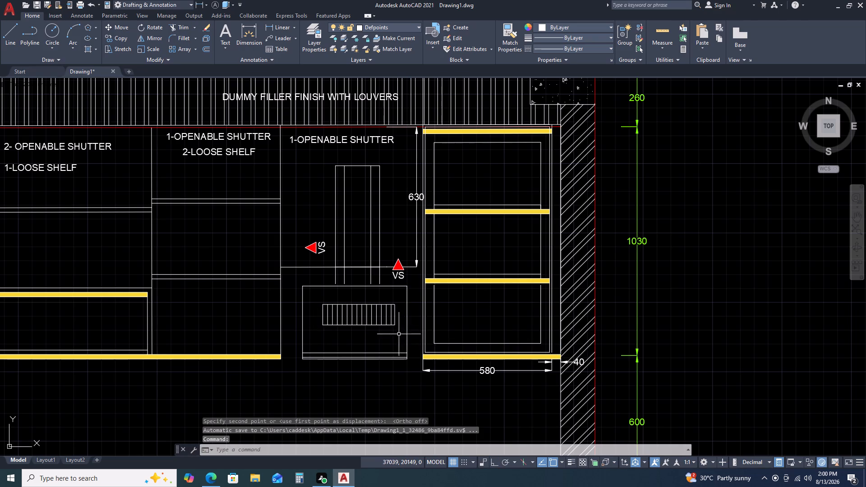
# Move the whole louvered grille straight down about 16 within the rectangle.
pyautogui.click(318, 300)
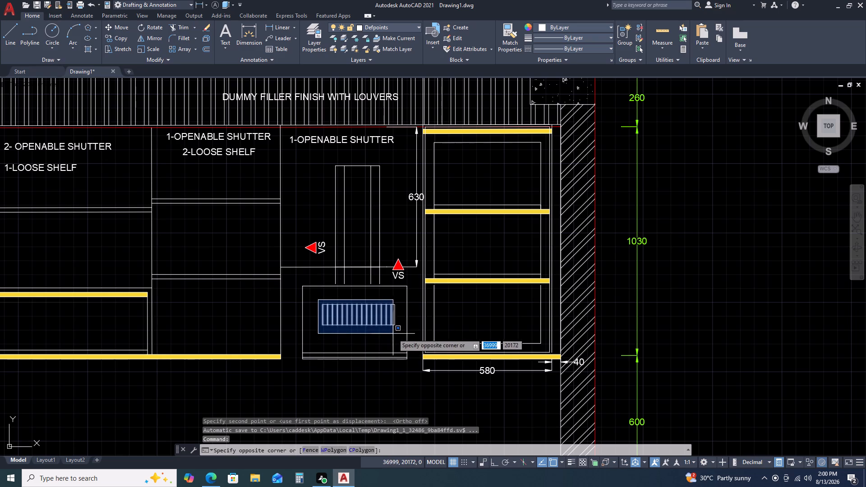
pyautogui.click(399, 334)
pyautogui.press('m')
pyautogui.press('space')
pyautogui.scroll(1, 346, 326)
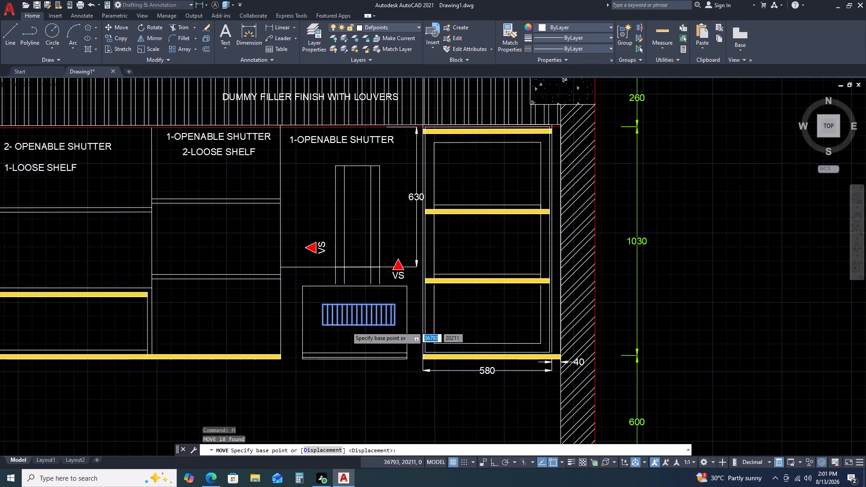
pyautogui.scroll(2, 346, 326)
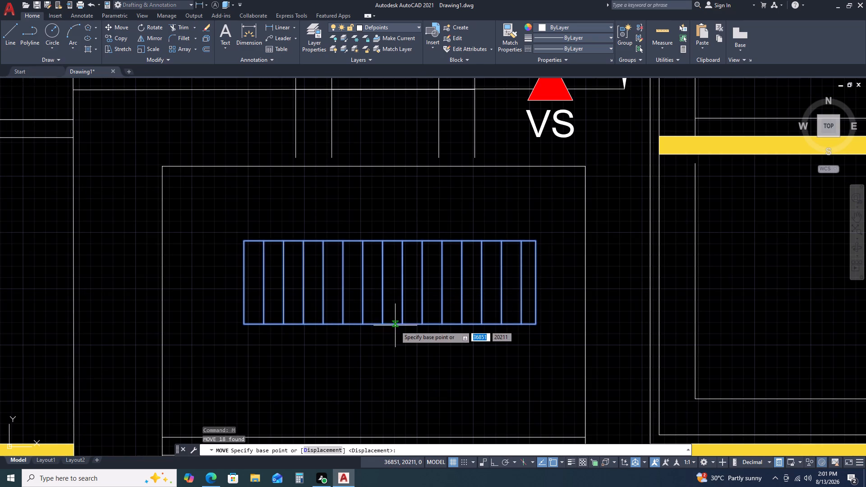
pyautogui.click(395, 326)
pyautogui.click(395, 339)
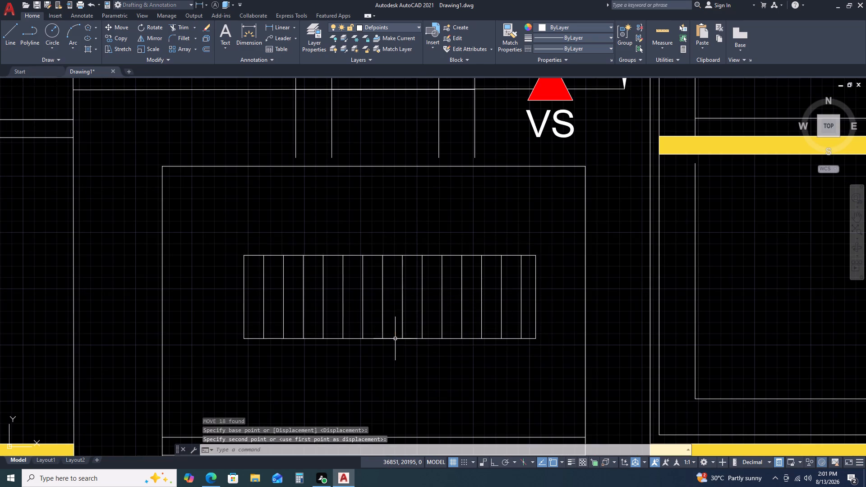
pyautogui.press('Escape')
# Move the louvered grille about 11 to the left and 3 down to bring it closer to the rectangle's centre.
pyautogui.scroll(-2, 448, 289)
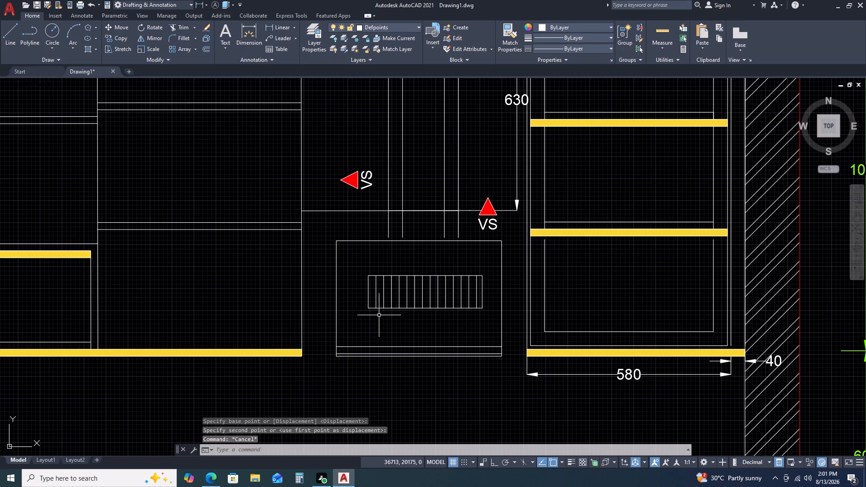
pyautogui.scroll(2, 370, 275)
pyautogui.moveTo(340, 260); pyautogui.dragTo(340, 272)
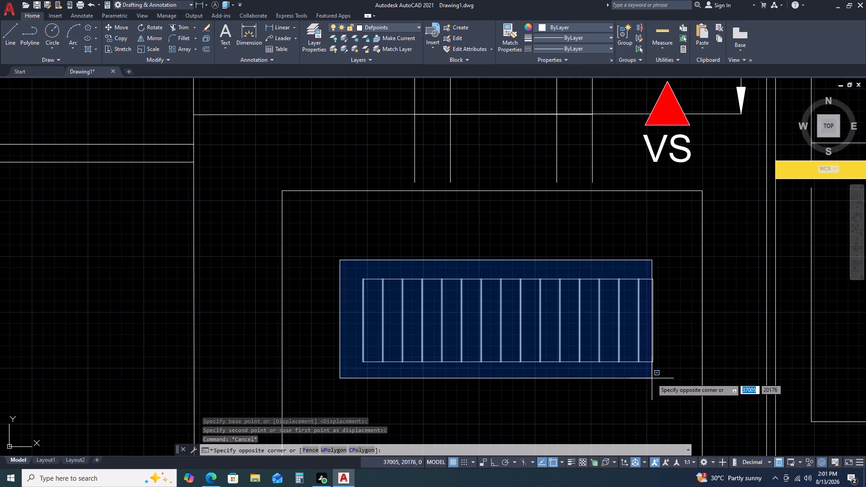
pyautogui.click(667, 382)
pyautogui.press('m')
pyautogui.press('space')
pyautogui.click(627, 382)
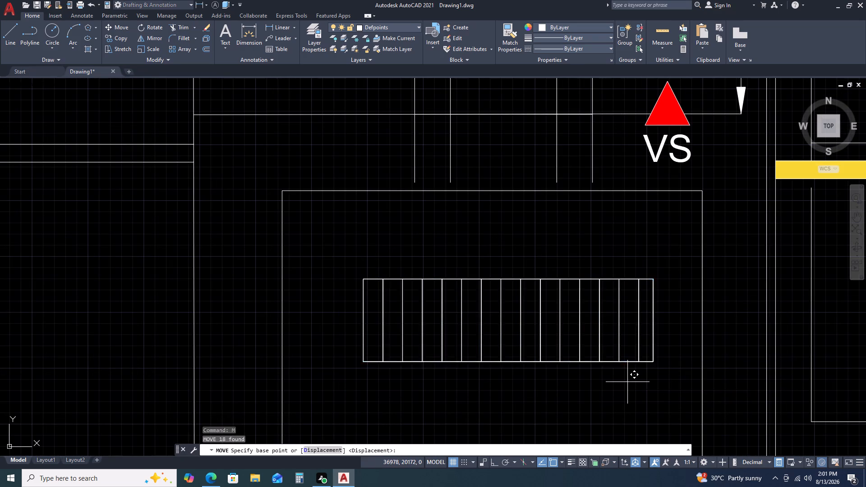
pyautogui.click(617, 385)
pyautogui.scroll(-2, 617, 385)
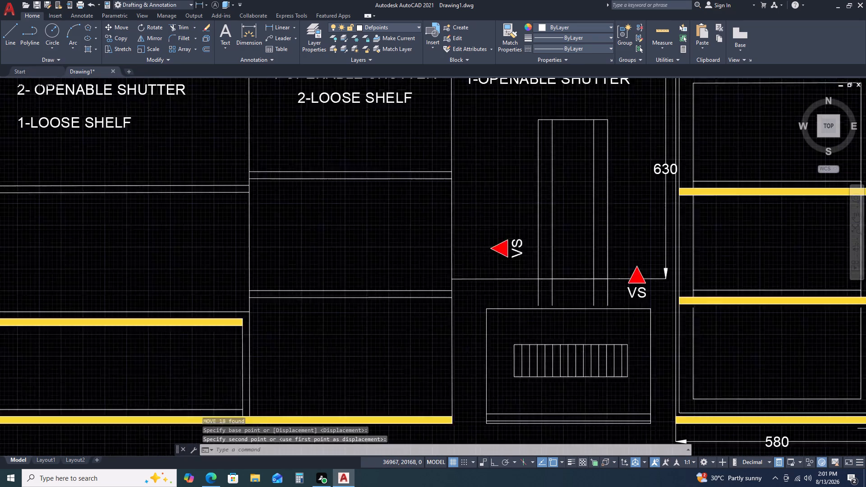
pyautogui.scroll(-1, 617, 385)
pyautogui.press('Escape')
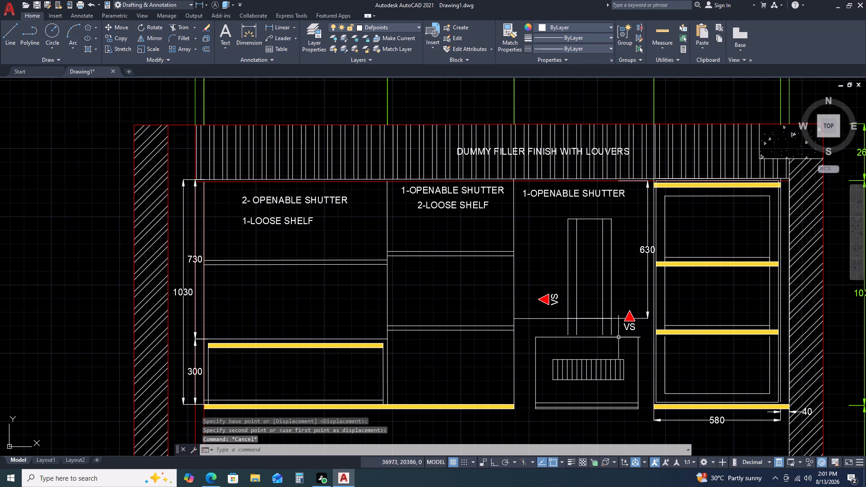
# Draw a line over the rectangle's top edge, from its upper left corner to its upper right corner.
pyautogui.press('l')
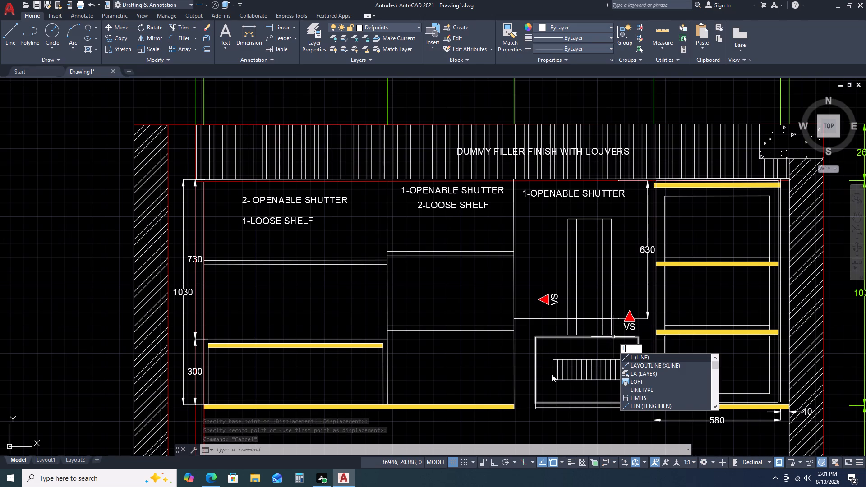
pyautogui.scroll(1, 554, 372)
pyautogui.moveTo(554, 369); pyautogui.dragTo(526, 340, button='middle')
pyautogui.moveTo(505, 306); pyautogui.dragTo(499, 294, button='middle')
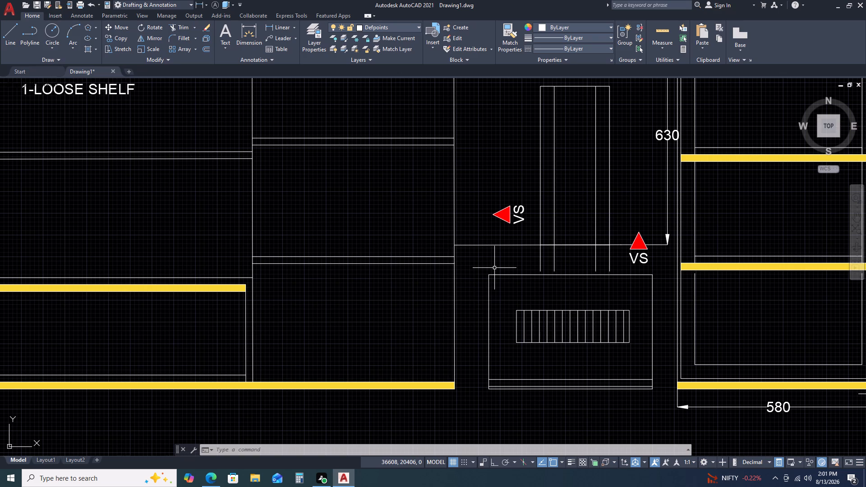
pyautogui.press('l')
pyautogui.press('space')
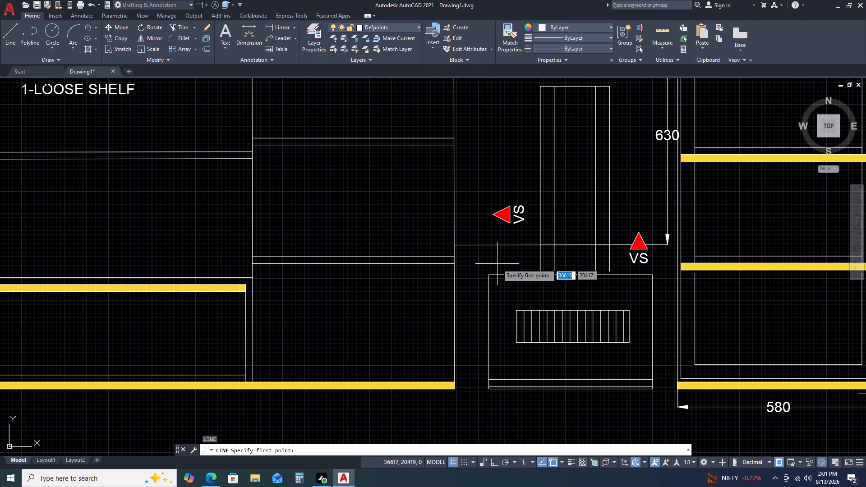
pyautogui.click(488, 278)
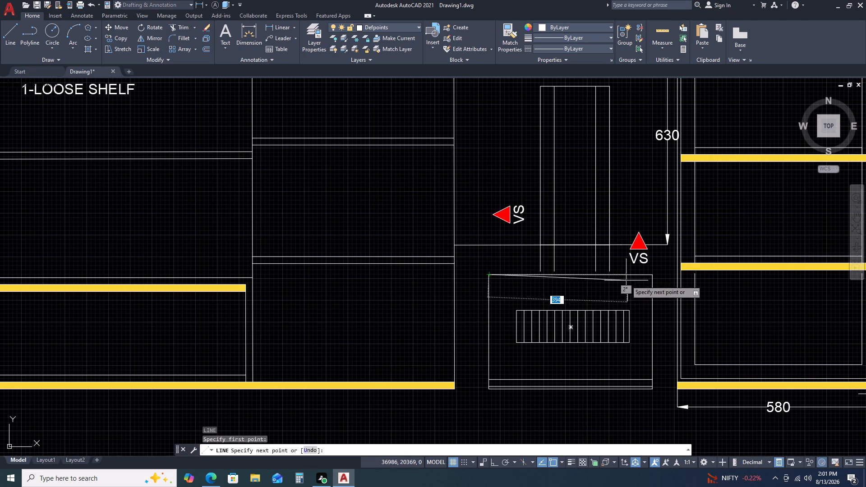
pyautogui.click(652, 276)
pyautogui.press('Escape')
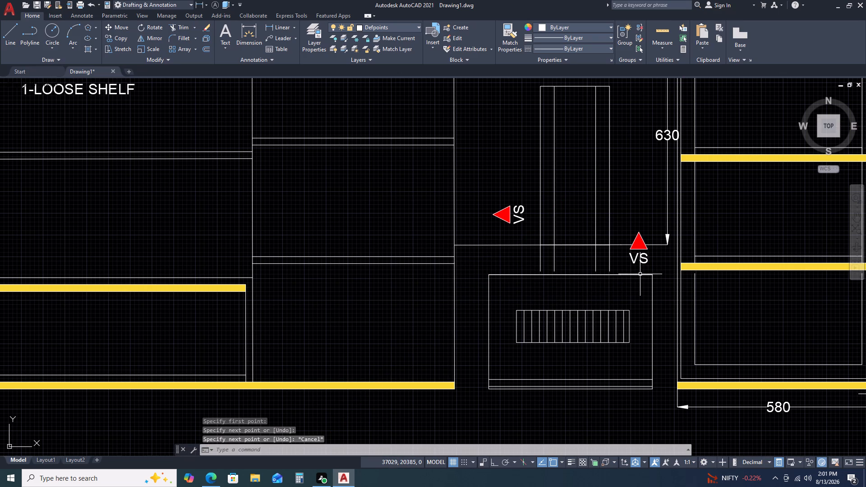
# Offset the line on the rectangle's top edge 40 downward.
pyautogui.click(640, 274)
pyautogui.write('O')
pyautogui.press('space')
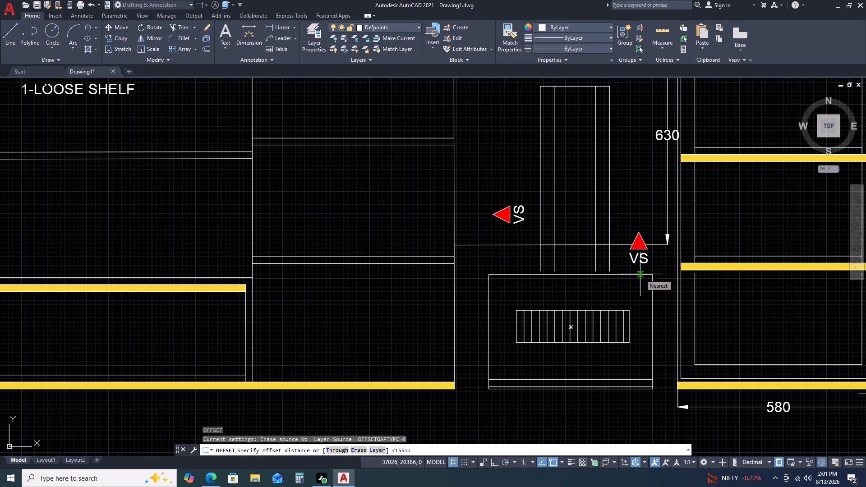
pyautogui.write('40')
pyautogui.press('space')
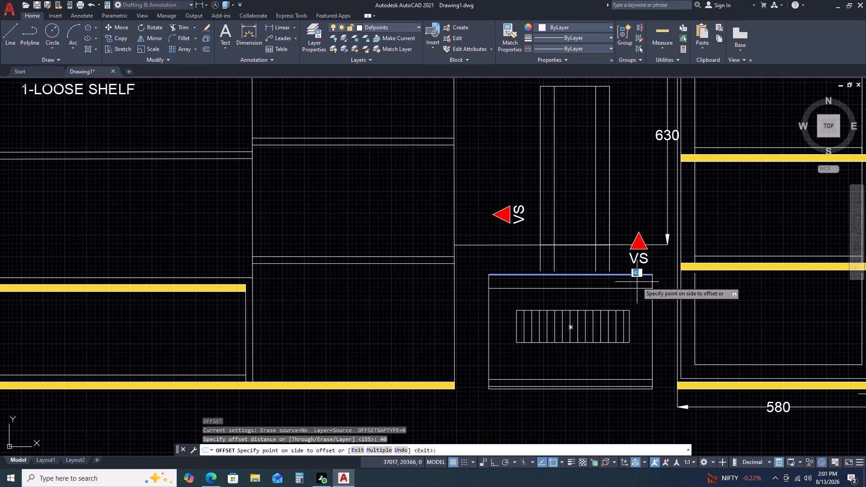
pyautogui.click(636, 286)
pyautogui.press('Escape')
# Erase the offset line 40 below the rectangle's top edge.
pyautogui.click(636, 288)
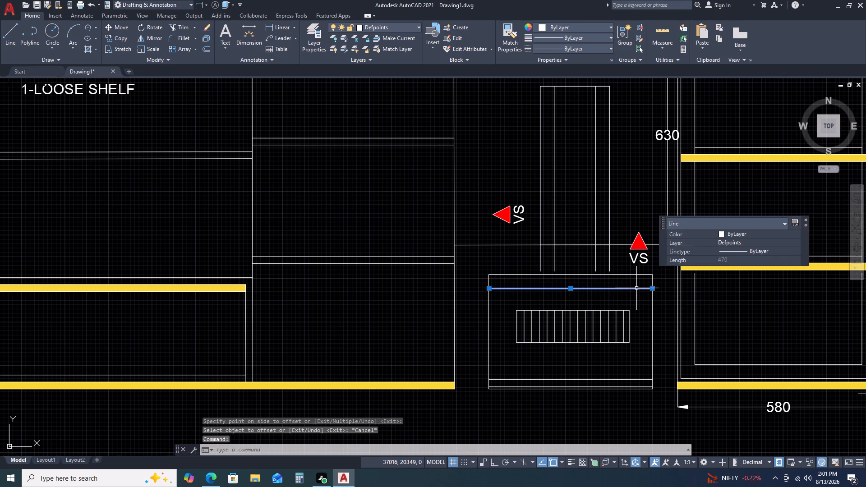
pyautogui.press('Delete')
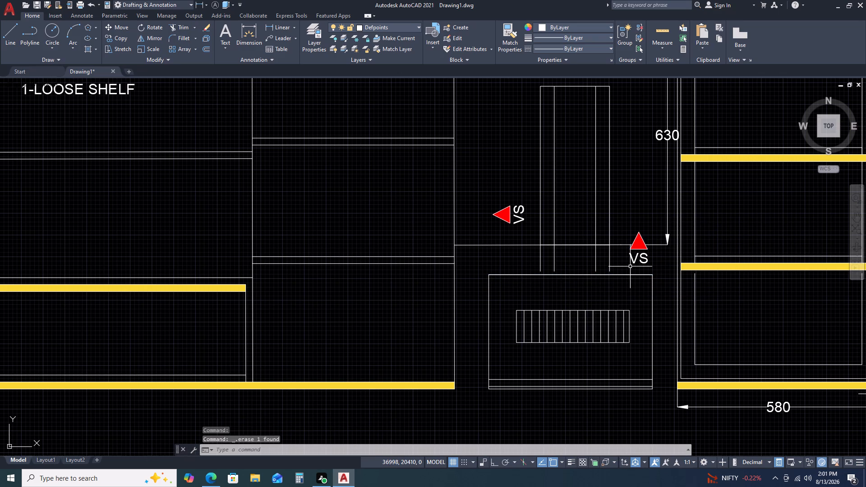
# Offset the line on the rectangle's top edge 30 downward into the rectangle.
pyautogui.click(630, 276)
pyautogui.click(630, 271)
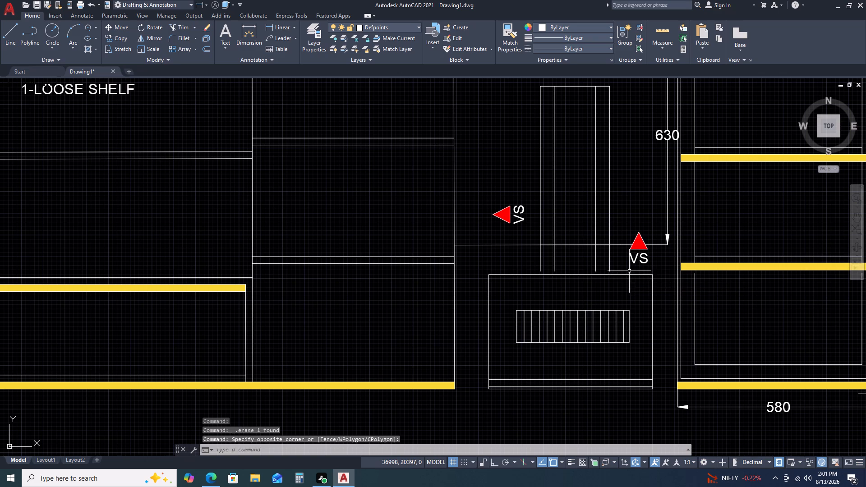
pyautogui.click(625, 276)
pyautogui.write('O')
pyautogui.press('space')
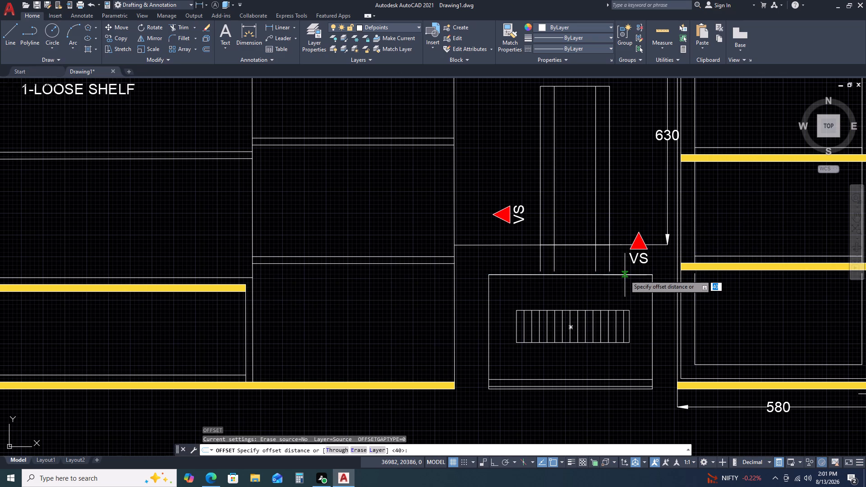
pyautogui.write('30')
pyautogui.press('space')
pyautogui.click(622, 284)
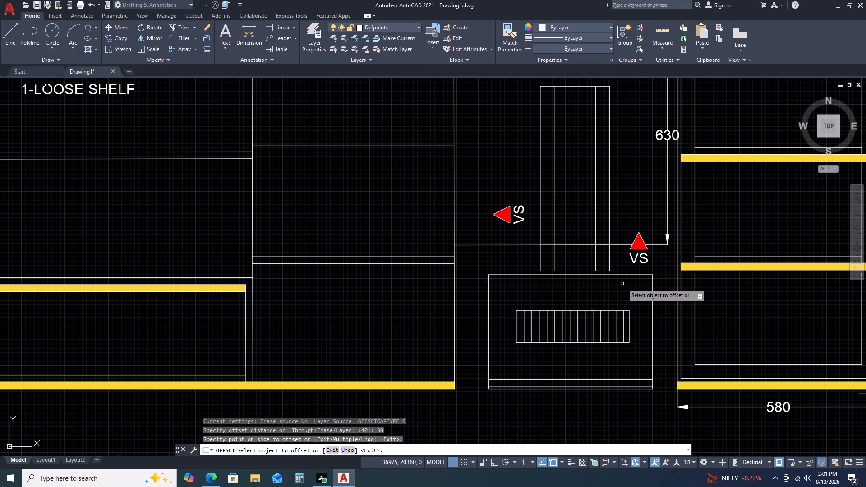
pyautogui.click(621, 285)
pyautogui.press('Escape')
pyautogui.press('Escape')
pyautogui.press('Escape')
pyautogui.press('Escape')
pyautogui.press('Escape')
pyautogui.click(619, 294)
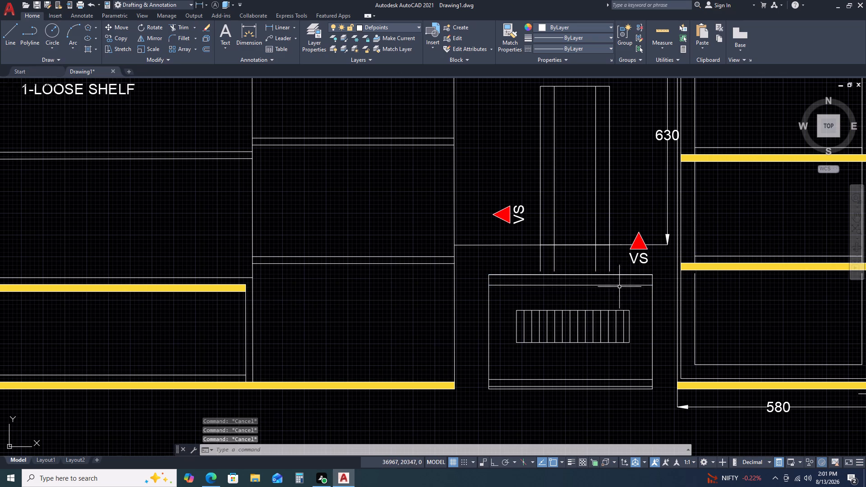
# Offset the new line another 30 downward, toward the louvered grille.
pyautogui.click(621, 285)
pyautogui.write('O')
pyautogui.press('space')
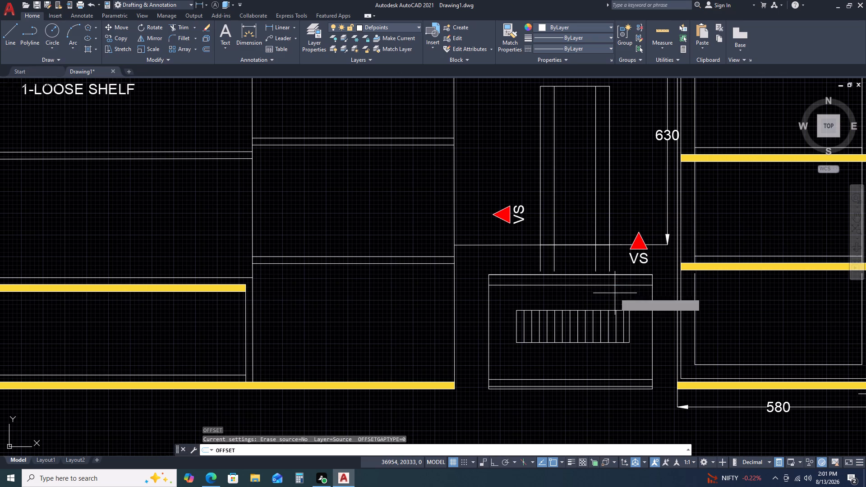
pyautogui.press('space')
pyautogui.click(613, 297)
pyautogui.press('Escape')
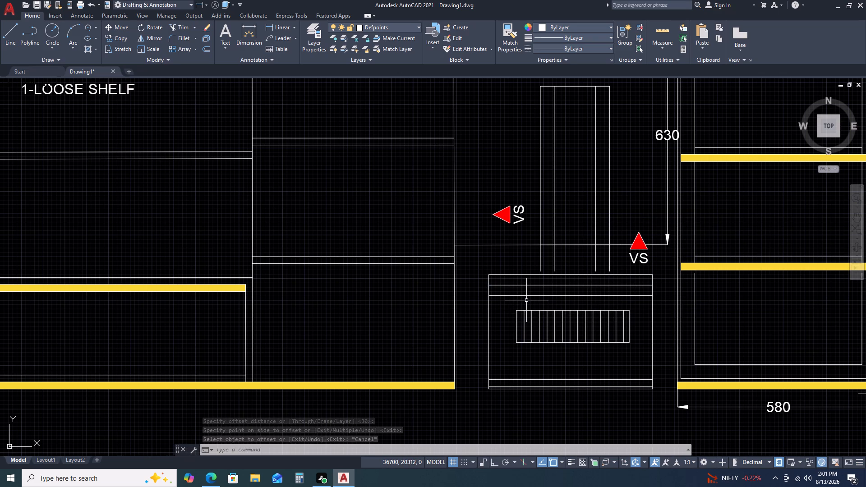
# Draw a diagonal about 68 long from the upper offset line's right end inward to the lower offset line.
pyautogui.press('l')
pyautogui.press('space')
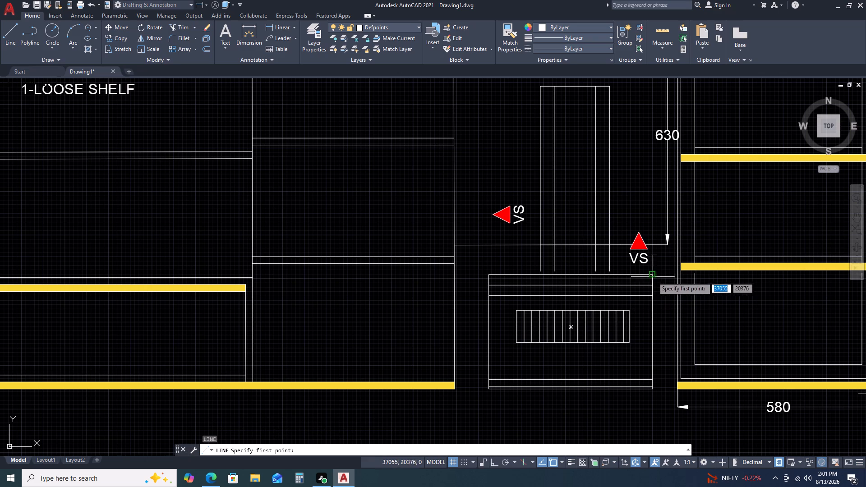
pyautogui.click(651, 285)
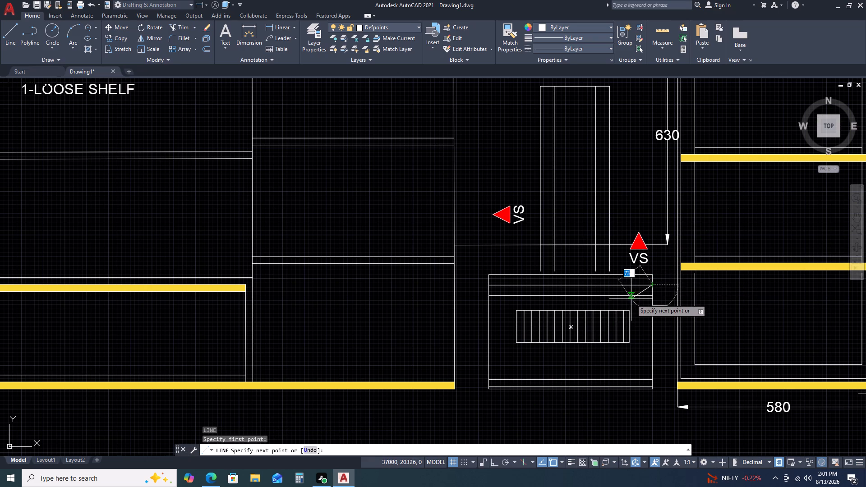
pyautogui.click(631, 294)
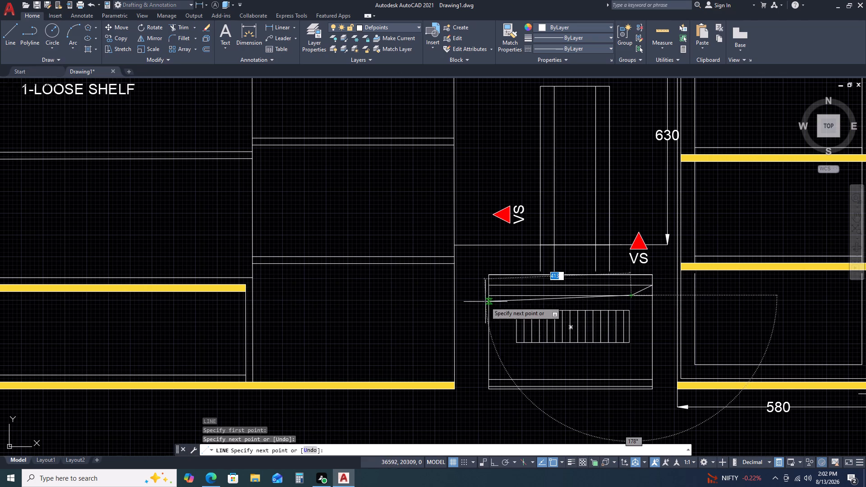
pyautogui.scroll(2, 491, 289)
pyautogui.press('Escape')
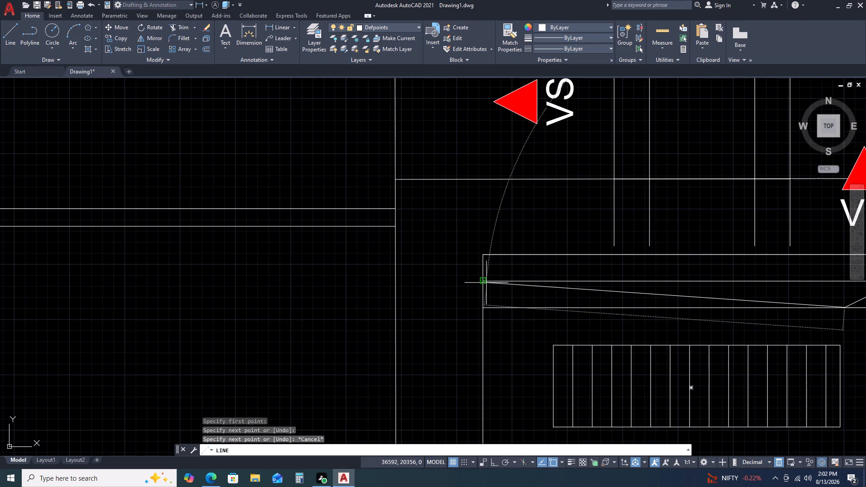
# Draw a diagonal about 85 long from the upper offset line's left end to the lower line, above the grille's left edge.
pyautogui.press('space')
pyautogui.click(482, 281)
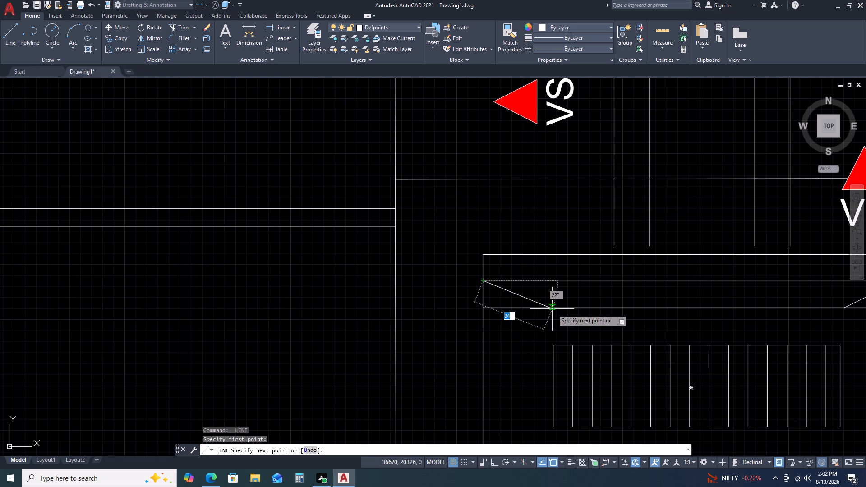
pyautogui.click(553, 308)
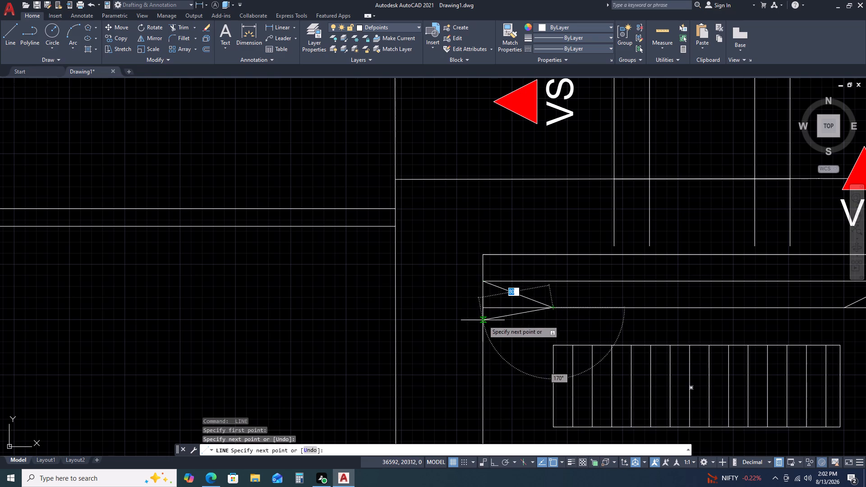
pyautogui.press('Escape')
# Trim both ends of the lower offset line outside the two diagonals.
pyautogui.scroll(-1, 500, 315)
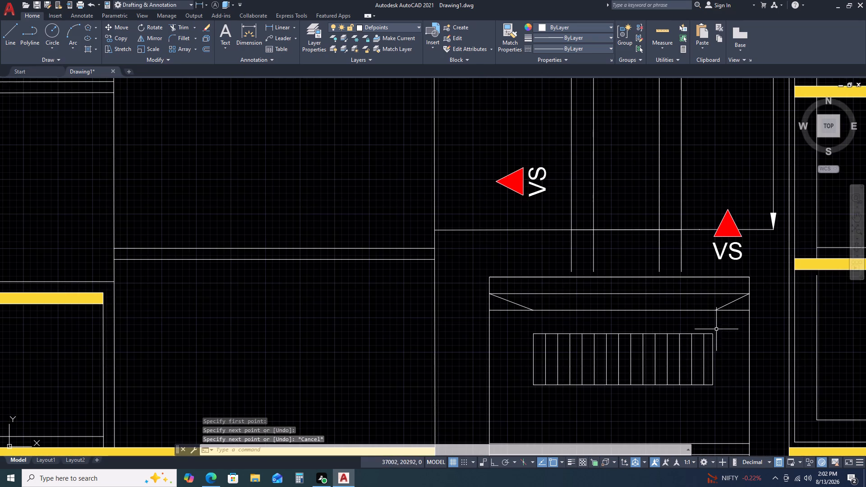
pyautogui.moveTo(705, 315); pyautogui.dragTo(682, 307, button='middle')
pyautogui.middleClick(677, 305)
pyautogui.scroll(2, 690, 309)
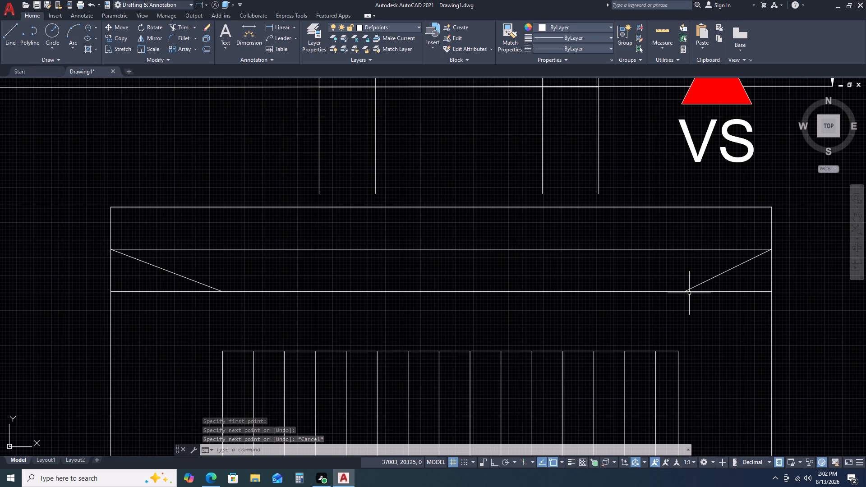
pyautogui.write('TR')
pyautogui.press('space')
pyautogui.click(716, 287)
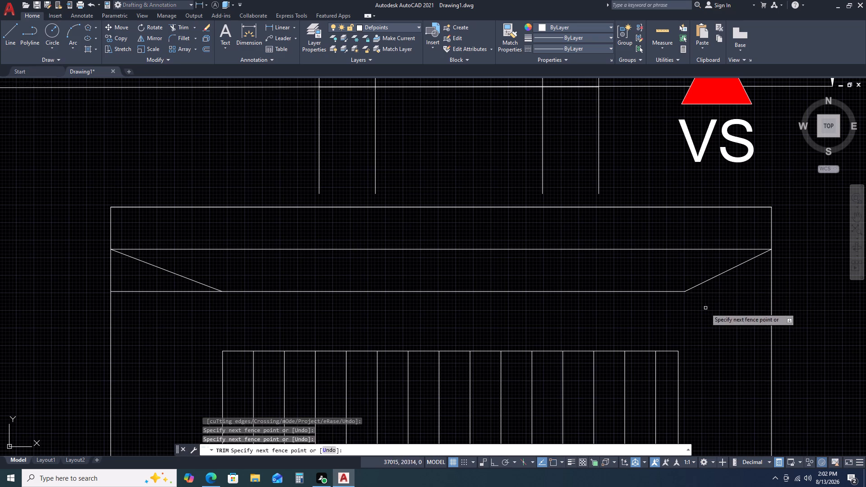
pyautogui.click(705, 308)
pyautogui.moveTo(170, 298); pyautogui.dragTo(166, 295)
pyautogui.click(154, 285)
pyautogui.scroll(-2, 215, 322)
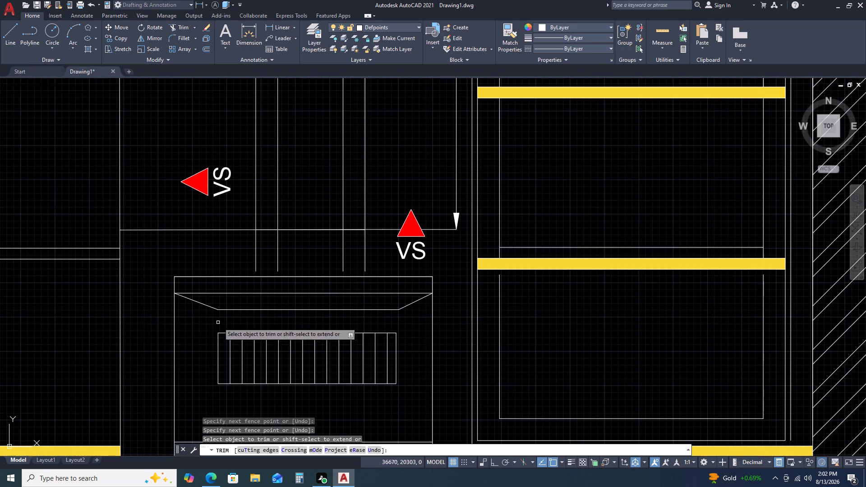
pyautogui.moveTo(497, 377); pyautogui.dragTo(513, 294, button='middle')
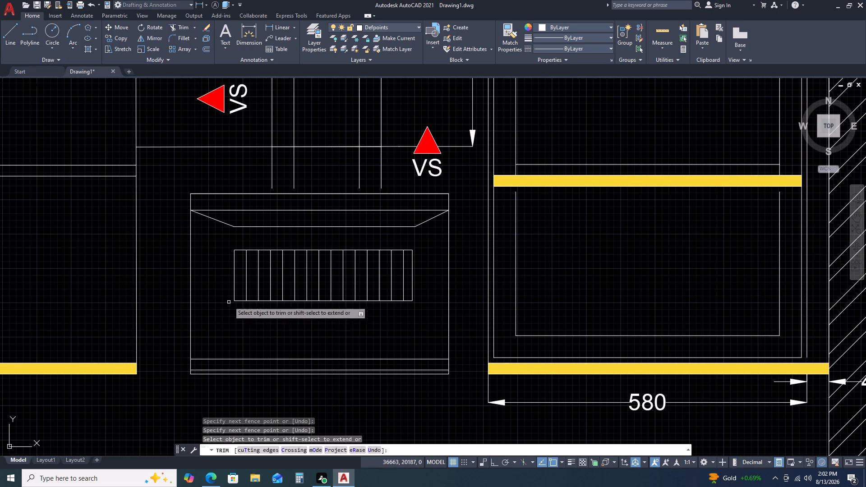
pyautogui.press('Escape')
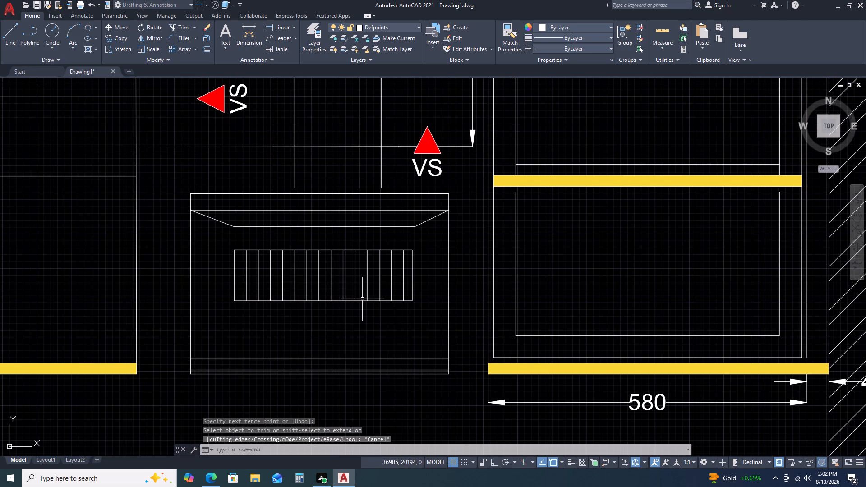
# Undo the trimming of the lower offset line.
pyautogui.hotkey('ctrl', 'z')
# Mirror the right diagonal to the left side about a vertical axis through the grille's top midpoint, keeping the original.
pyautogui.scroll(-1, 535, 341)
pyautogui.click(640, 296)
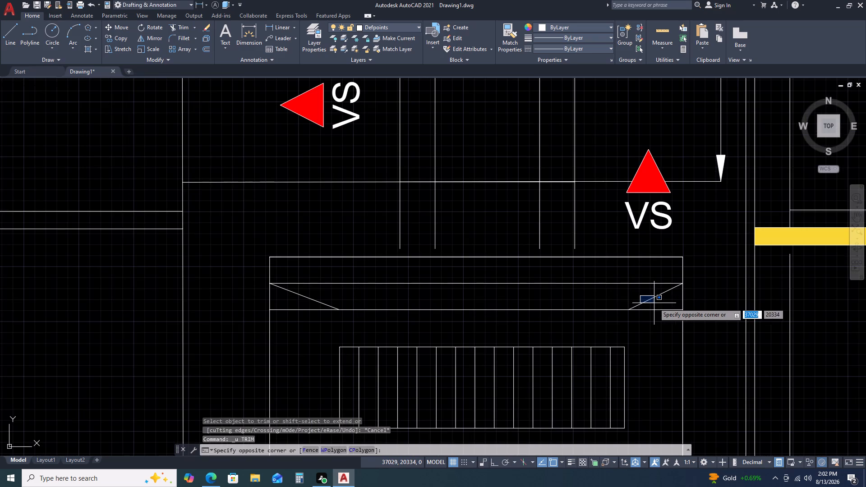
pyautogui.click(654, 303)
pyautogui.click(659, 300)
pyautogui.click(655, 295)
pyautogui.write('MI')
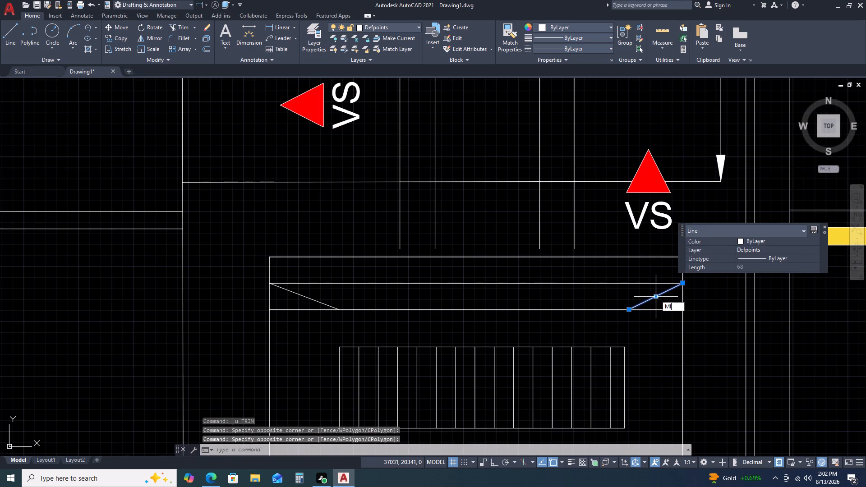
pyautogui.press('space')
pyautogui.moveTo(481, 345); pyautogui.dragTo(481, 340)
pyautogui.press('F8')
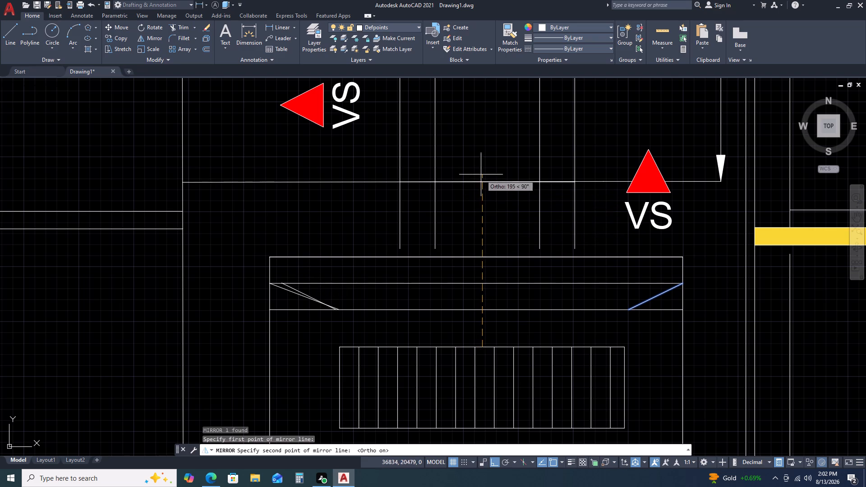
pyautogui.click(481, 173)
pyautogui.click(501, 207)
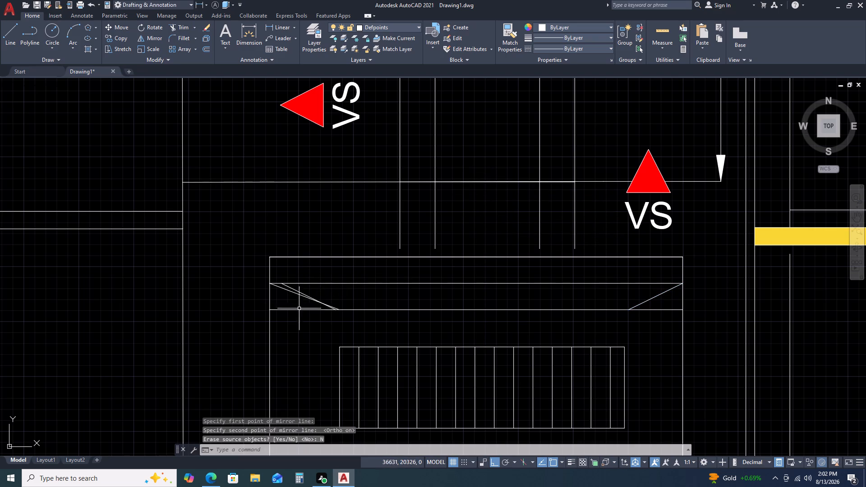
# Erase the longer left diagonal that starts at the rectangle's left edge, leaving the mirrored one.
pyautogui.scroll(1, 276, 301)
pyautogui.click(292, 283)
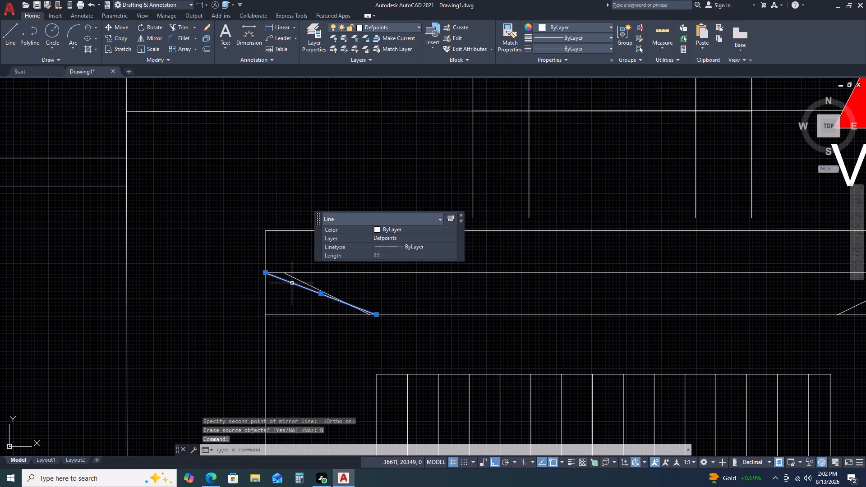
pyautogui.press('Delete')
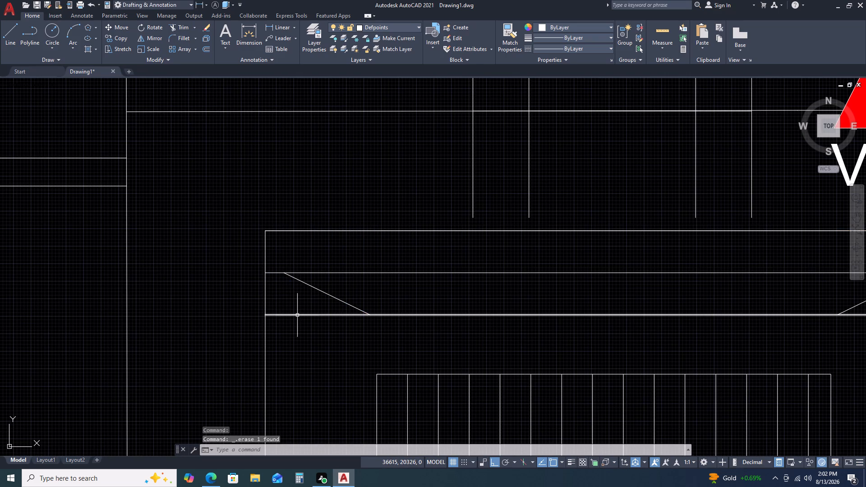
# Trim the lower offset line's two end segments outside the left and right diagonals.
pyautogui.press('t')
pyautogui.press('r')
pyautogui.press('space')
pyautogui.click(299, 306)
pyautogui.click(289, 344)
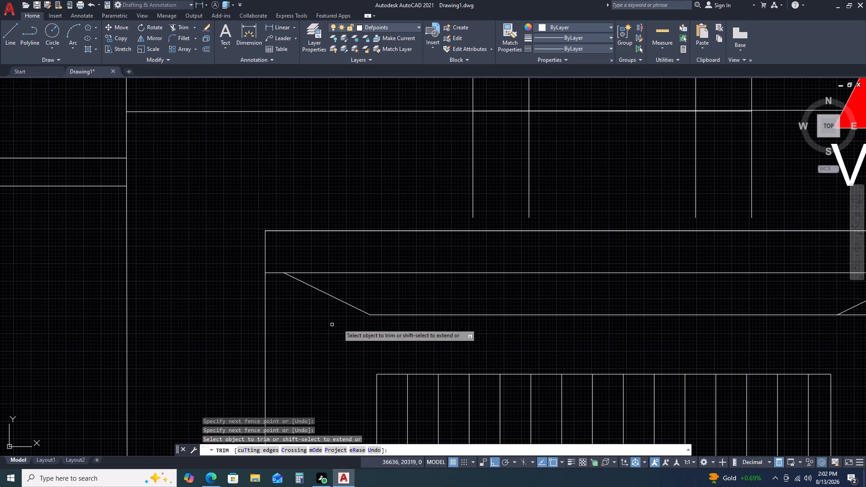
pyautogui.scroll(-2, 807, 313)
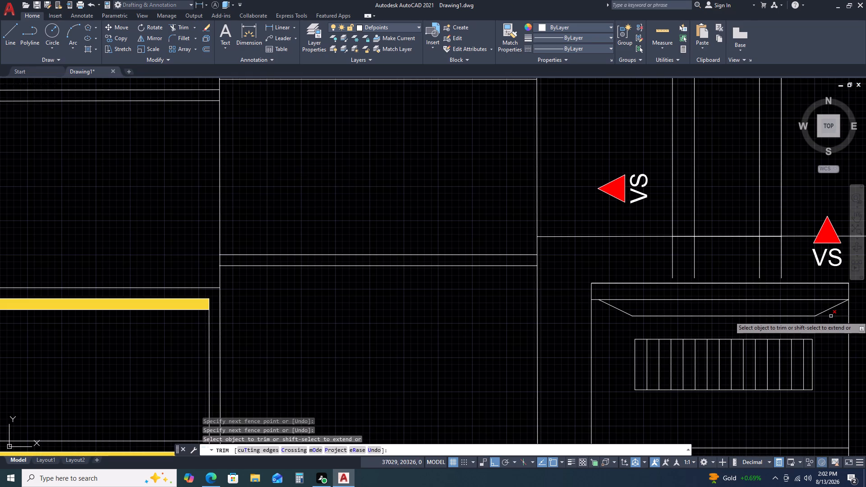
pyautogui.click(831, 316)
pyautogui.press('Escape')
# Move the left diagonal about 13 to the left so its upper end meets the rectangle's left edge.
pyautogui.moveTo(601, 374); pyautogui.dragTo(450, 308, button='middle')
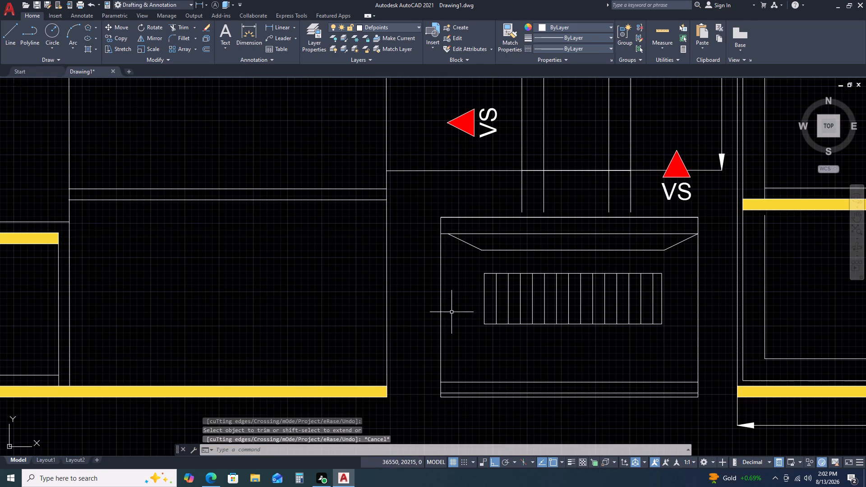
pyautogui.scroll(1, 494, 263)
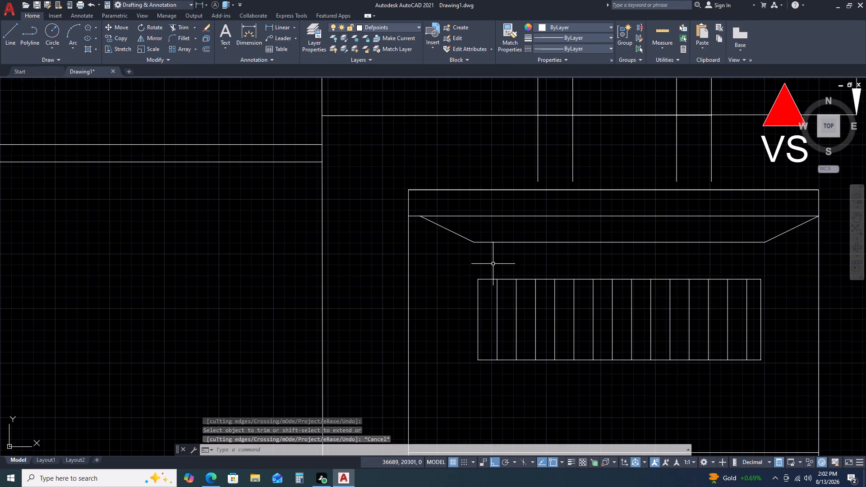
pyautogui.click(456, 230)
pyautogui.click(446, 238)
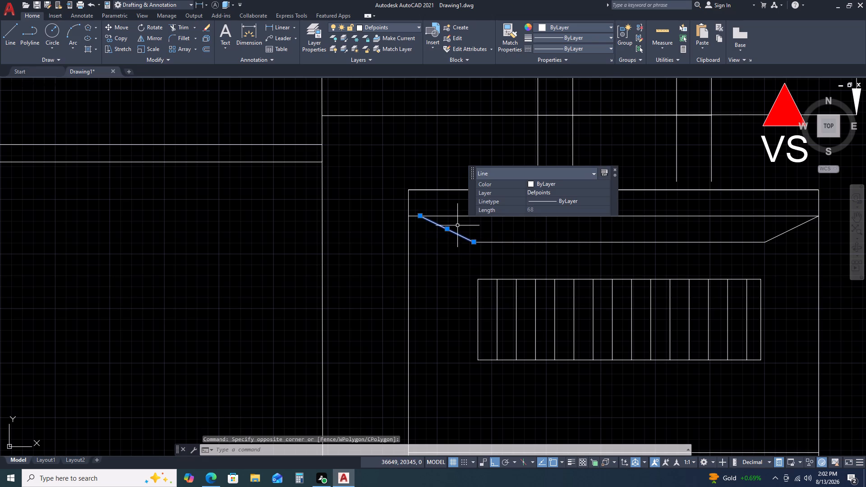
pyautogui.press('m')
pyautogui.press('space')
pyautogui.click(422, 216)
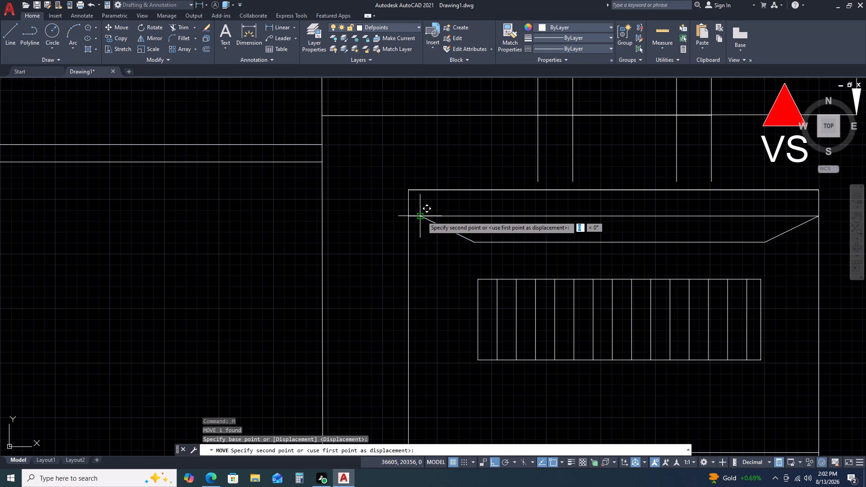
pyautogui.click(405, 217)
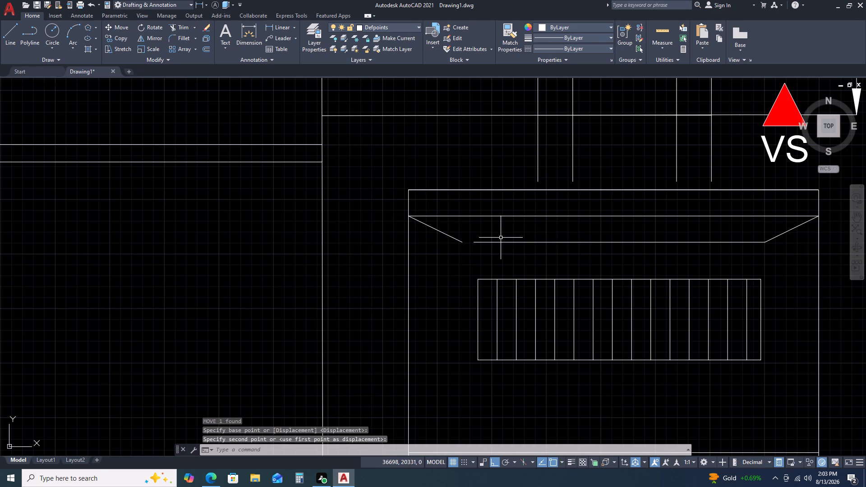
# Extend the left end of the lower offset line to the lower end of the left diagonal.
pyautogui.press('e')
pyautogui.press('x')
pyautogui.press('space')
pyautogui.click(499, 239)
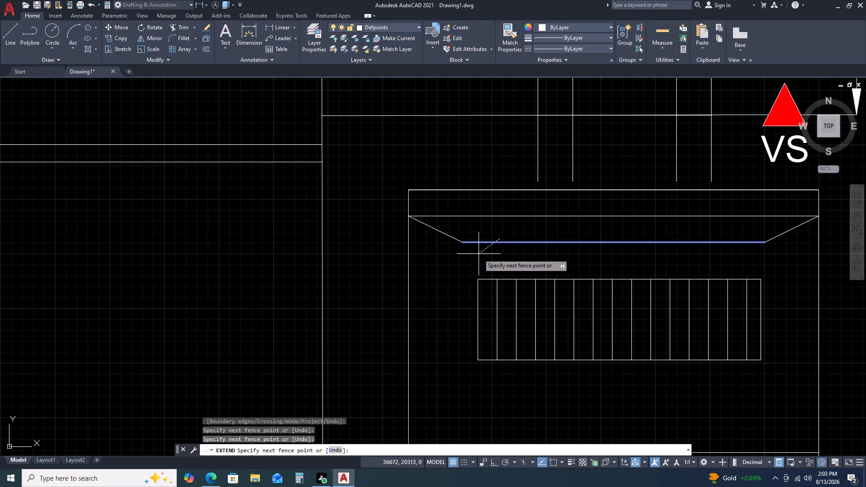
pyautogui.click(479, 254)
pyautogui.press('Escape')
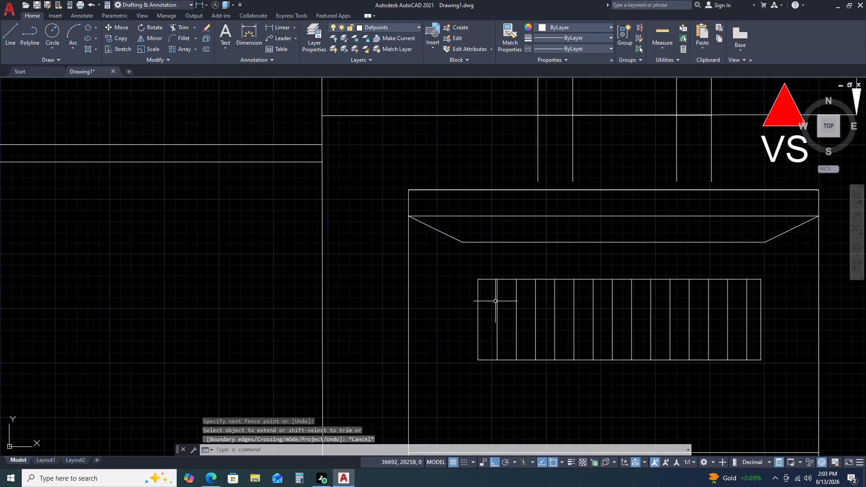
# Draw a vertical line from the left diagonal, near its lower end, down to the upper base line of the grille unit.
pyautogui.press('l')
pyautogui.press('space')
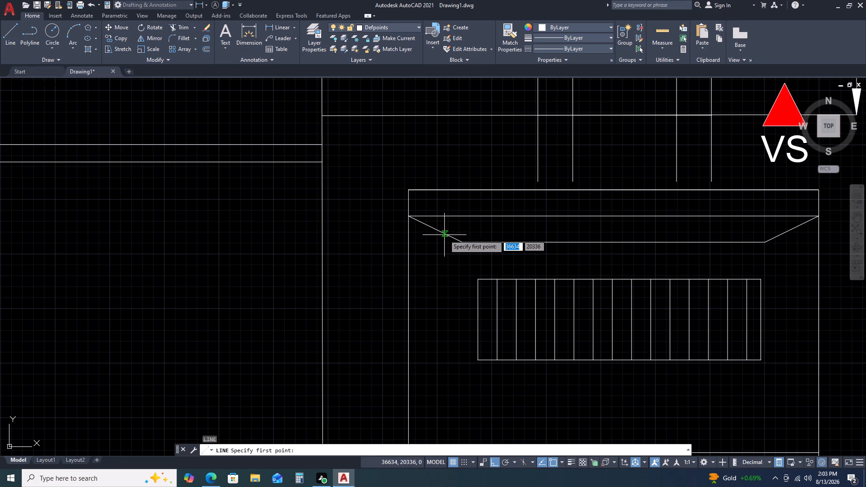
pyautogui.click(449, 238)
pyautogui.scroll(-2, 437, 308)
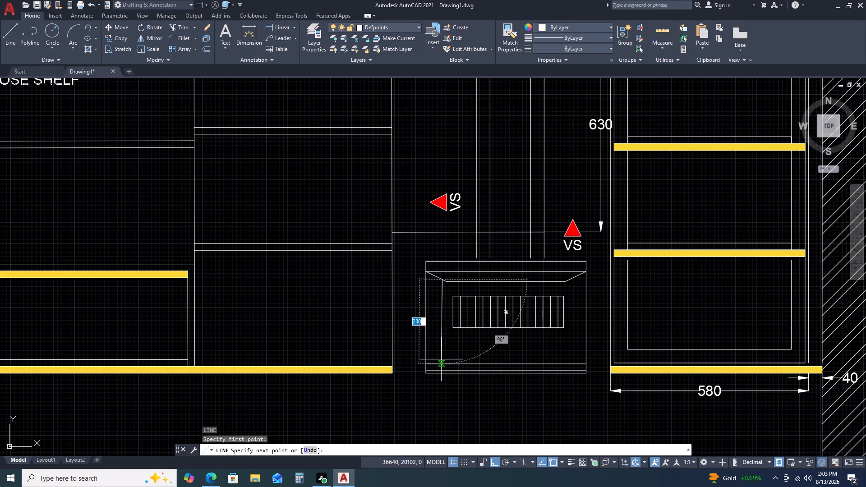
pyautogui.scroll(2, 441, 361)
pyautogui.click(441, 368)
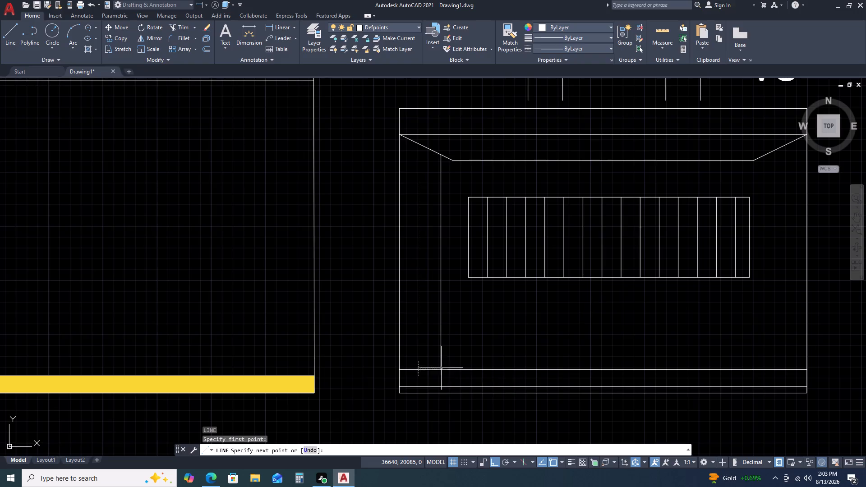
pyautogui.press('Escape')
# Mirror the new vertical line to the right side about a vertical axis through the base line's midpoint, keeping the original.
pyautogui.click(451, 331)
pyautogui.click(434, 302)
pyautogui.write('MI')
pyautogui.press('space')
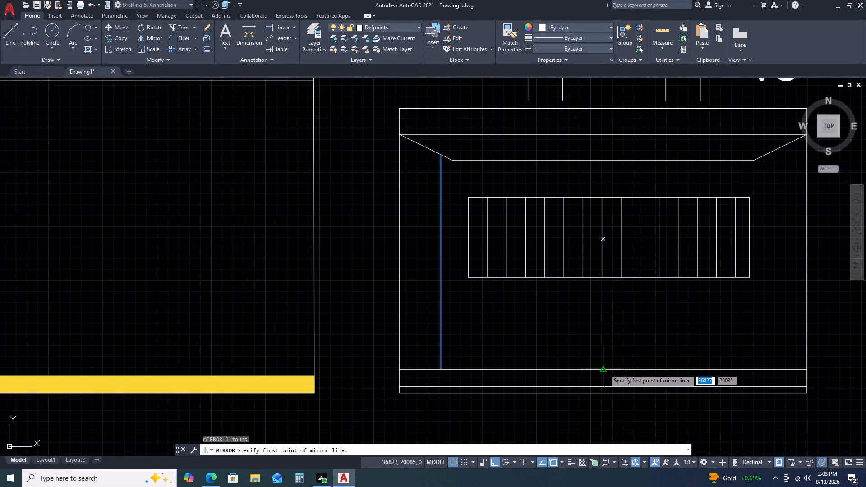
pyautogui.click(604, 369)
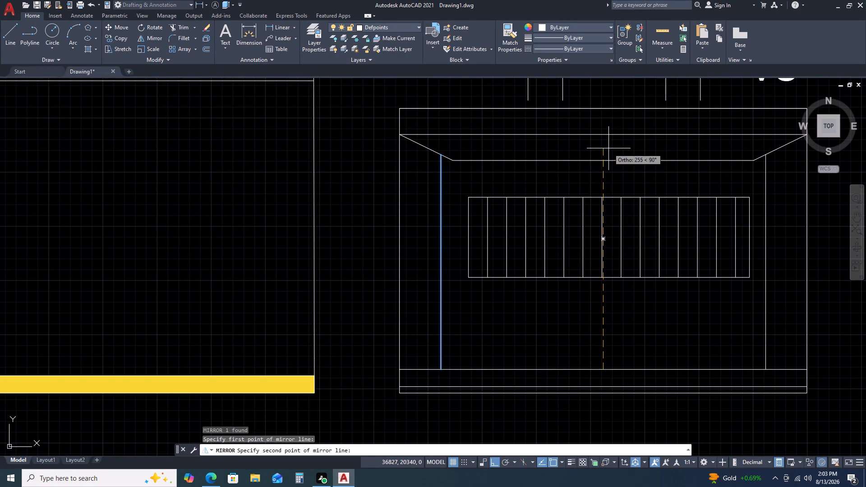
pyautogui.click(608, 148)
pyautogui.click(625, 182)
pyautogui.press('Escape')
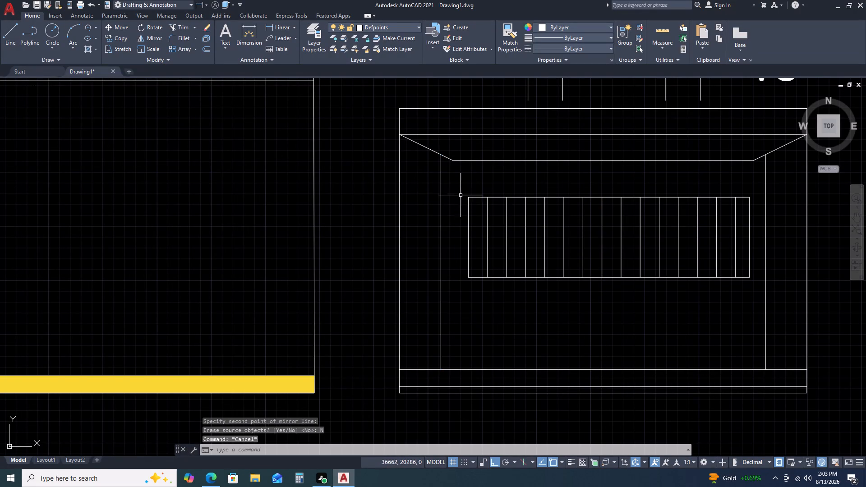
# Move the whole slatted grille straight down by about 13.
pyautogui.click(458, 189)
pyautogui.click(759, 293)
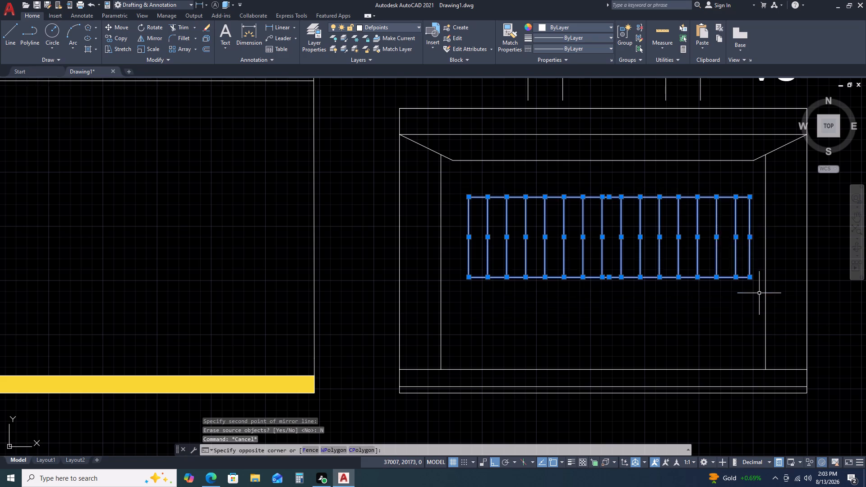
pyautogui.write('M')
pyautogui.press('space')
pyautogui.click(681, 300)
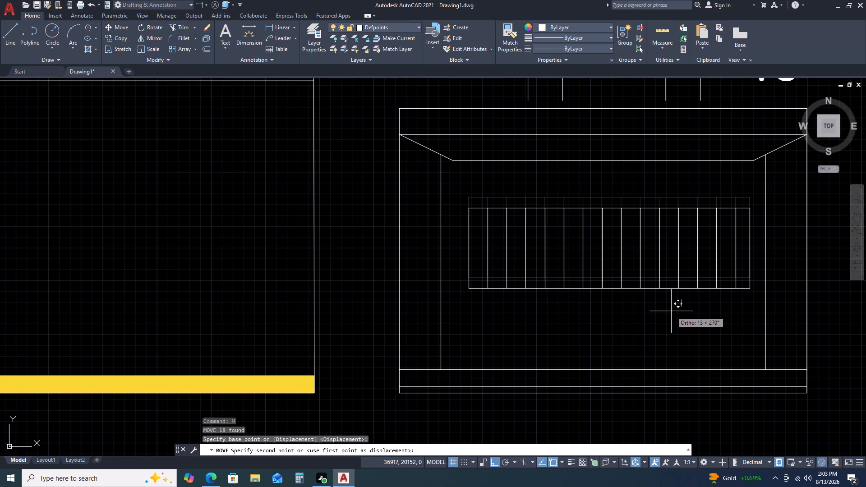
pyautogui.click(671, 311)
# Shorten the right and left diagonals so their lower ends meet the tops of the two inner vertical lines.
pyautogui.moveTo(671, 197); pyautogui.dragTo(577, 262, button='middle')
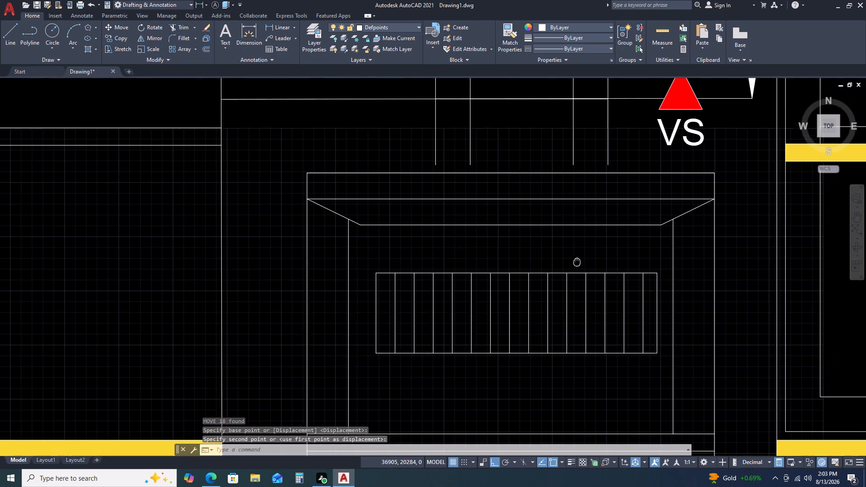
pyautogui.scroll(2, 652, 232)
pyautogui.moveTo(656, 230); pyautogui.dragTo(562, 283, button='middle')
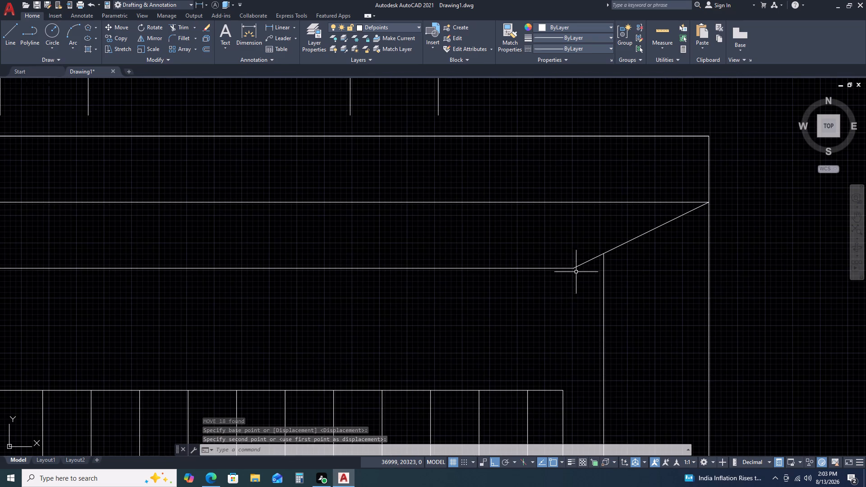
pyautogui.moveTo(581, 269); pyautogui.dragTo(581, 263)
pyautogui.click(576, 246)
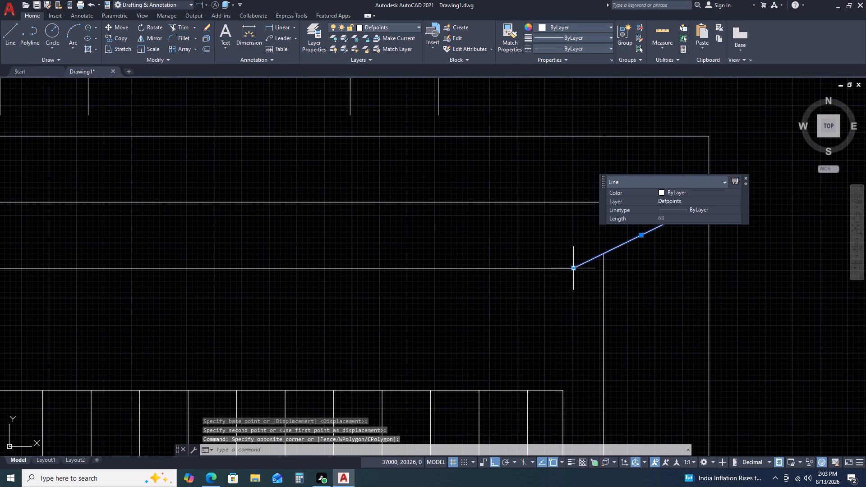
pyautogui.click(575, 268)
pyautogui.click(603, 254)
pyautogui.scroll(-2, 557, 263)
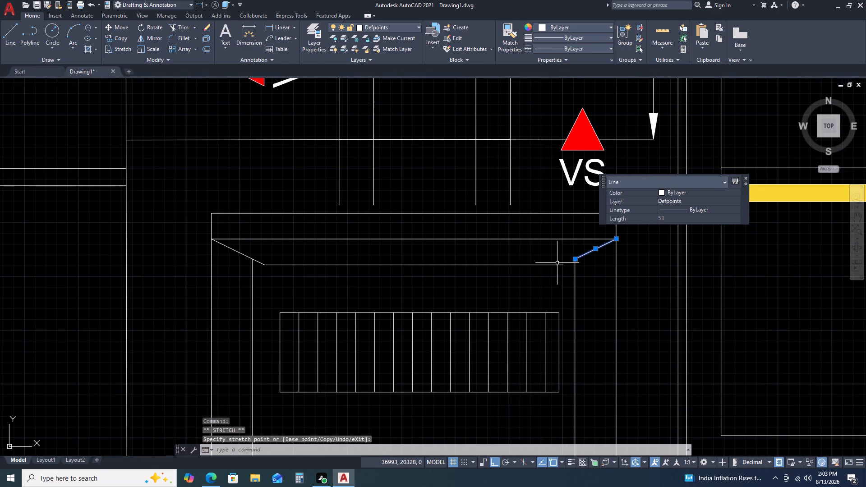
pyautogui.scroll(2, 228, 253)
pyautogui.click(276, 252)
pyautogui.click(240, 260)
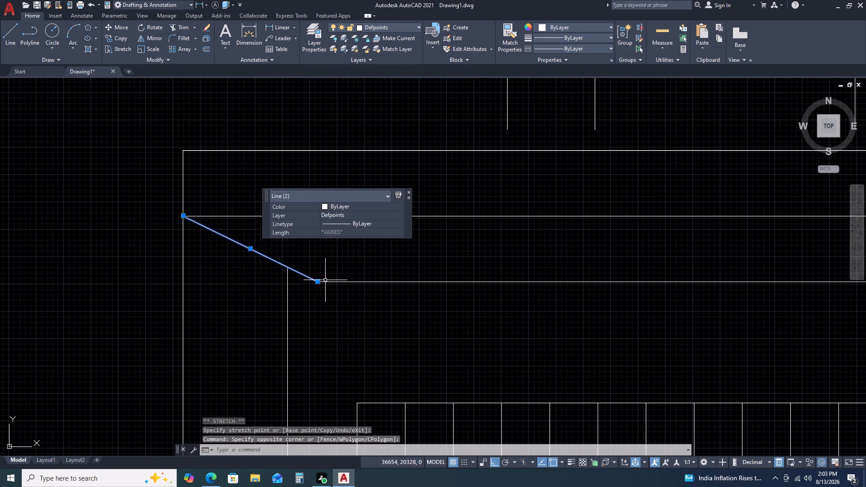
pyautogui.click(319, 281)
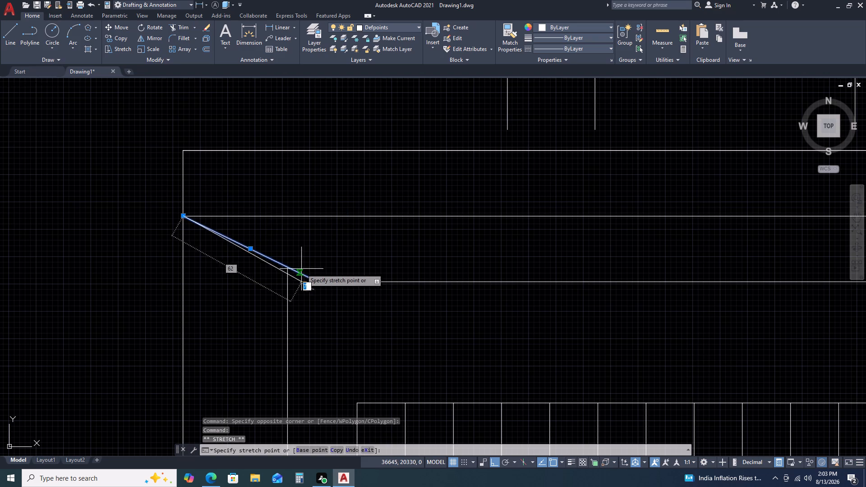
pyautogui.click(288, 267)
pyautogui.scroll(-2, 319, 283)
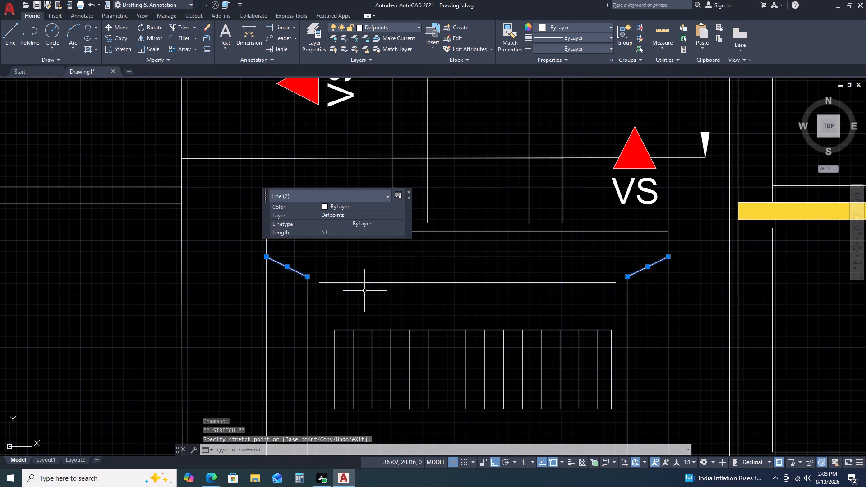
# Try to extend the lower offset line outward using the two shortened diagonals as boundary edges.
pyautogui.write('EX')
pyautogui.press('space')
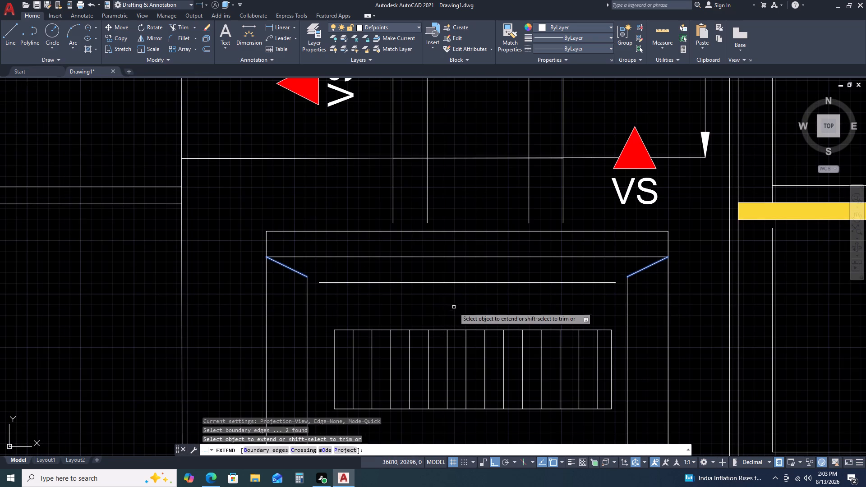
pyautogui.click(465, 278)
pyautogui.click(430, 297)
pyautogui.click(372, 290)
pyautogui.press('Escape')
# Stretch both ends of the lower offset line outward to meet the left and right inner vertical lines.
pyautogui.click(374, 277)
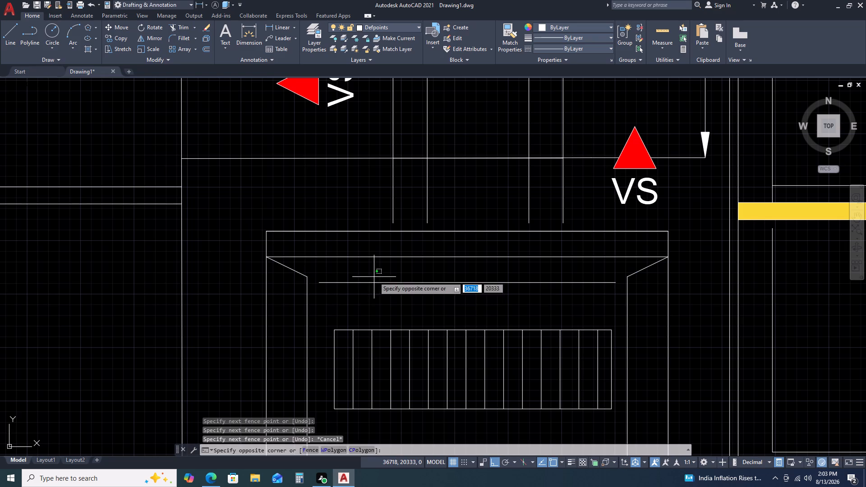
pyautogui.moveTo(360, 289); pyautogui.dragTo(355, 291)
pyautogui.click(318, 283)
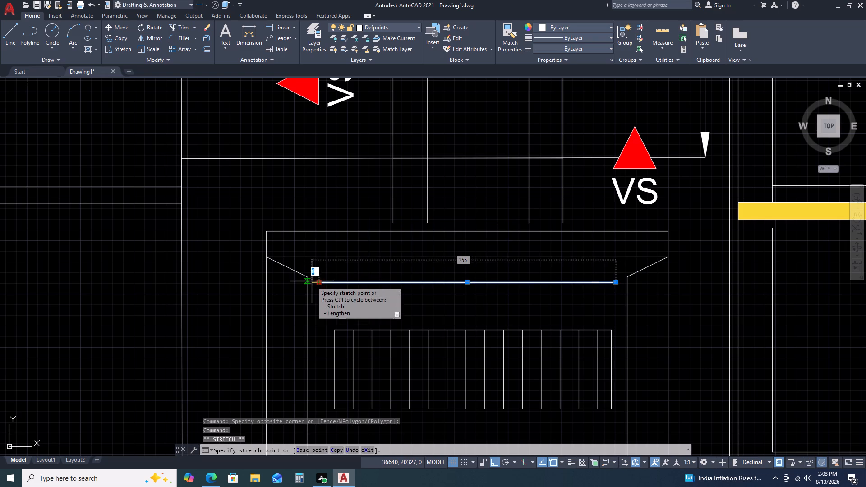
pyautogui.click(309, 281)
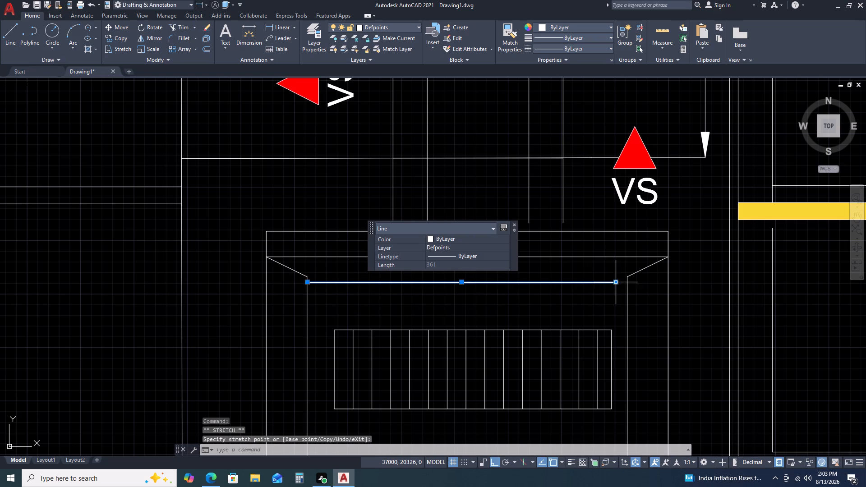
pyautogui.click(614, 283)
pyautogui.click(625, 280)
pyautogui.press('Escape')
# Stretch the lower ends of the right and left diagonals down to the corners where the lower offset line meets the inner verticals.
pyautogui.scroll(-2, 440, 292)
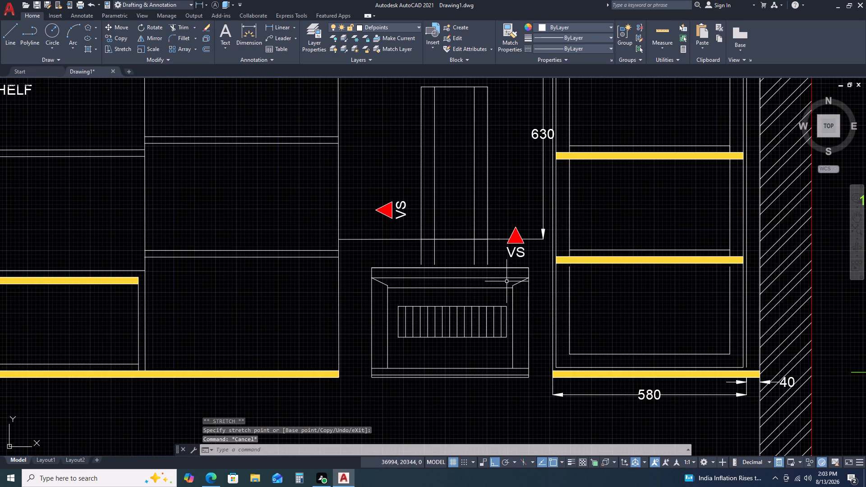
pyautogui.scroll(4, 511, 280)
pyautogui.click(528, 321)
pyautogui.click(520, 308)
pyautogui.click(511, 320)
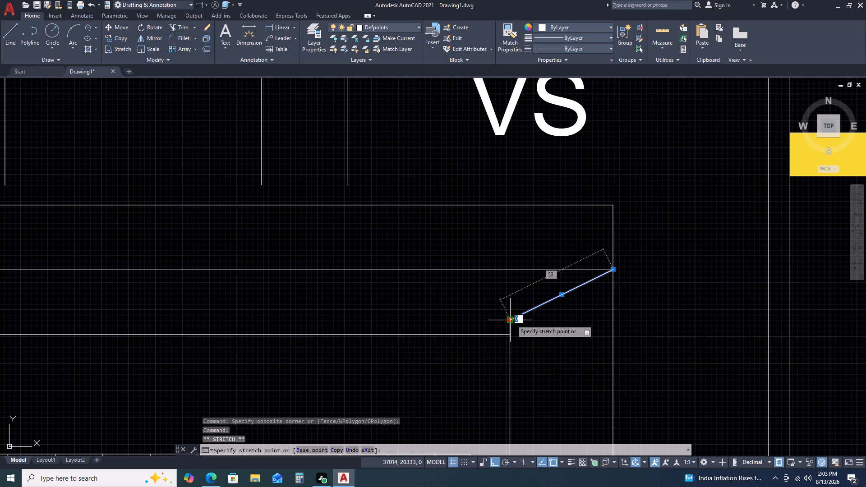
pyautogui.click(509, 333)
pyautogui.scroll(-2, 458, 331)
pyautogui.moveTo(391, 329); pyautogui.dragTo(528, 325, button='middle')
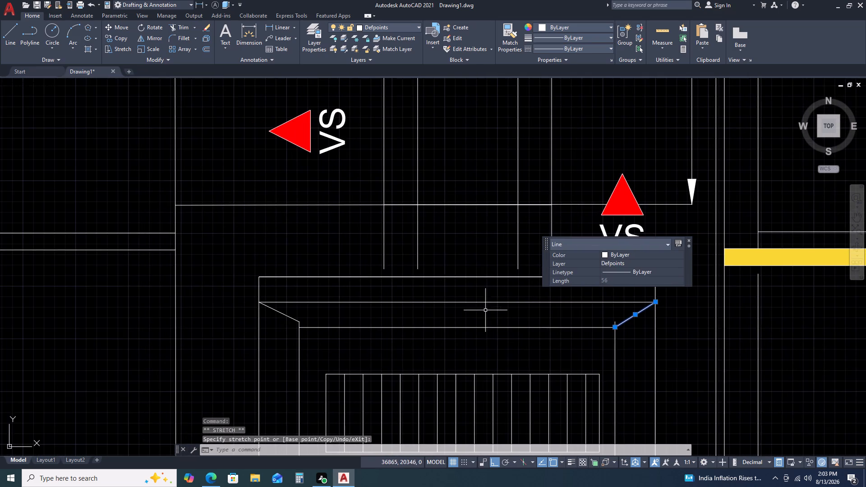
pyautogui.moveTo(316, 321); pyautogui.dragTo(409, 289, button='middle')
pyautogui.scroll(3, 369, 299)
pyautogui.click(438, 245)
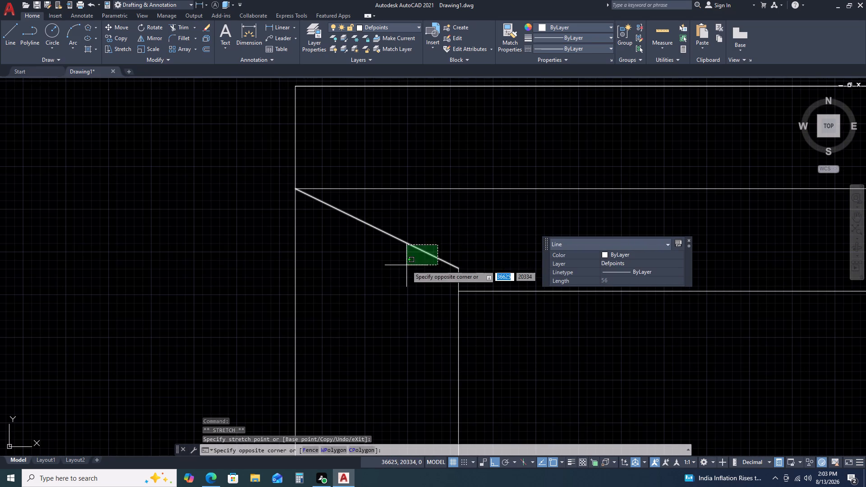
pyautogui.click(406, 265)
pyautogui.click(460, 270)
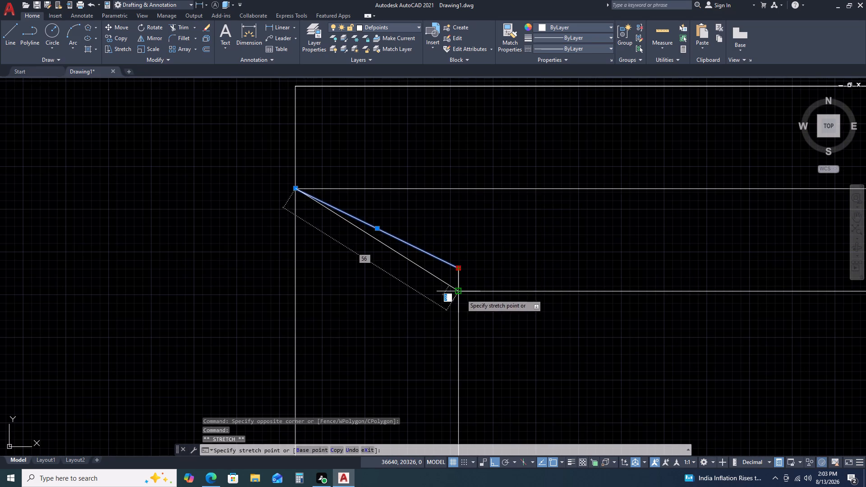
pyautogui.click(461, 294)
pyautogui.press('Escape')
# Trim the short stubs of both inner vertical lines that project above the lower offset line.
pyautogui.press('t')
pyautogui.press('r')
pyautogui.press('space')
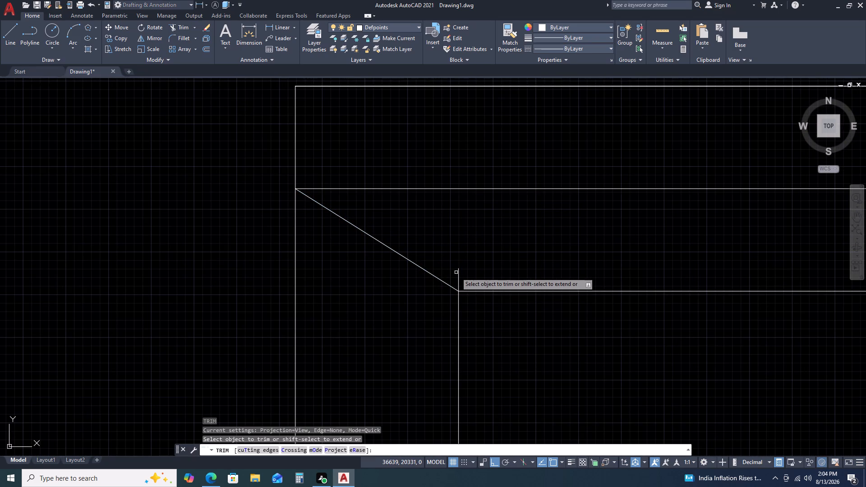
pyautogui.click(459, 272)
pyautogui.scroll(-5, 446, 266)
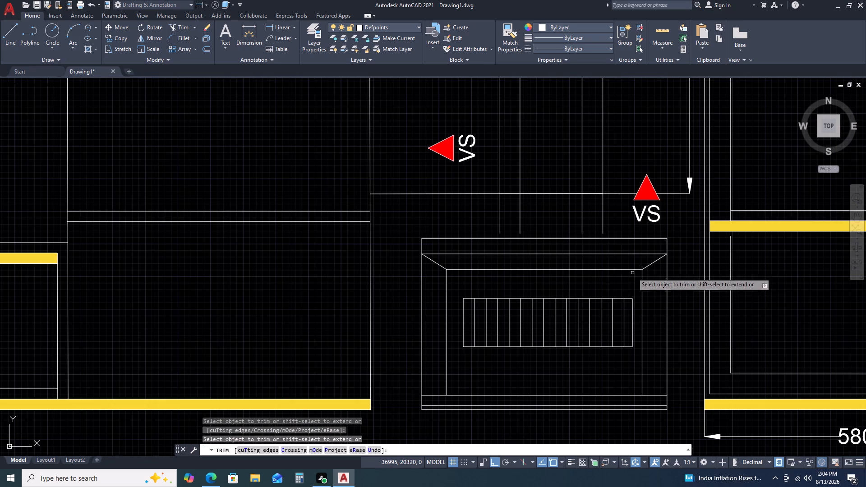
pyautogui.scroll(4, 632, 273)
pyautogui.moveTo(683, 242); pyautogui.dragTo(679, 245)
pyautogui.click(676, 248)
pyautogui.scroll(-3, 494, 254)
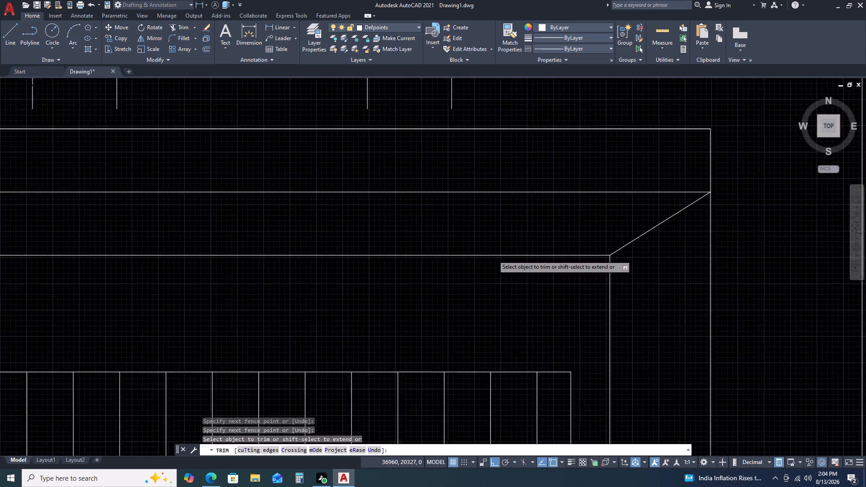
pyautogui.press('Escape')
# Nudge the whole slatted grille slightly within the inner frame.
pyautogui.scroll(-2, 531, 231)
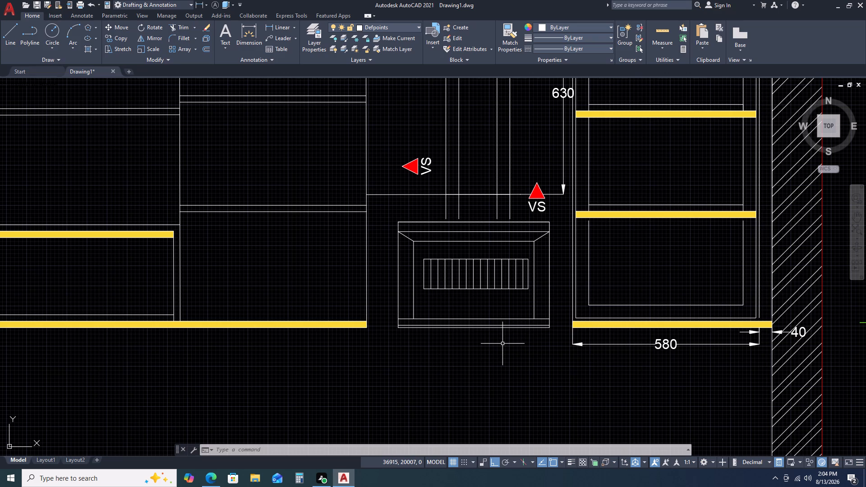
pyautogui.click(421, 252)
pyautogui.click(531, 295)
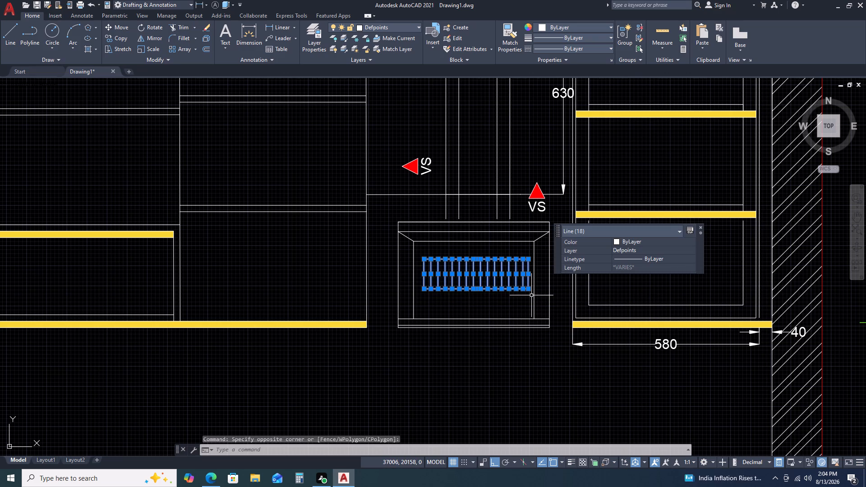
pyautogui.write('M')
pyautogui.press('space')
pyautogui.click(531, 295)
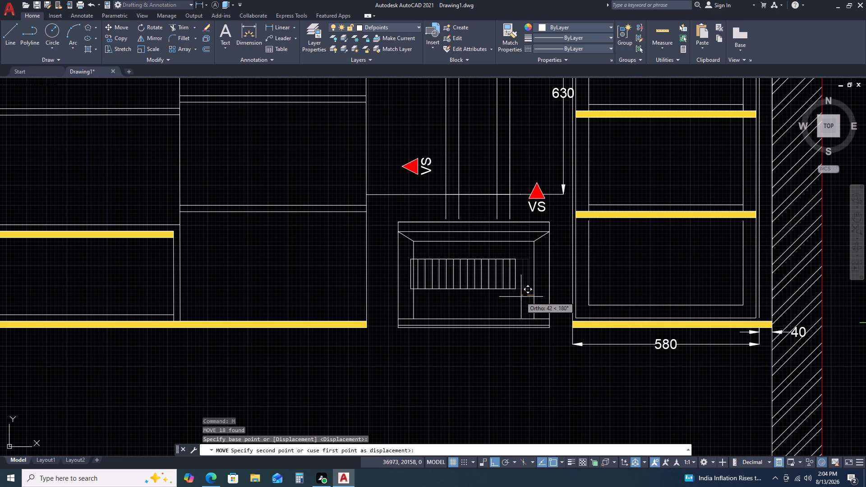
pyautogui.click(530, 297)
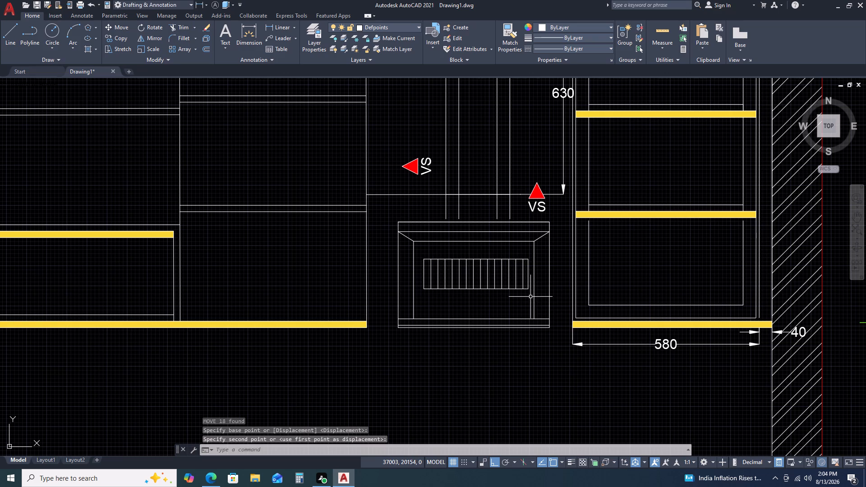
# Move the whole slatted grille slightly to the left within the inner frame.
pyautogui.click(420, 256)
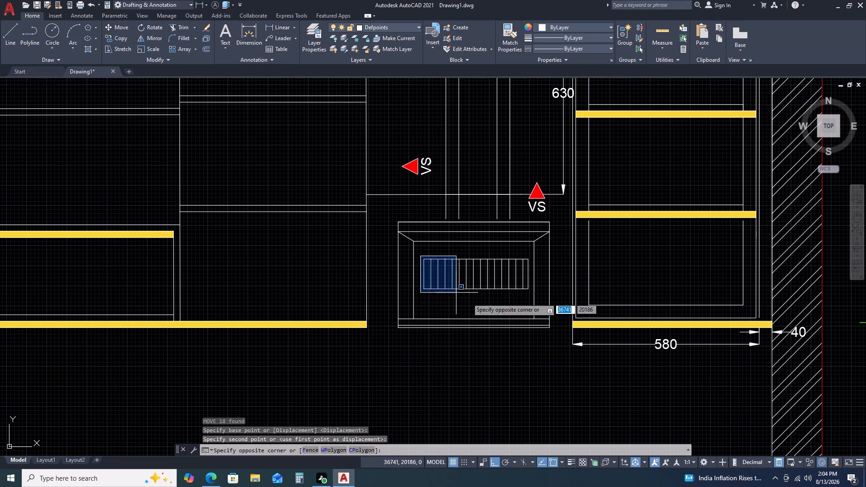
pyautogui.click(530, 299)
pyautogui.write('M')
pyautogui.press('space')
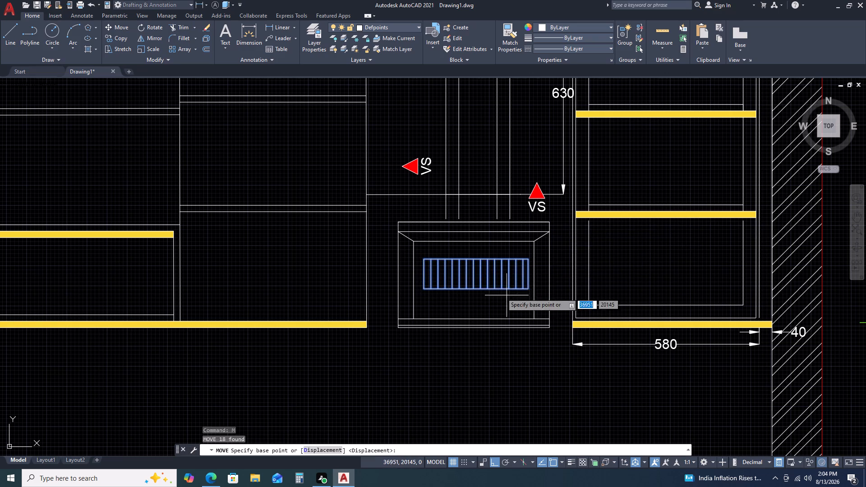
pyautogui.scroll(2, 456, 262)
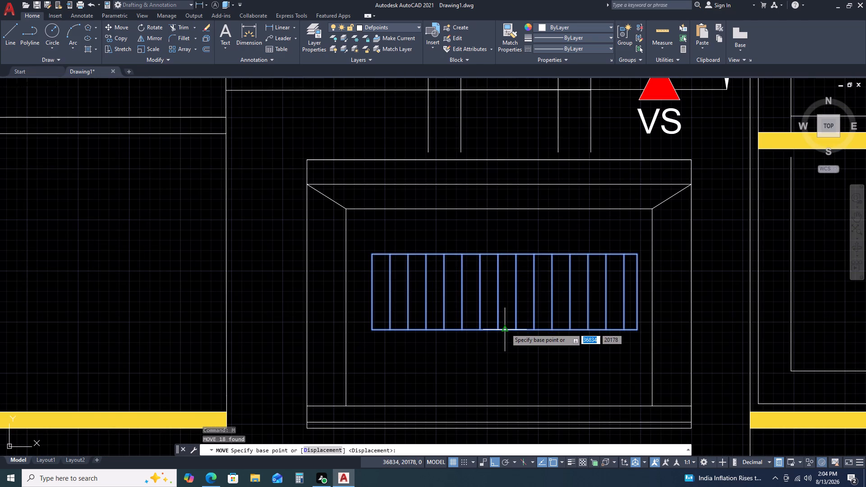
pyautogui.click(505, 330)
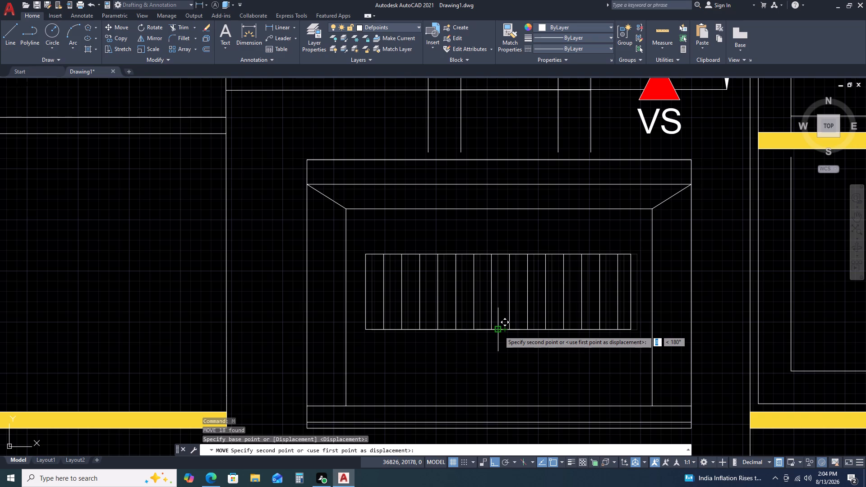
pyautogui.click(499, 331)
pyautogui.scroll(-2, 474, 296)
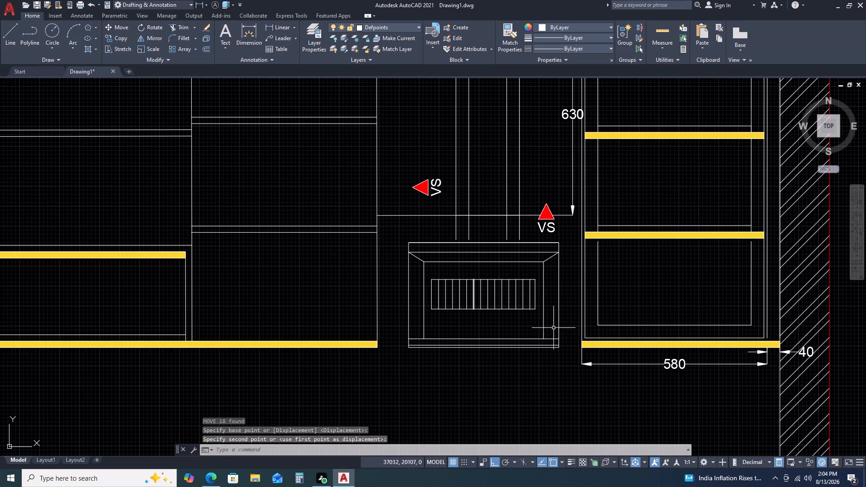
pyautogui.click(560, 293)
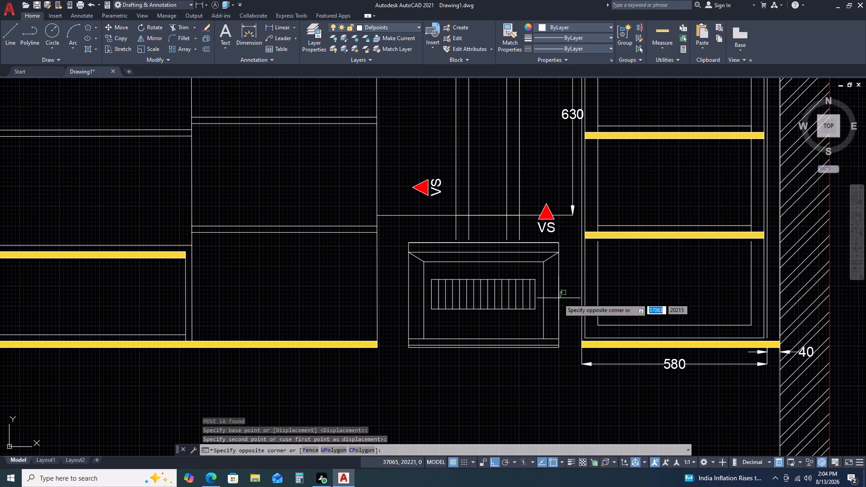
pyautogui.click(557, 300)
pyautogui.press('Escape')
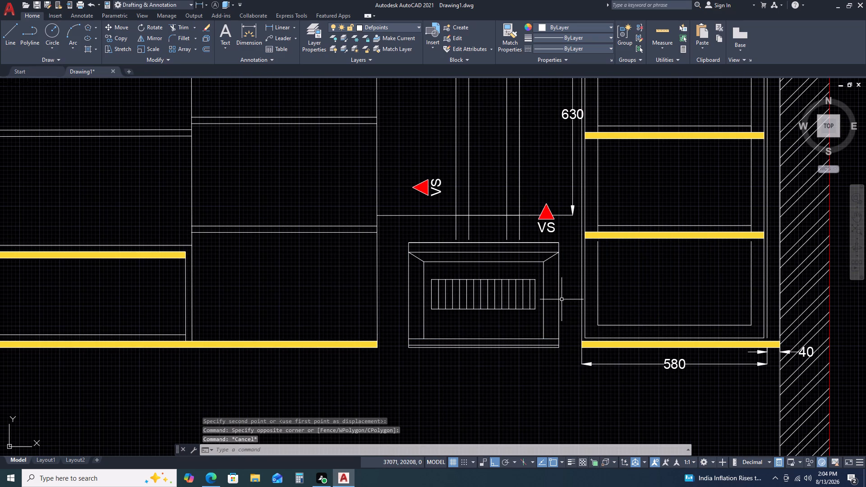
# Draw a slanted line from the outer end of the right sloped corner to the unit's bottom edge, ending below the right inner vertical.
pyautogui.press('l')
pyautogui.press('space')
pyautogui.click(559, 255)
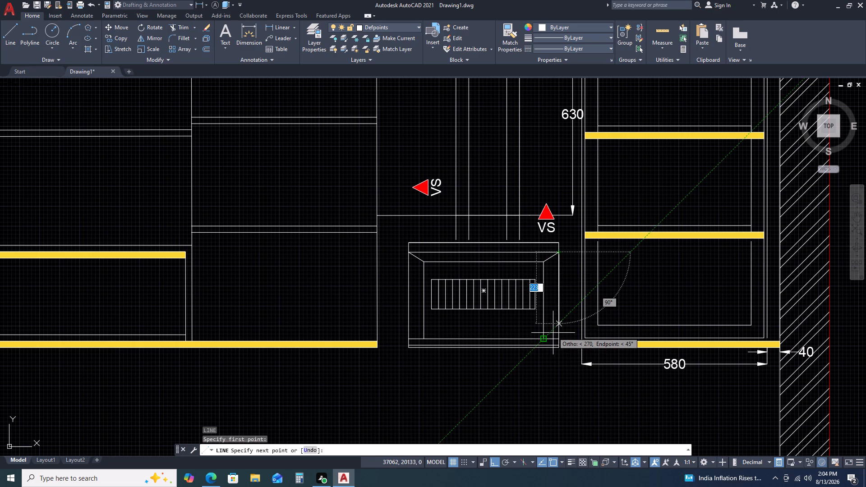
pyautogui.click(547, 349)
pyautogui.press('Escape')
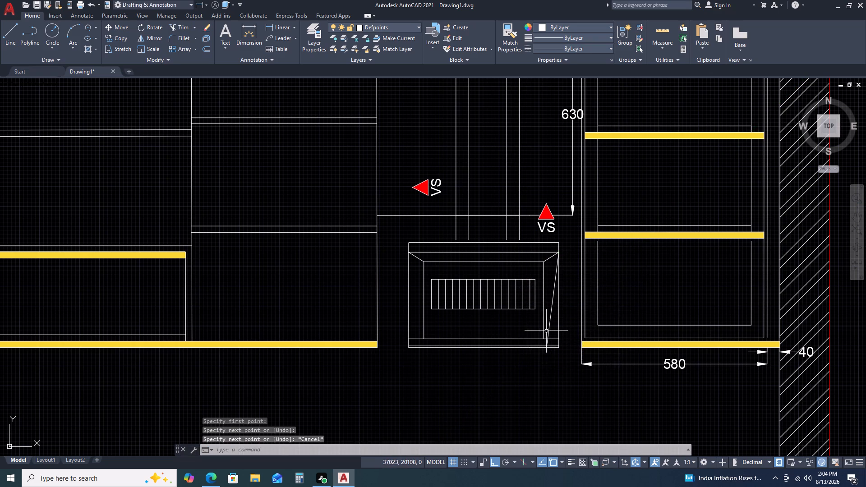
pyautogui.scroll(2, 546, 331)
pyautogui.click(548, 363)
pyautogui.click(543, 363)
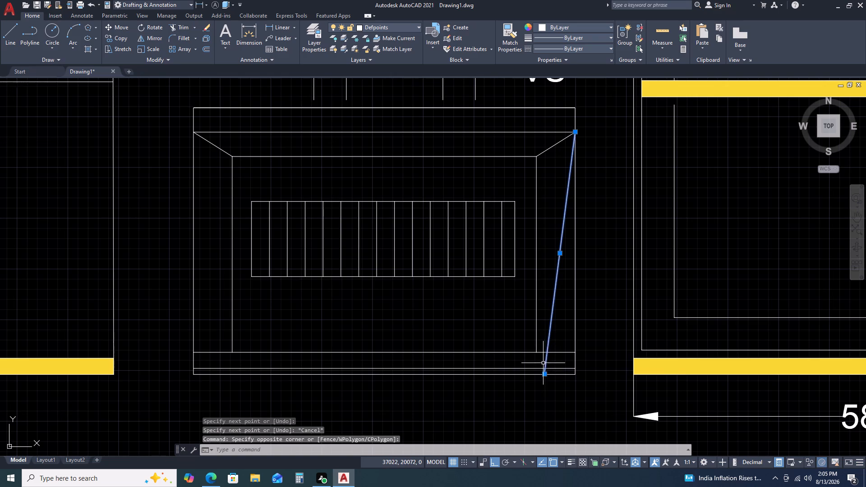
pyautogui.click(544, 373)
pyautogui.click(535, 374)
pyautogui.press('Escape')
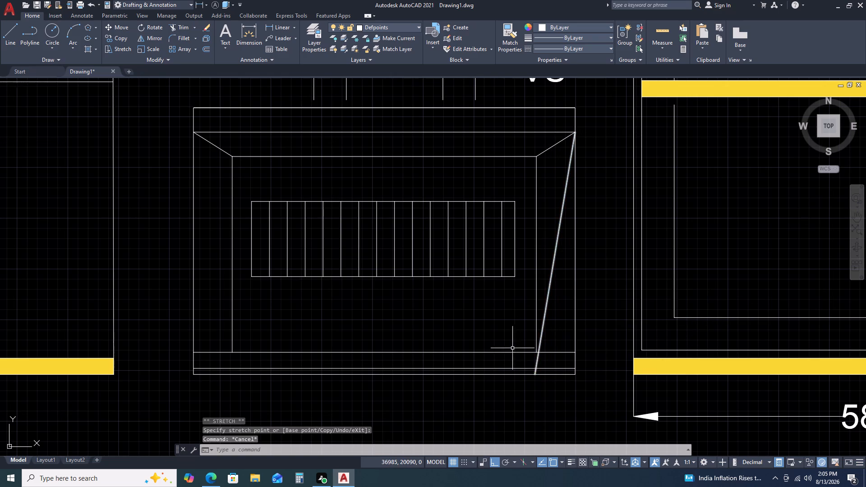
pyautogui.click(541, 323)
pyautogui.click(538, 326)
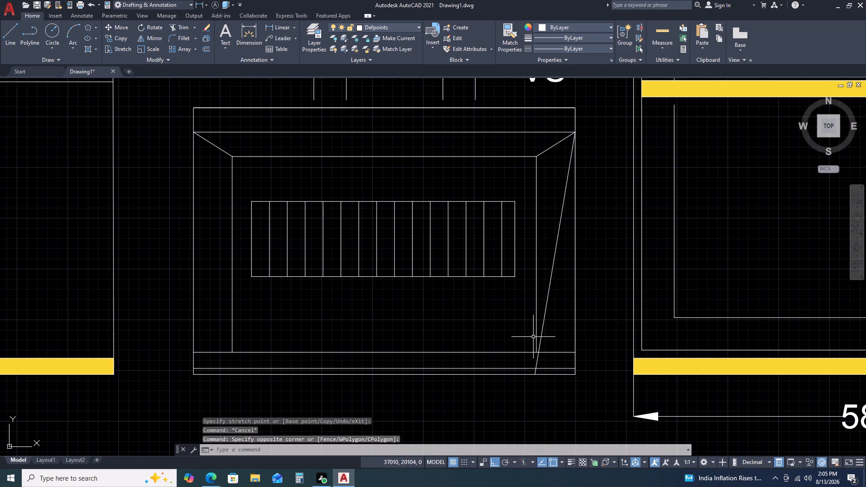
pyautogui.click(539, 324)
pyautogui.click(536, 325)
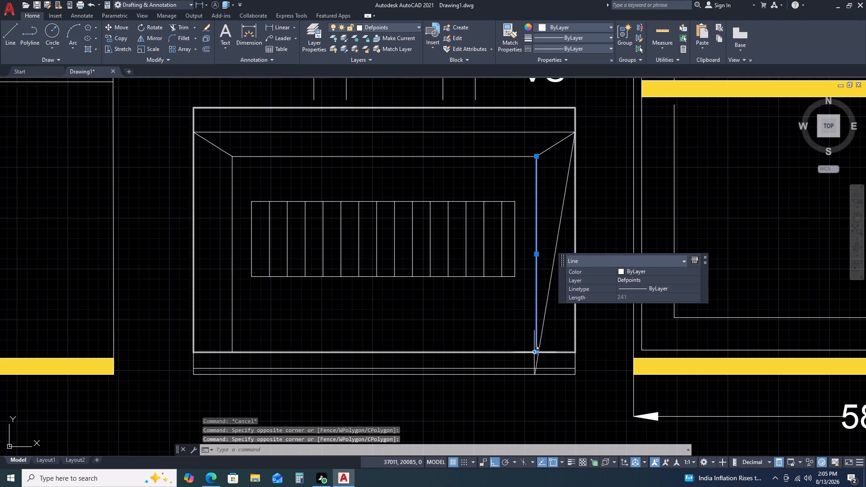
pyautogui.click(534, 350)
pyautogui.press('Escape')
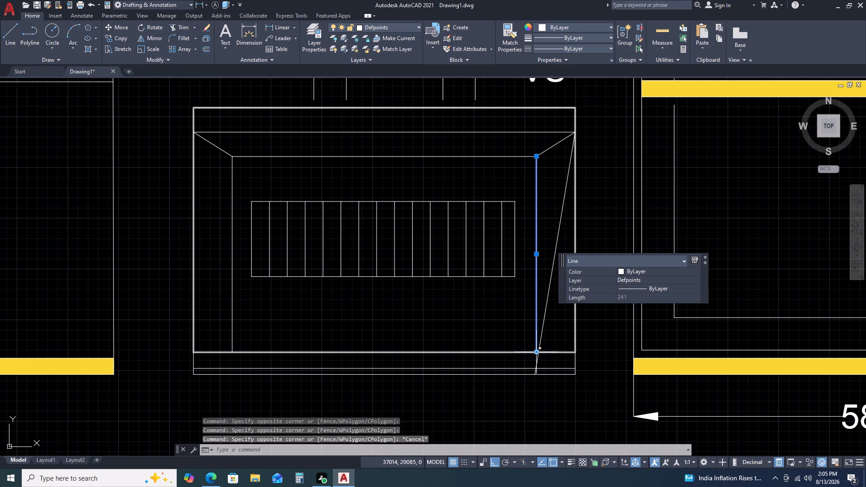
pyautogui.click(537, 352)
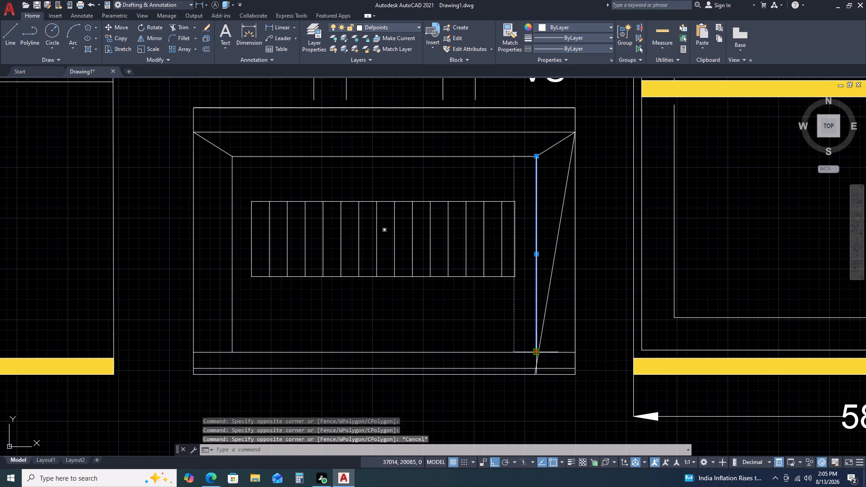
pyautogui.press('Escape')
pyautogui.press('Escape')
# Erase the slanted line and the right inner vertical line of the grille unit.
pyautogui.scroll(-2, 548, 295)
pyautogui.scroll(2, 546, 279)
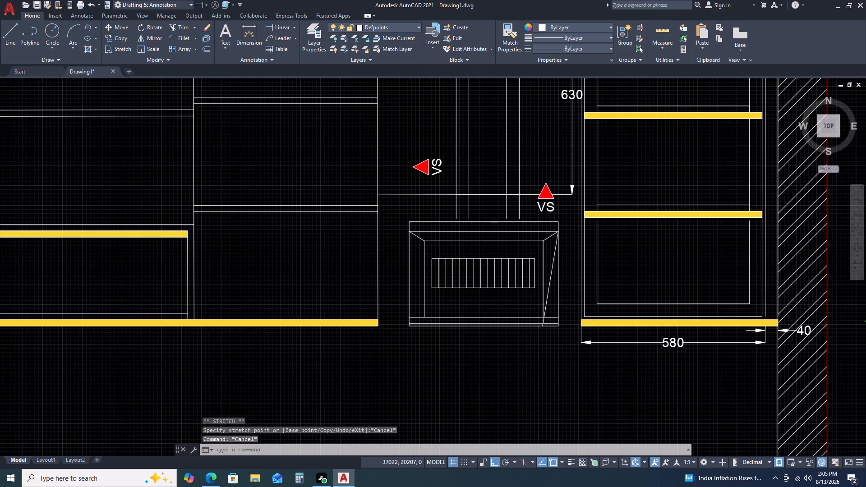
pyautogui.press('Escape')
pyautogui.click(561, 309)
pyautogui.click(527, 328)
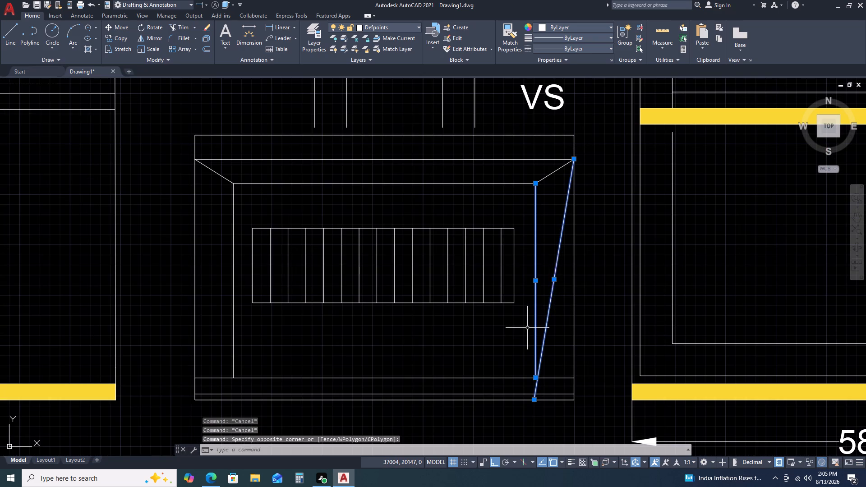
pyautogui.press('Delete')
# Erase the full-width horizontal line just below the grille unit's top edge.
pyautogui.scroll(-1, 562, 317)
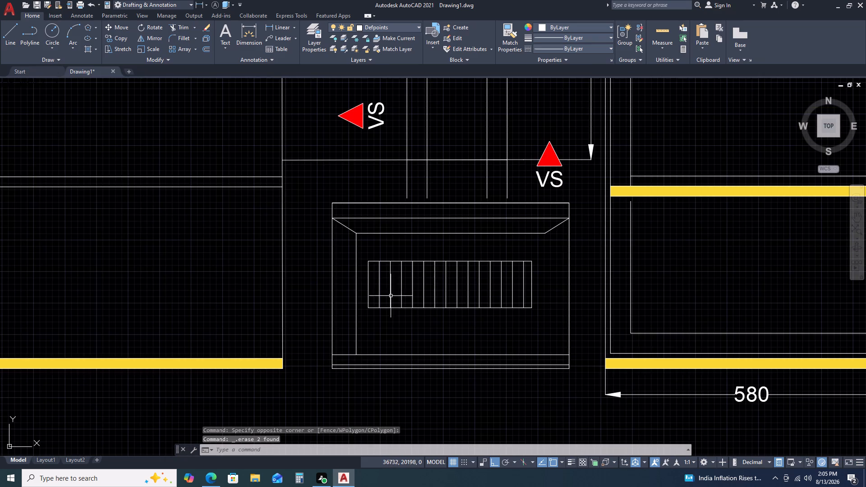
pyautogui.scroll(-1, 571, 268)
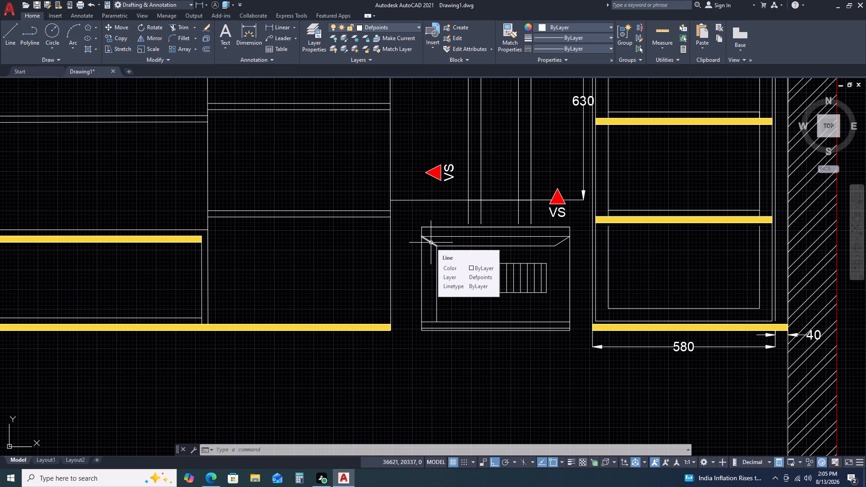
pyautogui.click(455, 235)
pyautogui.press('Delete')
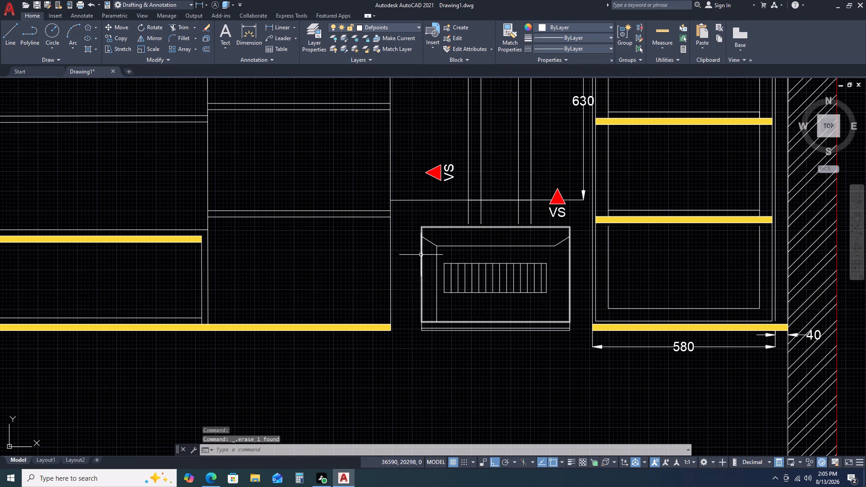
# Erase the entire grille unit below the duct lines, including its frame, sloped corners and slats.
pyautogui.click(415, 218)
pyautogui.click(577, 341)
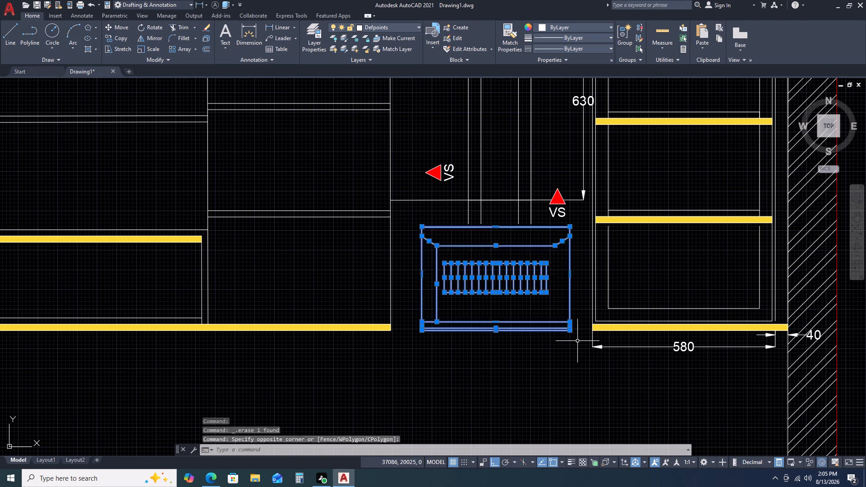
pyautogui.press('Delete')
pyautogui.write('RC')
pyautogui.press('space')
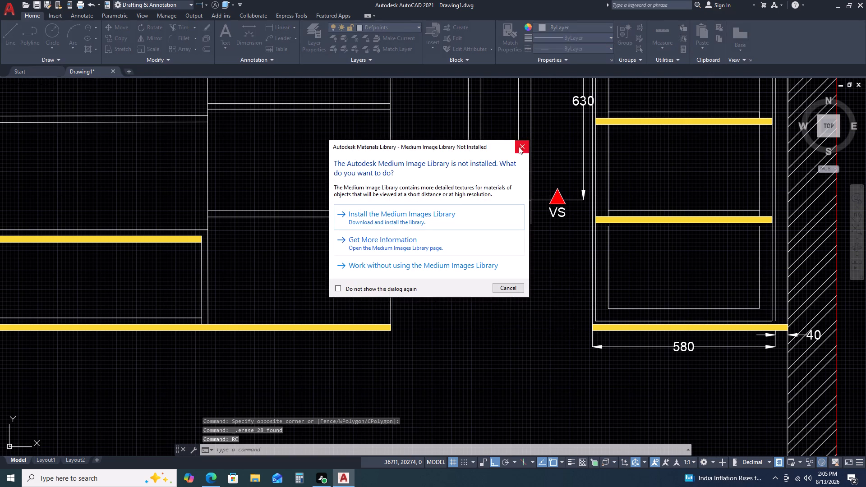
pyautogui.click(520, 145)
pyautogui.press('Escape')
# Draw a rectangle about 566 by 313 below the duct lines, between the middle cabinet and the right shelf unit.
pyautogui.write('REC')
pyautogui.press('space')
pyautogui.click(405, 222)
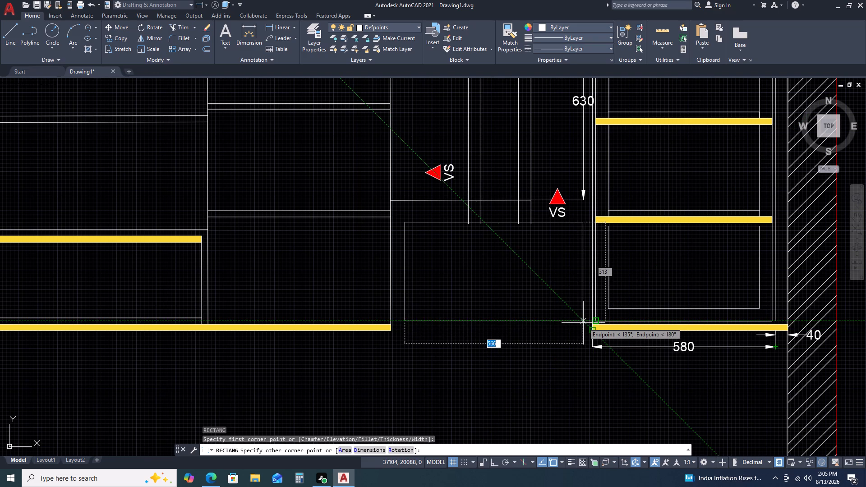
pyautogui.click(582, 323)
pyautogui.click(576, 324)
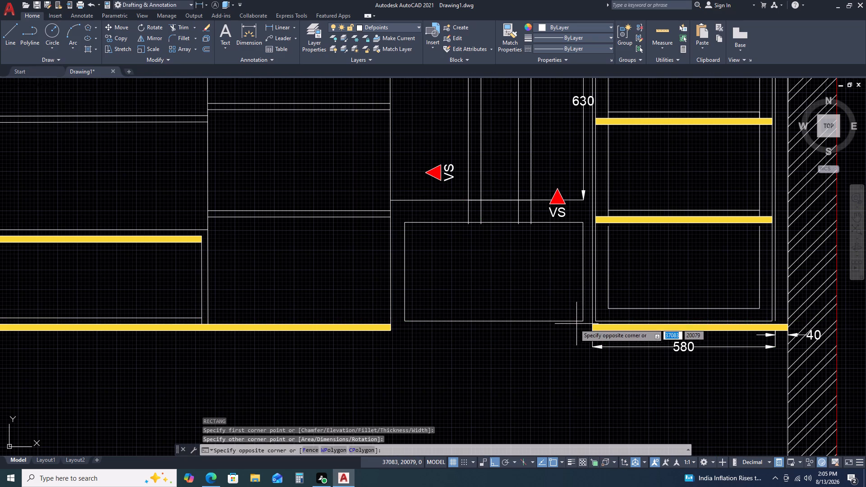
pyautogui.click(569, 322)
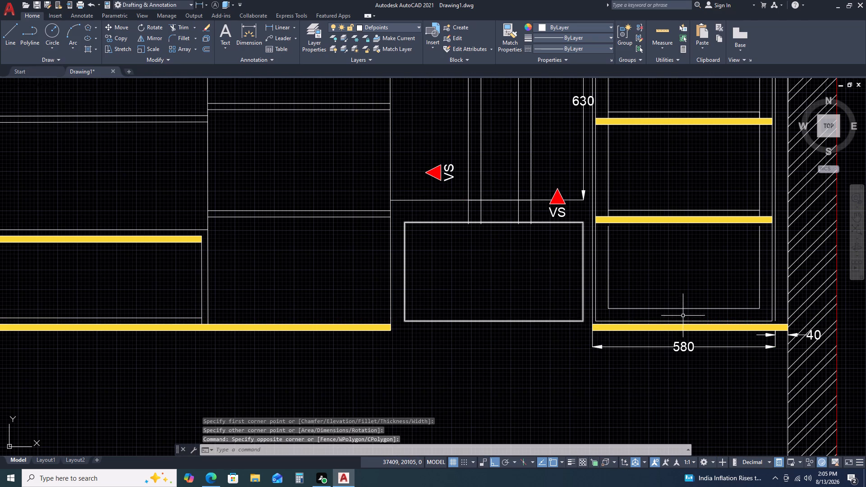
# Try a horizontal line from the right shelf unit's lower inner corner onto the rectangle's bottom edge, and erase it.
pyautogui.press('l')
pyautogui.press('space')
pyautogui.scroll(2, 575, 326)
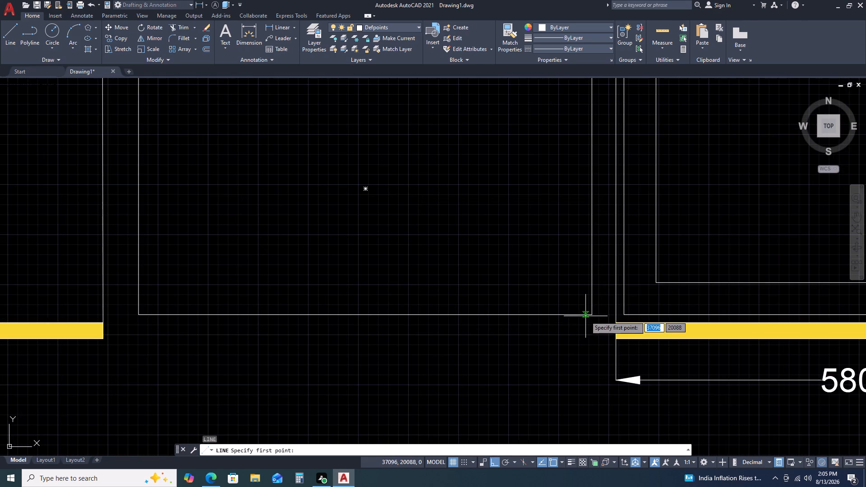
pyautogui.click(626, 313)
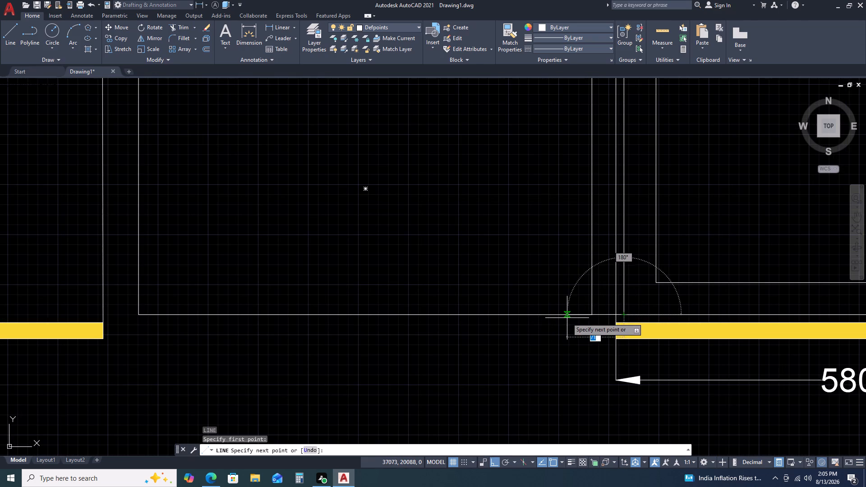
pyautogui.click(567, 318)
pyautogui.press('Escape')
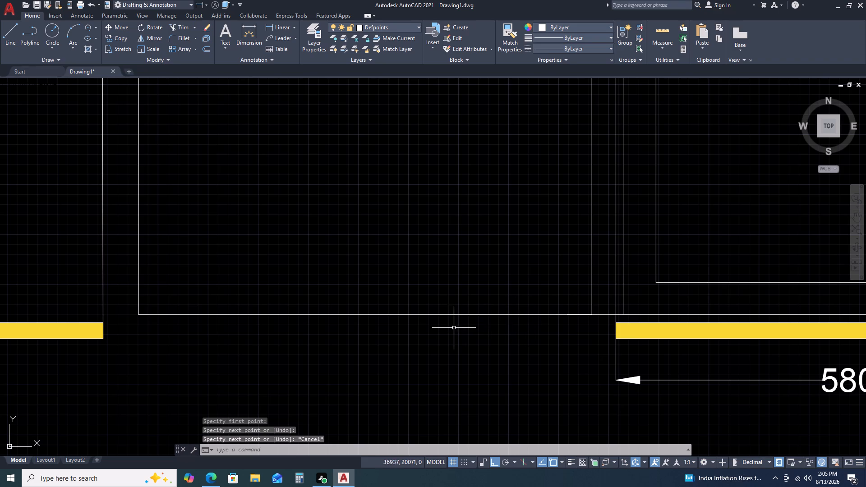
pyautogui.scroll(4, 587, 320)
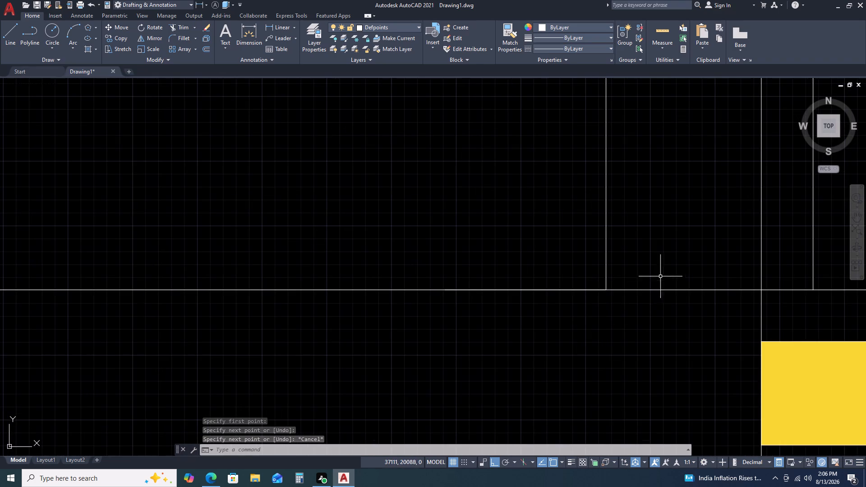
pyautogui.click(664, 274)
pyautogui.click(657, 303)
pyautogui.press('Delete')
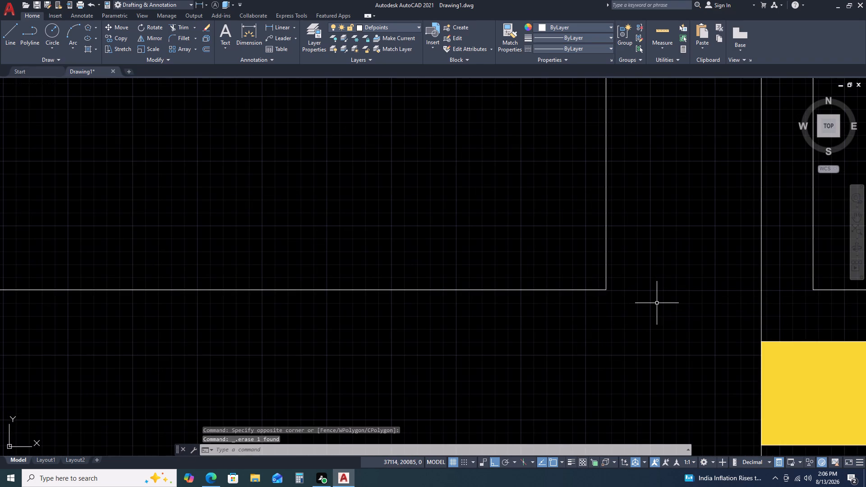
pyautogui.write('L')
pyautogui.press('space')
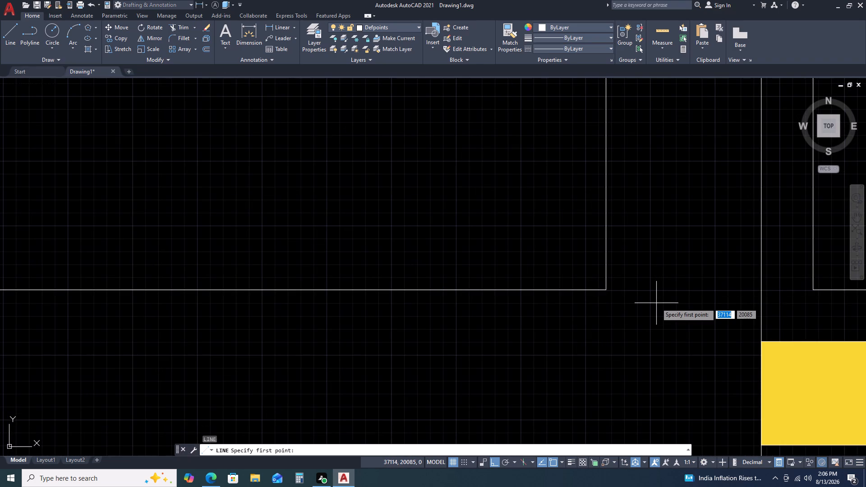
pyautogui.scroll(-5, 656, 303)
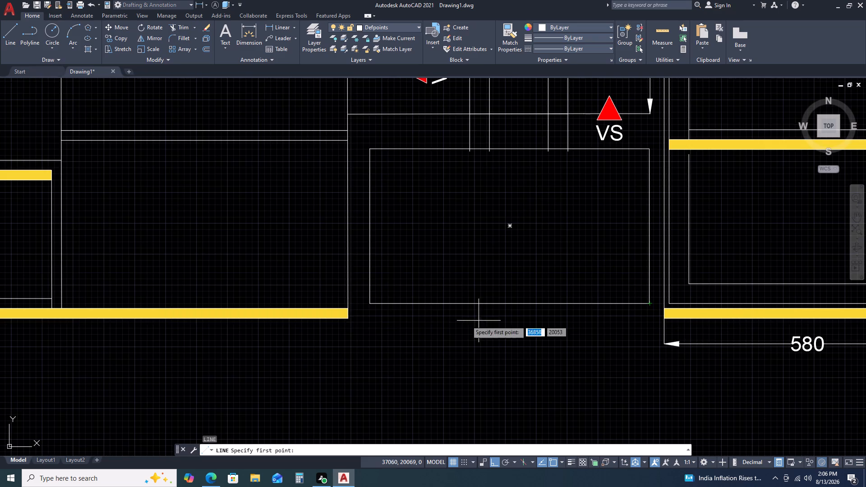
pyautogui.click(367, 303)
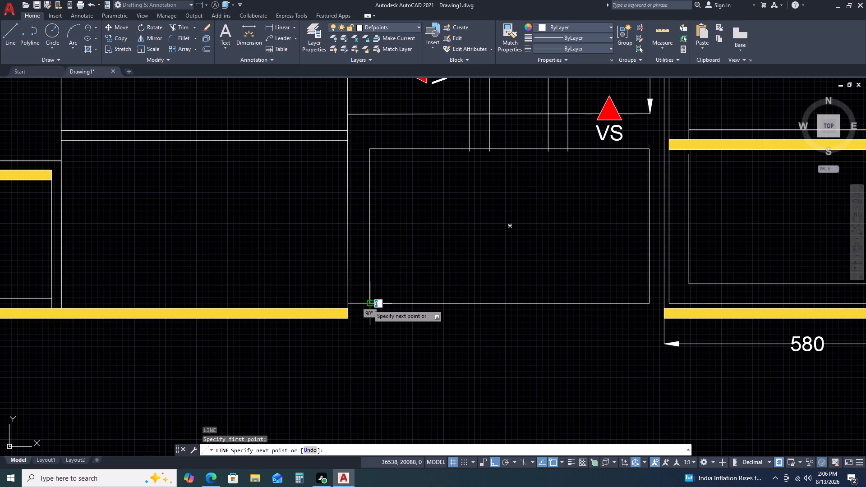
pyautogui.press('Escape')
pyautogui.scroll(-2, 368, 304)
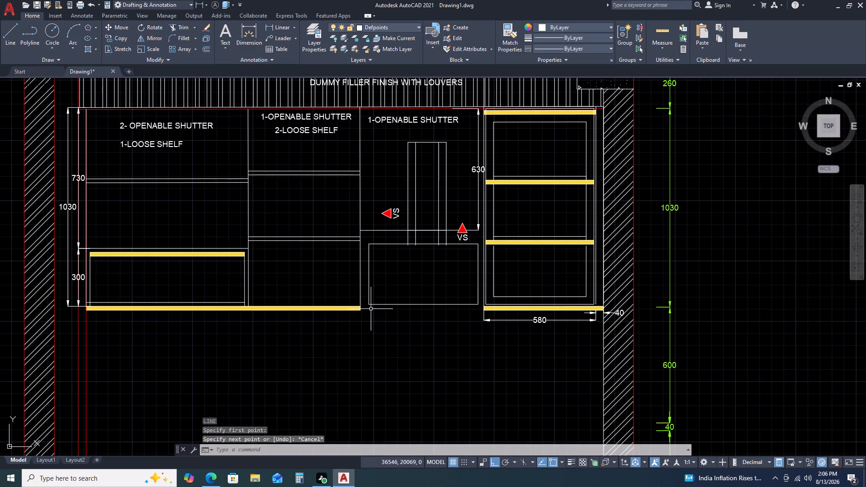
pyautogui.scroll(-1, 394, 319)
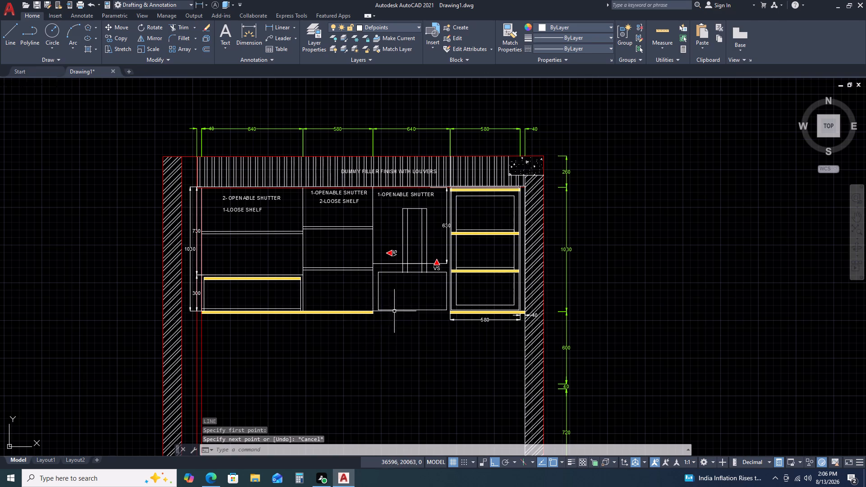
# Draw a horizontal line across the gap between the bottom panels of the right shelf unit and the middle cabinet.
pyautogui.scroll(2, 424, 315)
pyautogui.write('L')
pyautogui.press('space')
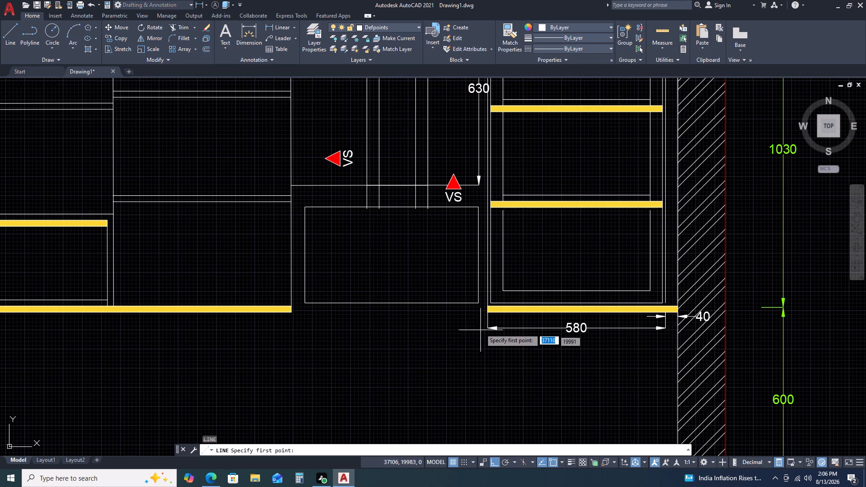
pyautogui.click(487, 313)
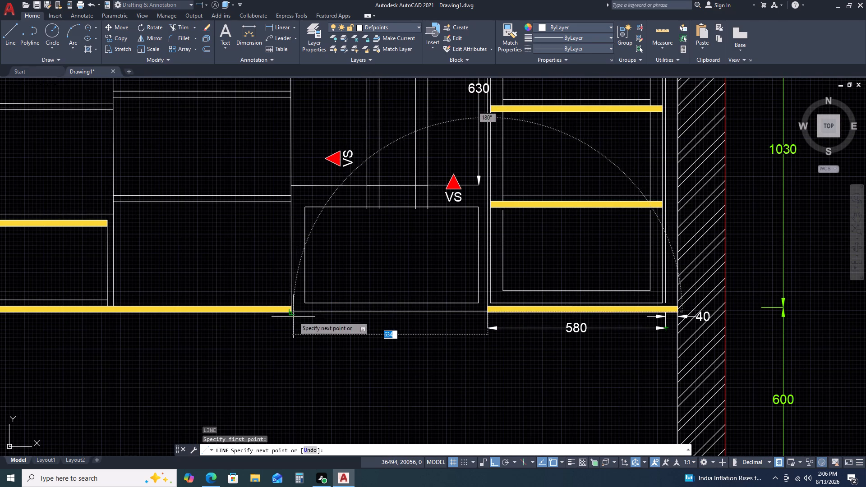
pyautogui.click(291, 313)
pyautogui.press('Escape')
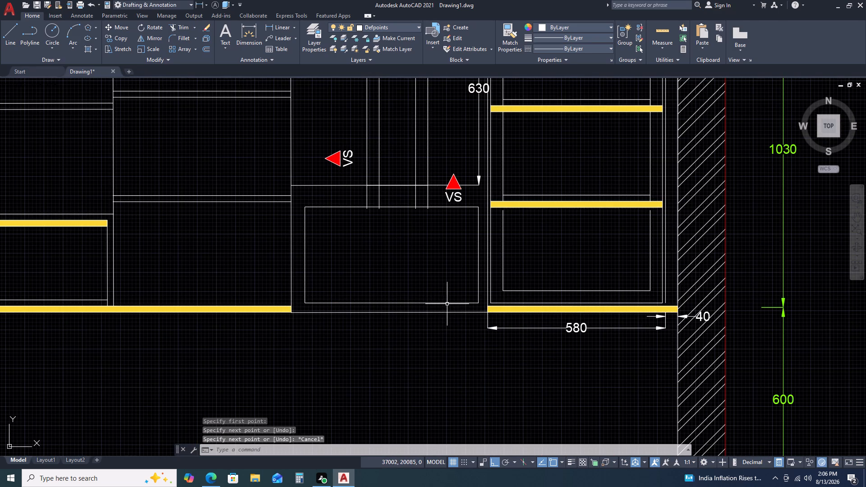
# Move the rectangle below the duct lines down by its bottom-edge midpoint onto the new bottom line.
pyautogui.click(447, 304)
pyautogui.press('m')
pyautogui.press('space')
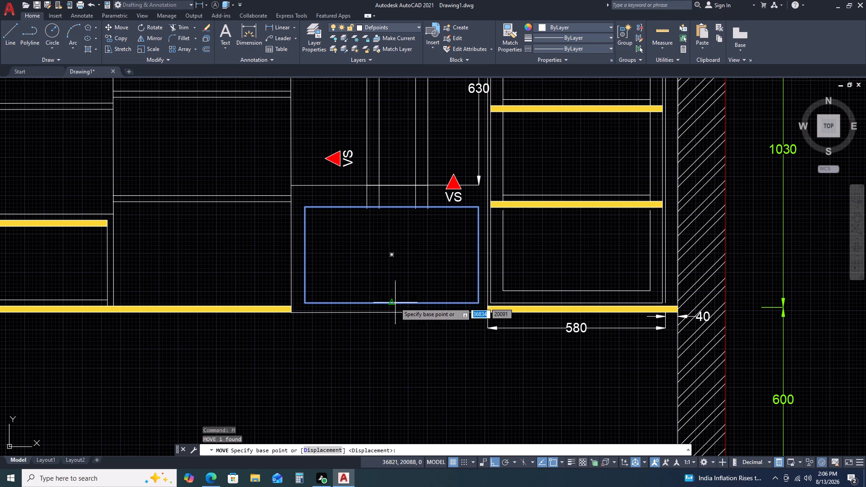
pyautogui.click(392, 304)
pyautogui.click(387, 313)
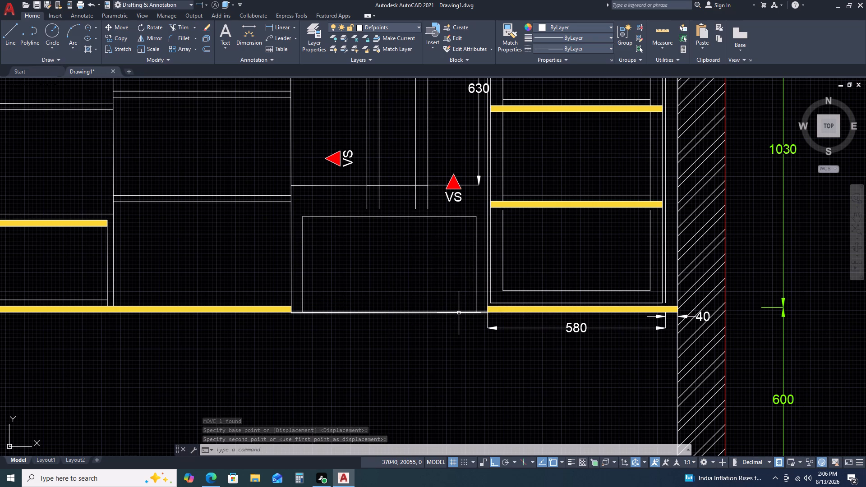
# Offset the new bottom line 20 upward.
pyautogui.click(459, 313)
pyautogui.write('O 20')
pyautogui.press('space')
pyautogui.click(459, 299)
pyautogui.press('Escape')
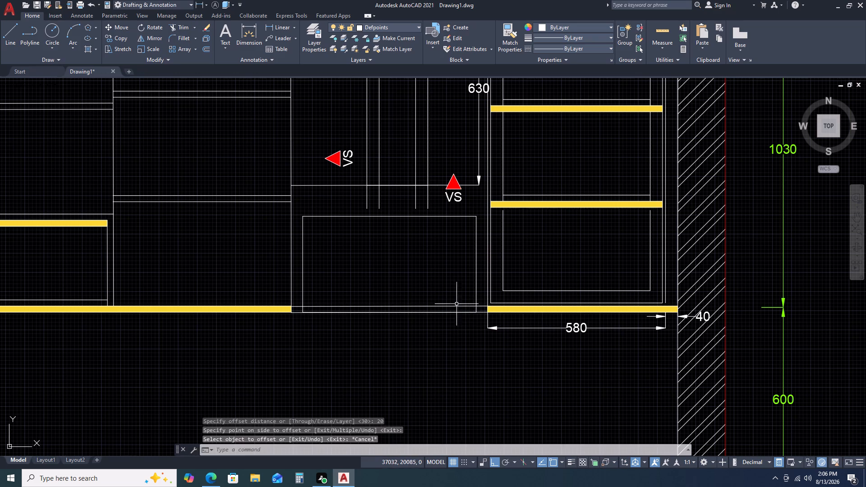
# Offset the upper of the two bottom lines another 30 upward.
pyautogui.press('space')
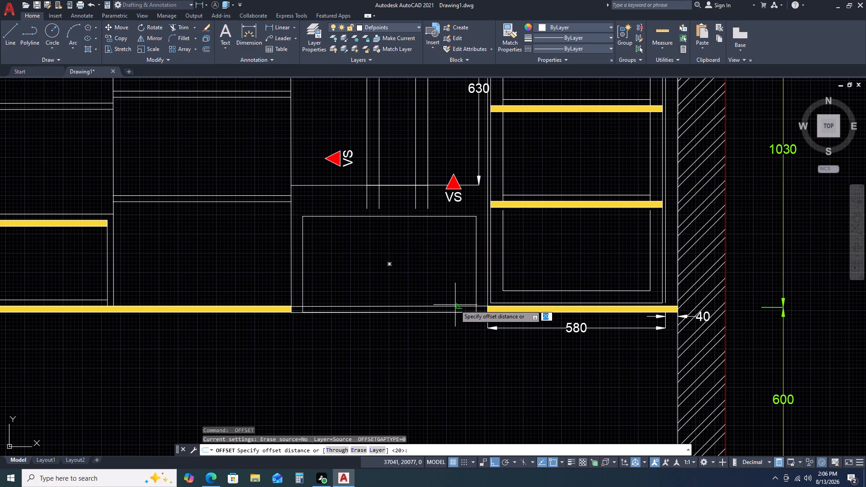
pyautogui.press('1')
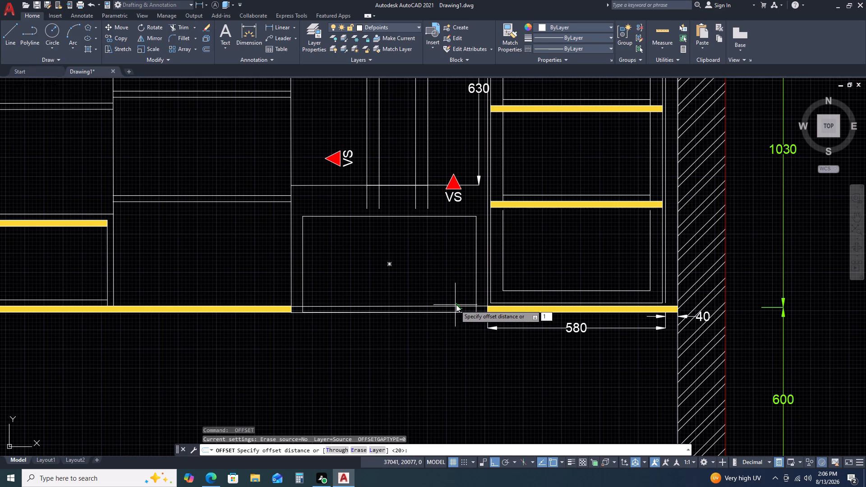
pyautogui.press('BackSpace')
pyautogui.write('30')
pyautogui.press('space')
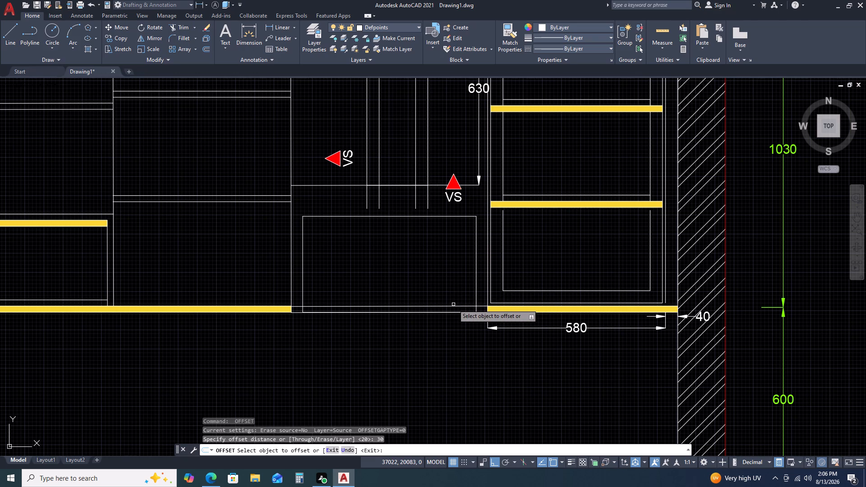
pyautogui.click(453, 307)
pyautogui.click(454, 290)
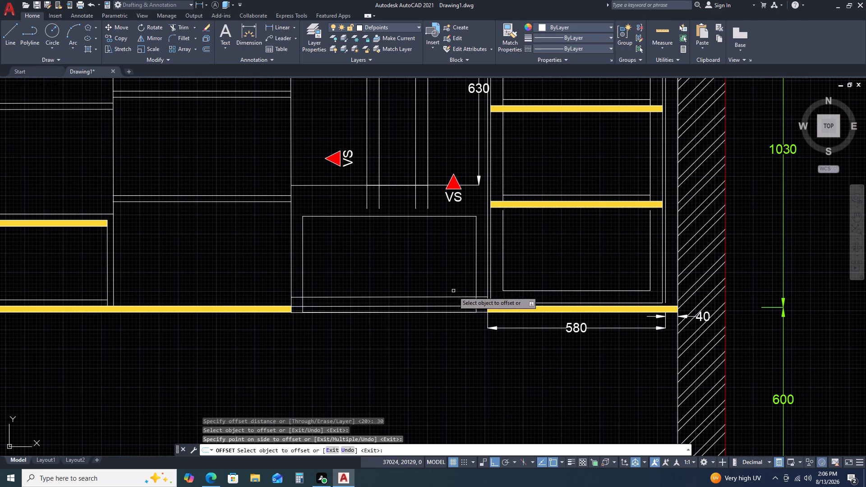
pyautogui.press('`')
pyautogui.moveTo(384, 273); pyautogui.dragTo(388, 302, button='middle')
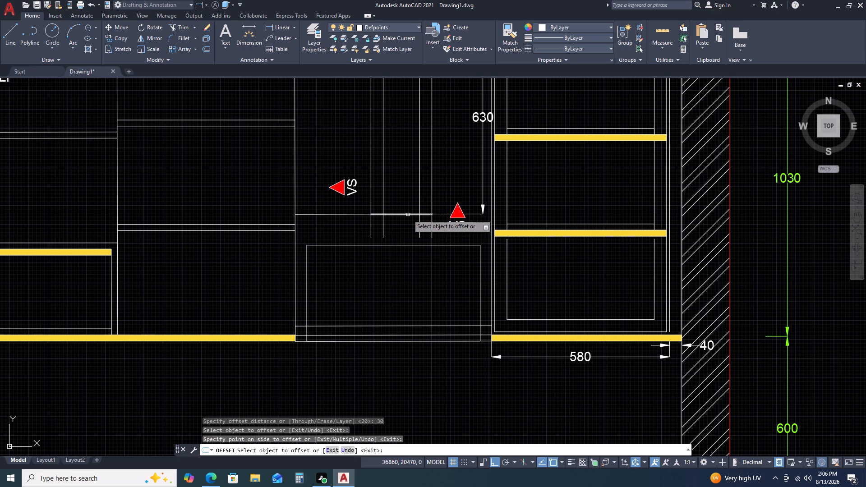
pyautogui.press('Escape')
# Draw a line along the rectangle's top edge from its left corner to its right corner.
pyautogui.click(397, 244)
pyautogui.press('Escape')
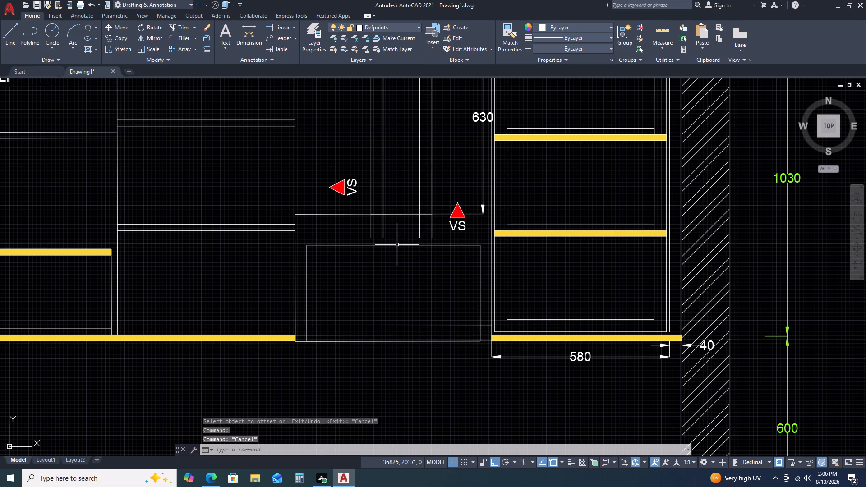
pyautogui.write('L')
pyautogui.press('space')
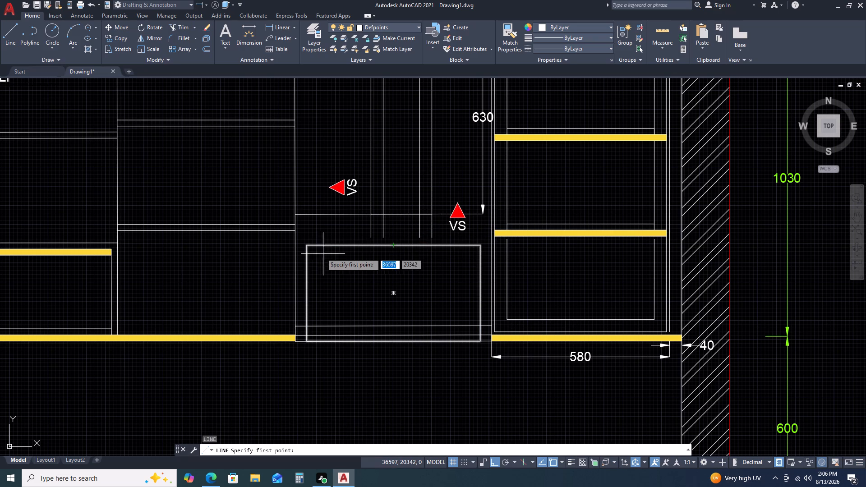
pyautogui.click(308, 248)
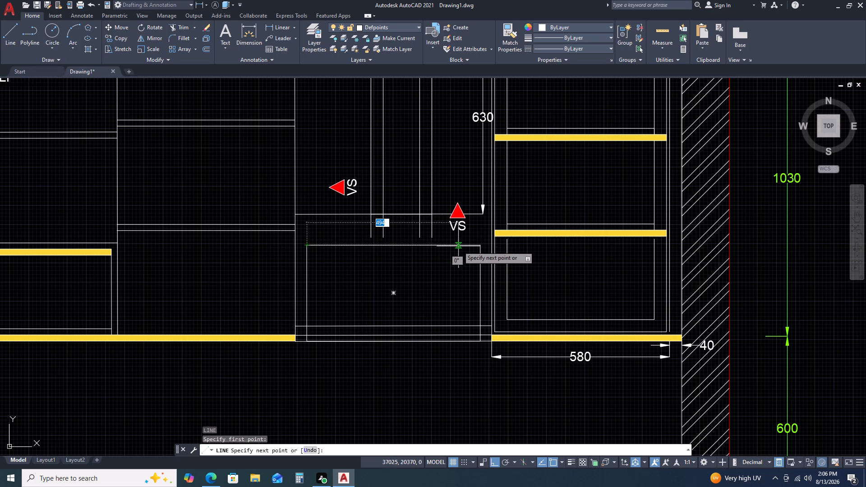
pyautogui.click(480, 245)
pyautogui.press('Escape')
# Offset the rectangle's top line by 35, once above it and twice in succession below it.
pyautogui.click(469, 245)
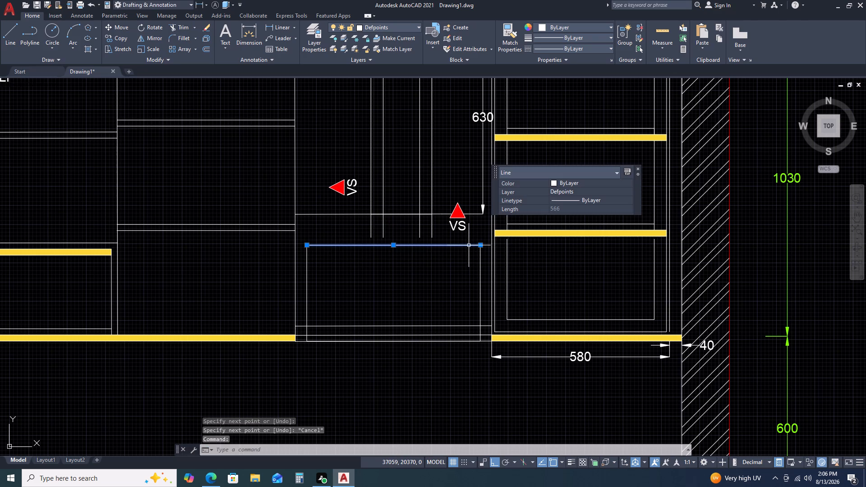
pyautogui.write('O')
pyautogui.press('space')
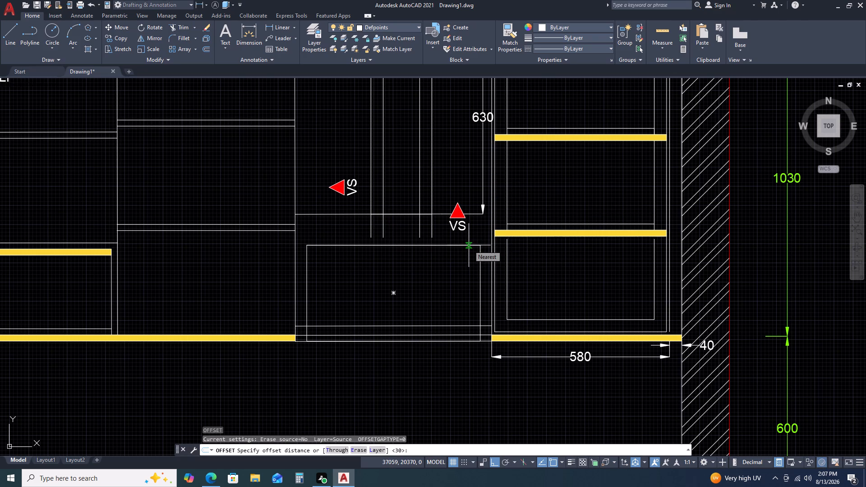
pyautogui.write('35')
pyautogui.press('space')
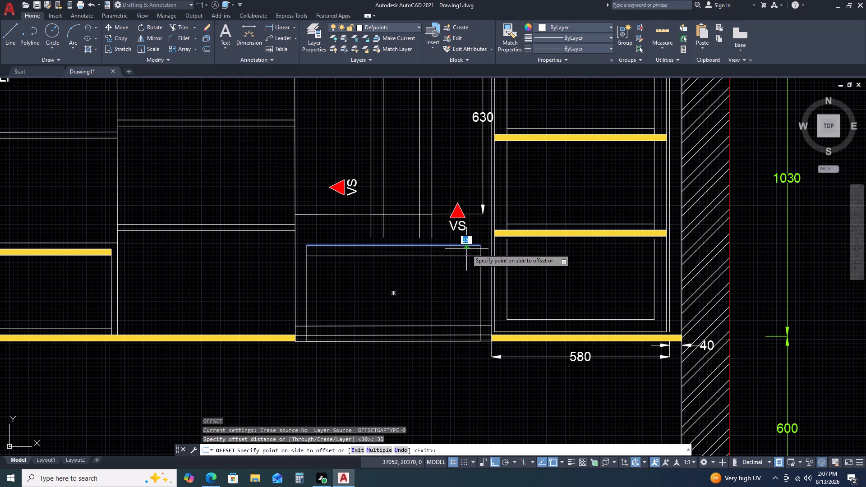
pyautogui.click(466, 249)
pyautogui.click(457, 244)
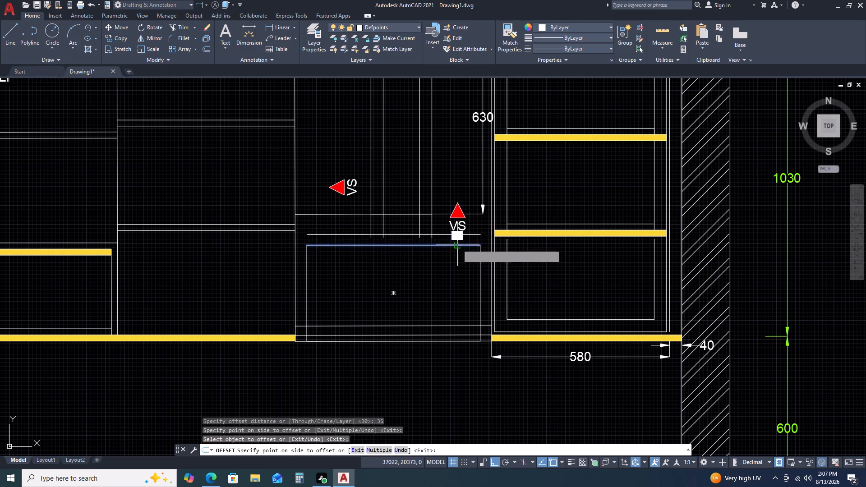
pyautogui.click(454, 259)
pyautogui.click(454, 257)
pyautogui.click(452, 268)
pyautogui.press('Escape')
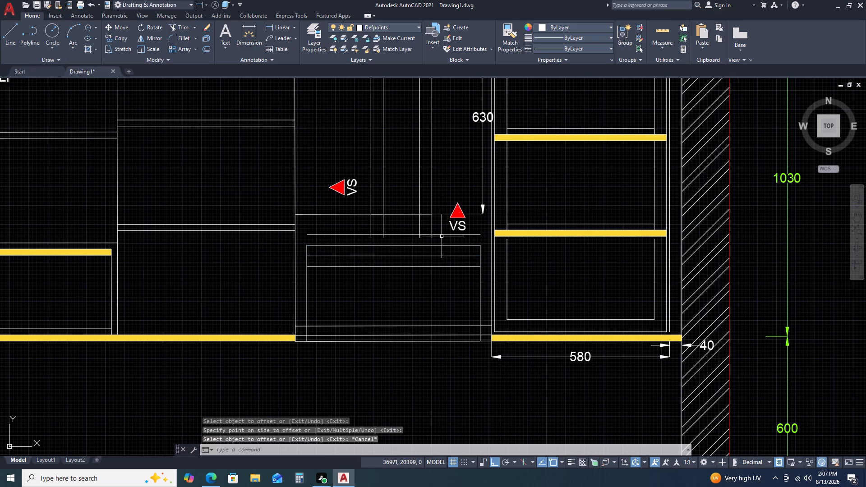
# Erase the offset line above the rectangle's top edge.
pyautogui.click(442, 236)
pyautogui.moveTo(442, 235); pyautogui.dragTo(440, 231)
pyautogui.click(440, 231)
pyautogui.click(437, 243)
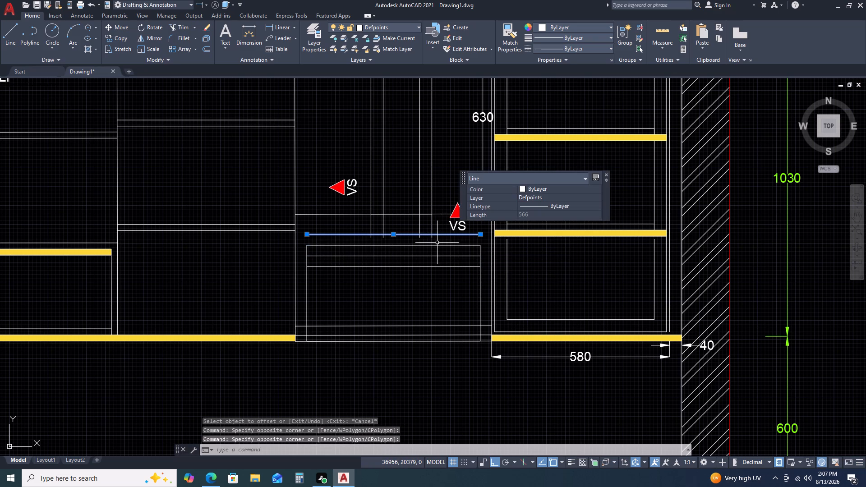
pyautogui.press('Delete')
# Extend the vertical duct lines down to the rectangle's top edge.
pyautogui.scroll(-1, 437, 243)
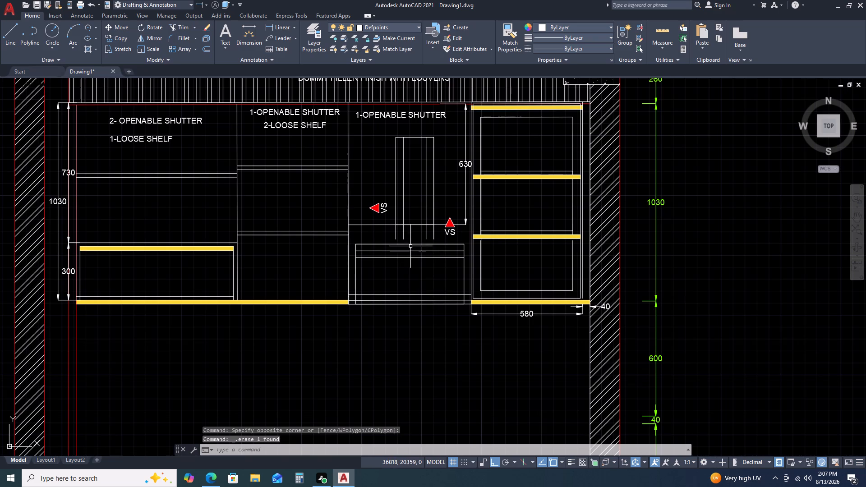
pyautogui.scroll(1, 426, 237)
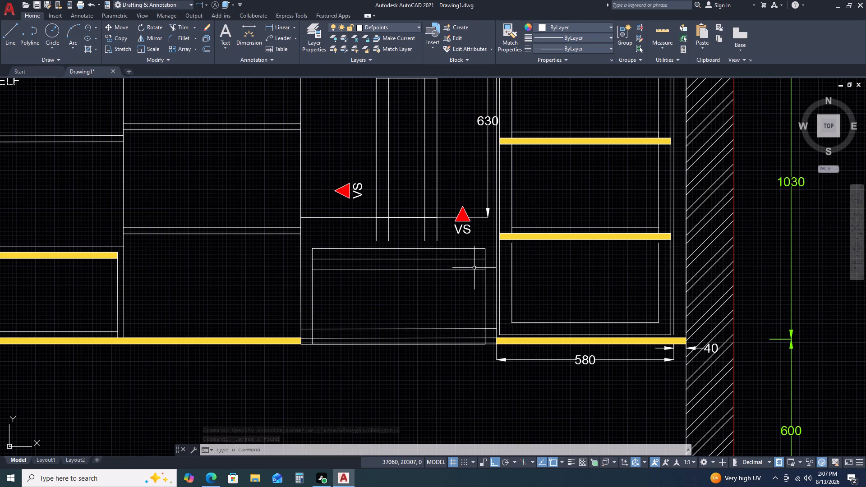
pyautogui.press('e')
pyautogui.press('x')
pyautogui.press('space')
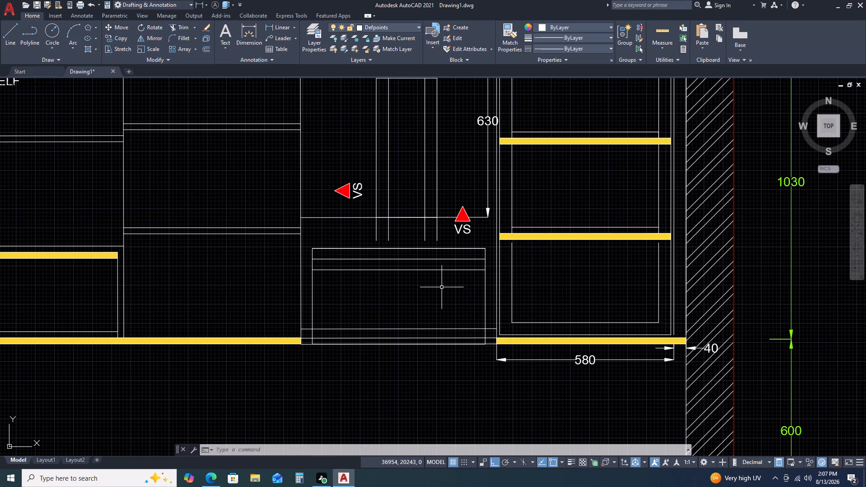
pyautogui.click(442, 230)
pyautogui.click(364, 230)
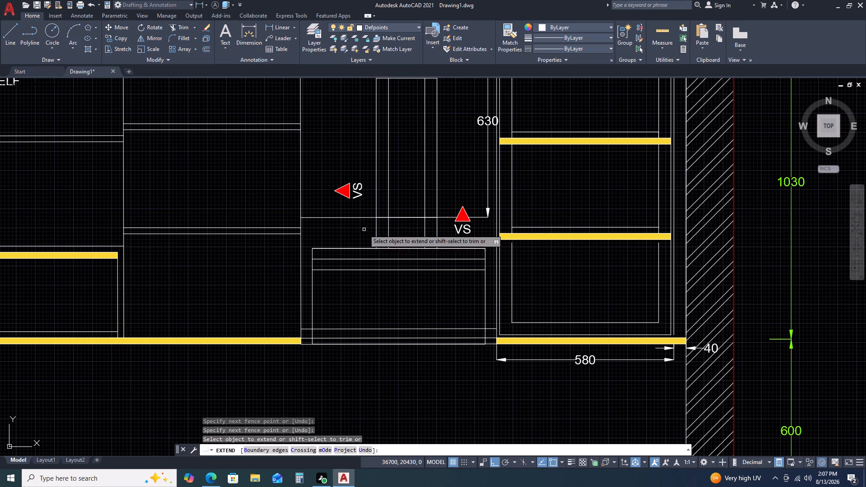
pyautogui.press('Escape')
pyautogui.press('Escape')
pyautogui.press('Escape')
pyautogui.press('Escape')
pyautogui.press('Escape')
pyautogui.press('Escape')
pyautogui.press('Escape')
pyautogui.press('Escape')
pyautogui.press('Escape')
pyautogui.press('Escape')
pyautogui.press('Escape')
pyautogui.press('Escape')
pyautogui.press('Escape')
pyautogui.press('Escape')
pyautogui.press('Escape')
pyautogui.press('Escape')
# Erase the duplicate line lying on the rectangle's top edge.
pyautogui.click(405, 249)
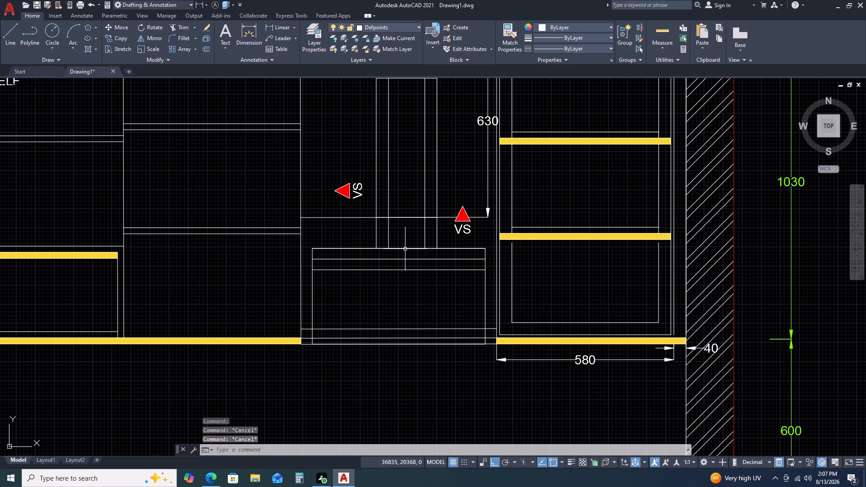
pyautogui.click(405, 249)
pyautogui.press('Delete')
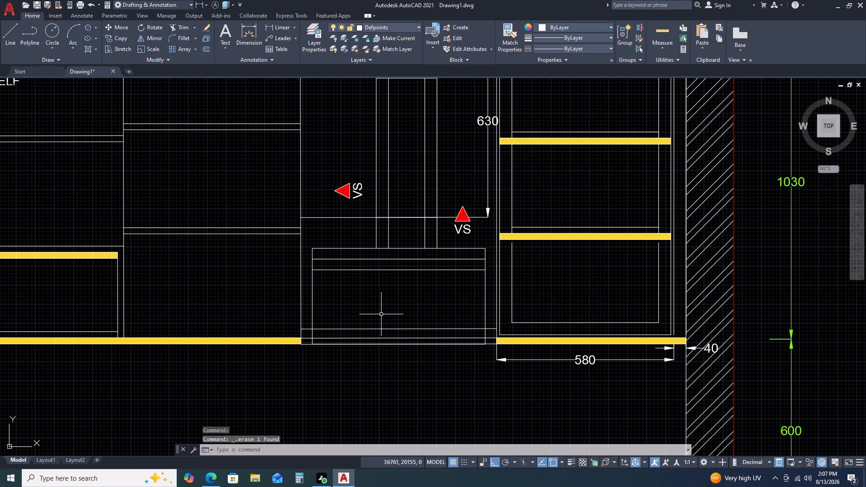
# Draw a horizontal line 30 long, running inward from the right end of the rectangle's upper inner line.
pyautogui.write('L')
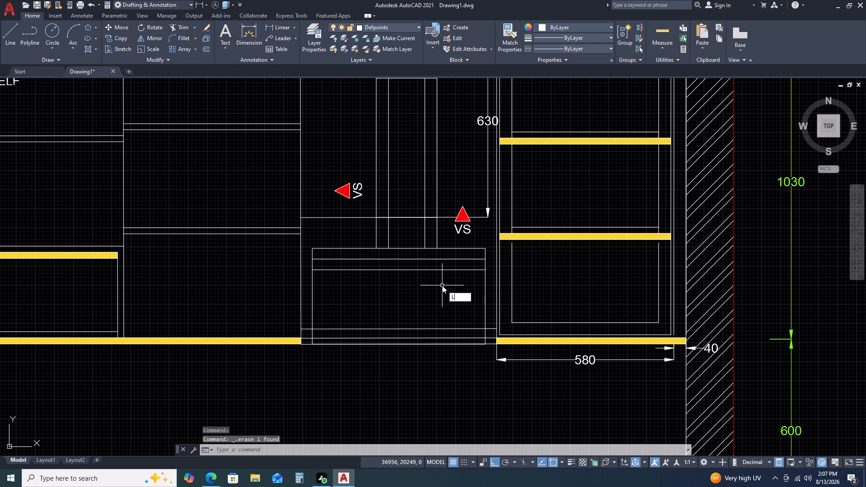
pyautogui.press('space')
pyautogui.scroll(2, 485, 264)
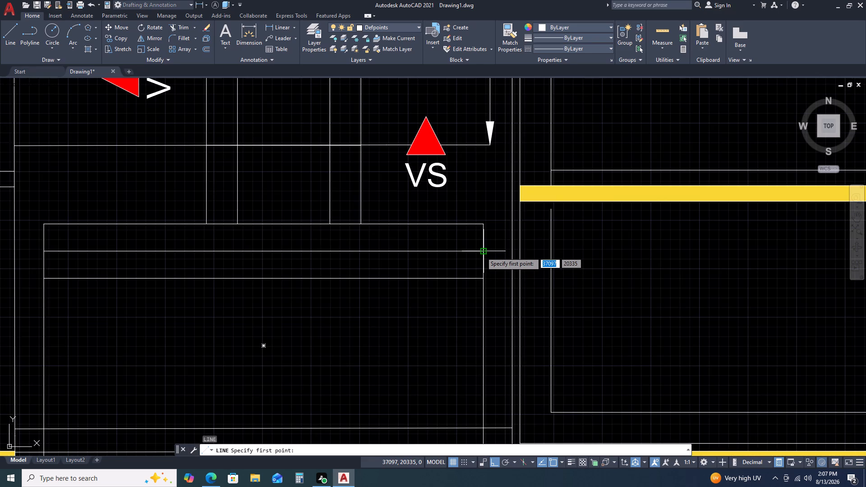
pyautogui.click(481, 252)
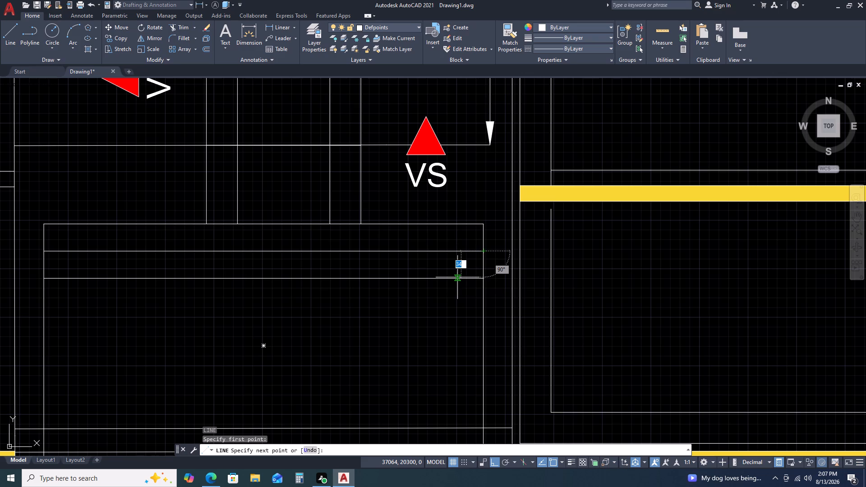
pyautogui.write('30')
pyautogui.press('space')
pyautogui.press('Escape')
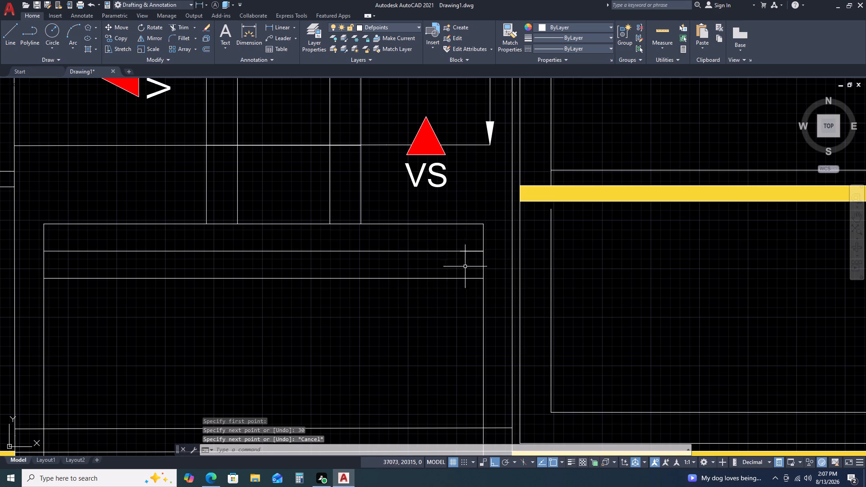
# Stretch the short line's inner end down onto the lower inner line, forming a diagonal about 45 long.
pyautogui.scroll(2, 466, 262)
pyautogui.click(470, 234)
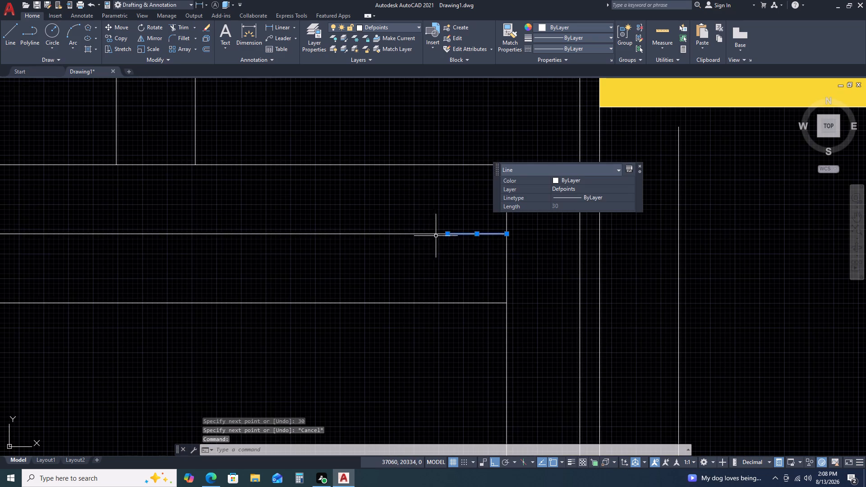
pyautogui.click(446, 233)
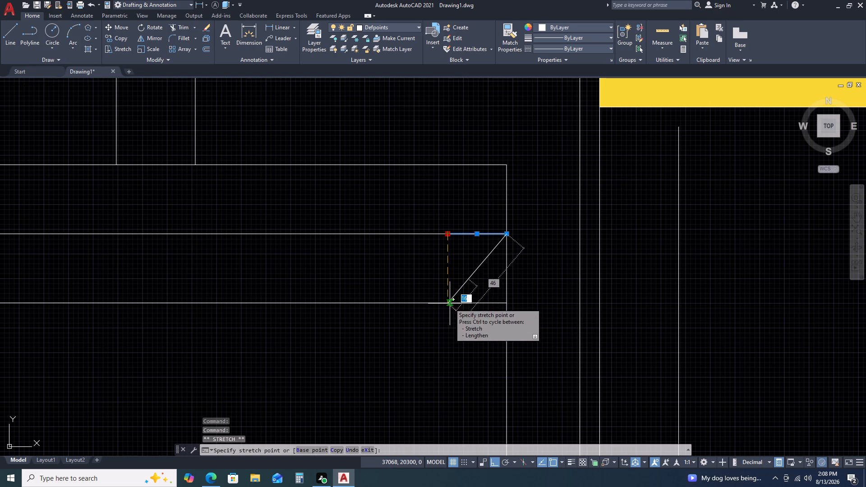
pyautogui.click(450, 303)
pyautogui.press('Escape')
# Mirror the corner diagonal about the unit's vertical centreline to the opposite end of the band, keeping the original.
pyautogui.scroll(-2, 470, 292)
pyautogui.click(474, 289)
pyautogui.click(470, 282)
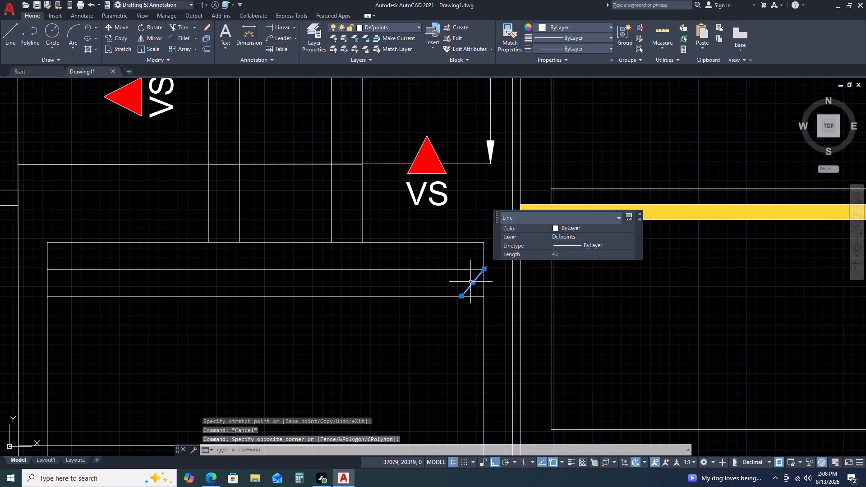
pyautogui.write('MI')
pyautogui.press('space')
pyautogui.scroll(-2, 470, 281)
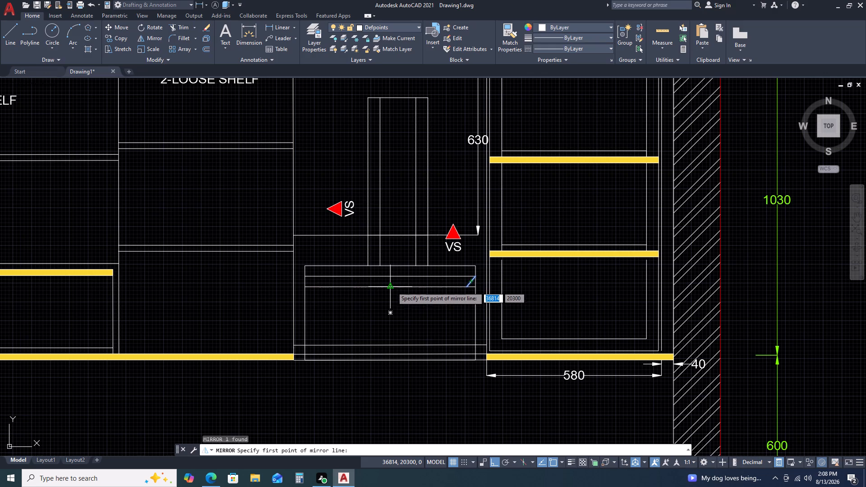
pyautogui.click(392, 286)
pyautogui.click(387, 199)
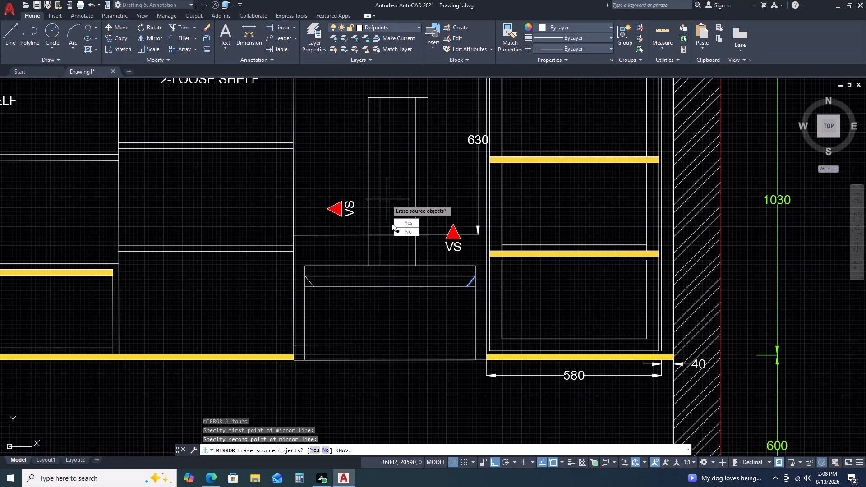
pyautogui.moveTo(404, 233); pyautogui.dragTo(387, 199)
pyautogui.press('Escape')
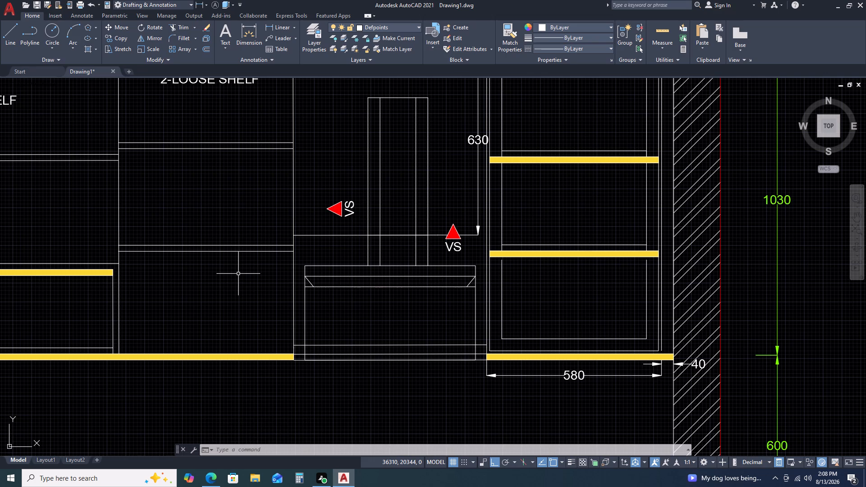
# Examine the wall elevation next to the kitchen plan, including the empty area below the wall units and its height dimensions.
pyautogui.scroll(-4, 280, 249)
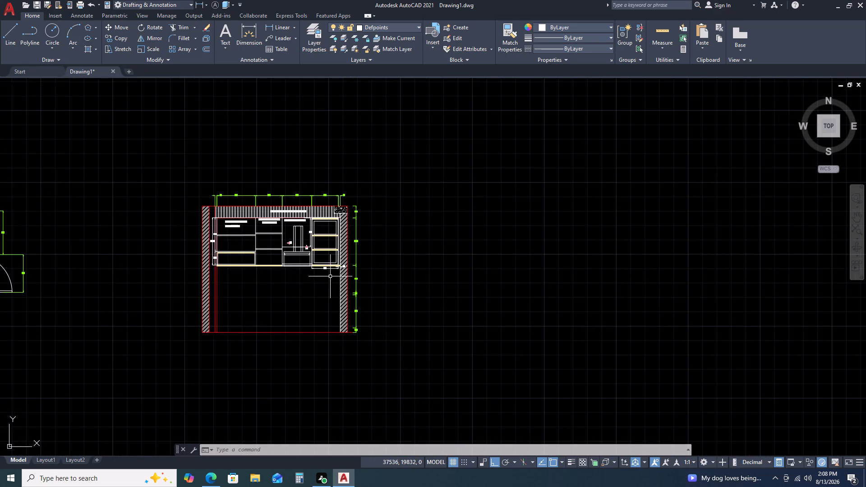
pyautogui.moveTo(362, 285); pyautogui.dragTo(581, 268, button='middle')
pyautogui.moveTo(614, 266); pyautogui.dragTo(634, 273, button='middle')
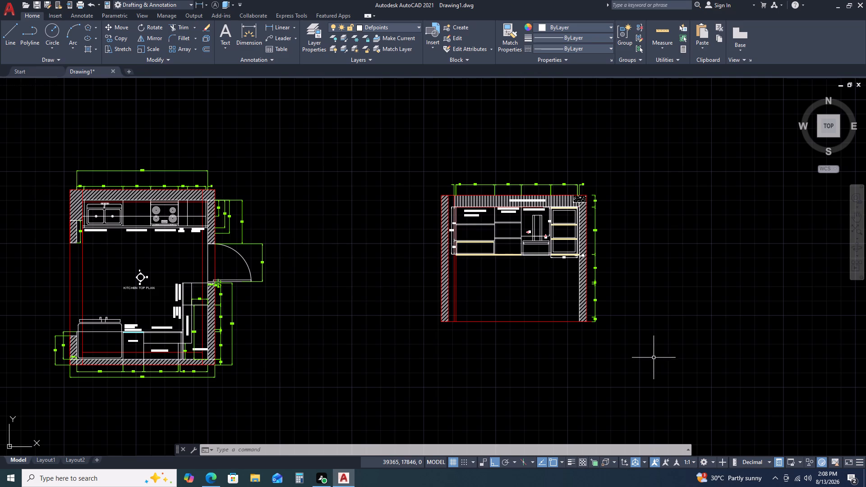
pyautogui.scroll(1, 686, 273)
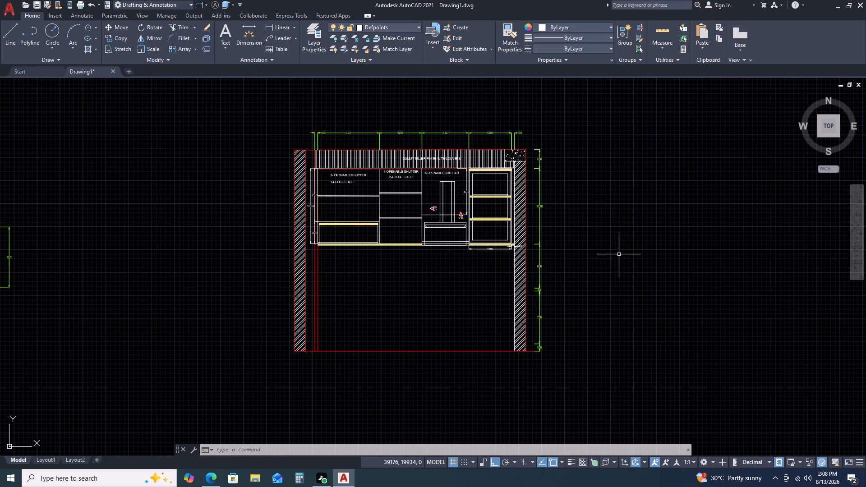
pyautogui.scroll(2, 521, 157)
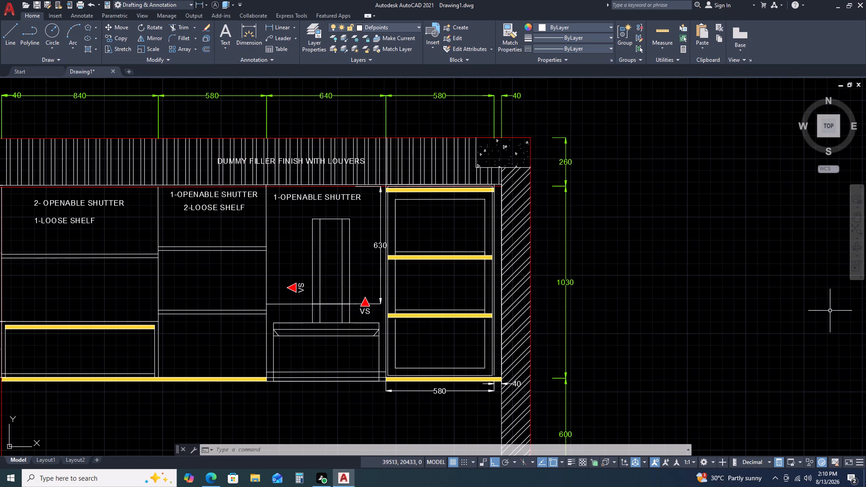
pyautogui.scroll(-1, 666, 344)
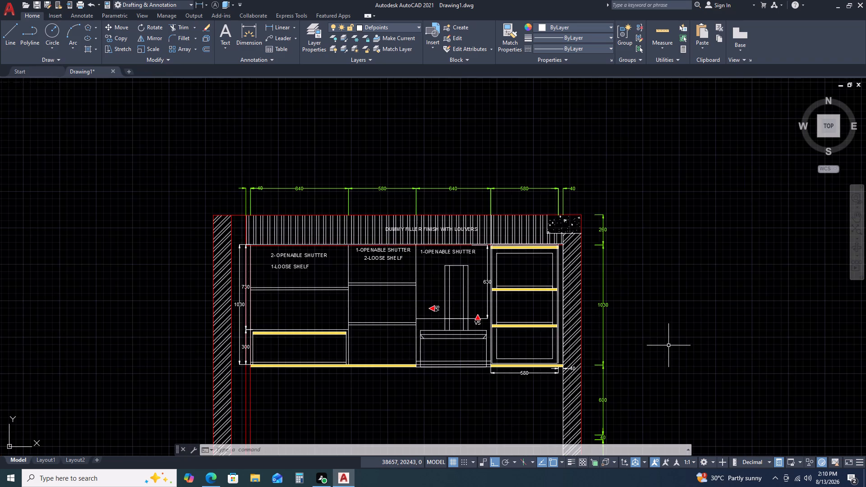
pyautogui.scroll(-1, 668, 345)
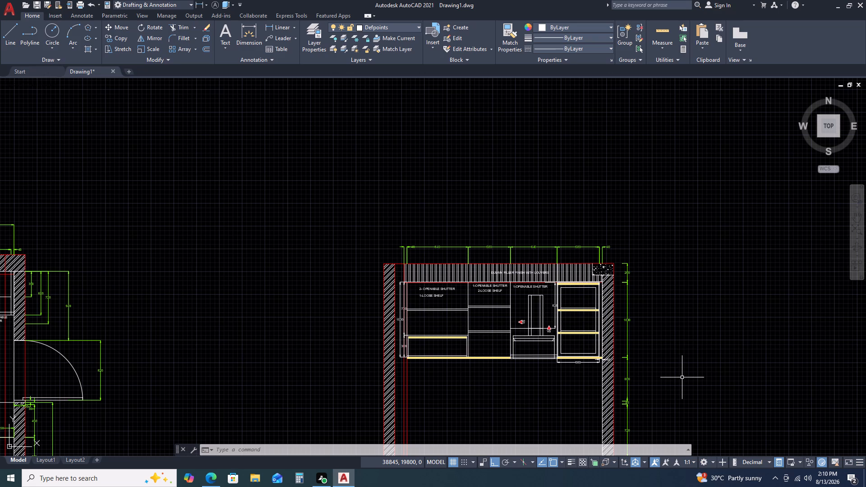
pyautogui.scroll(-3, 600, 388)
pyautogui.moveTo(602, 389); pyautogui.dragTo(579, 315, button='middle')
pyautogui.scroll(3, 538, 327)
pyautogui.moveTo(559, 345); pyautogui.dragTo(565, 302, button='middle')
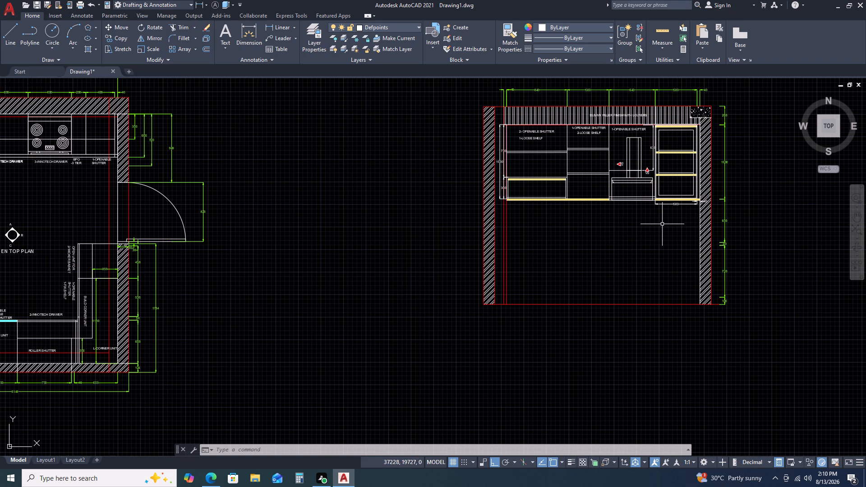
pyautogui.scroll(2, 715, 197)
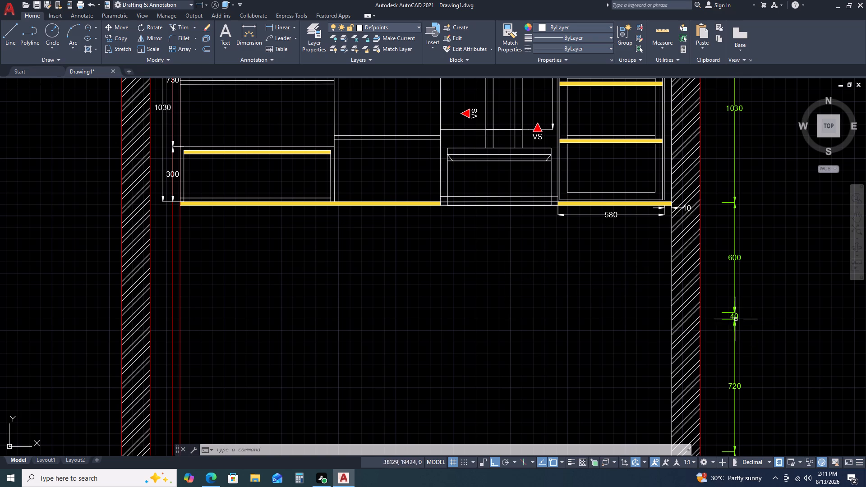
pyautogui.scroll(-2, 680, 315)
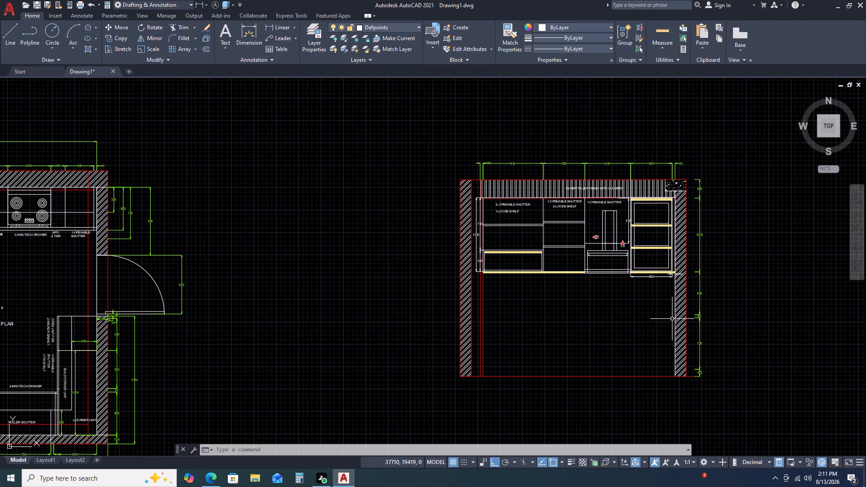
pyautogui.scroll(3, 679, 280)
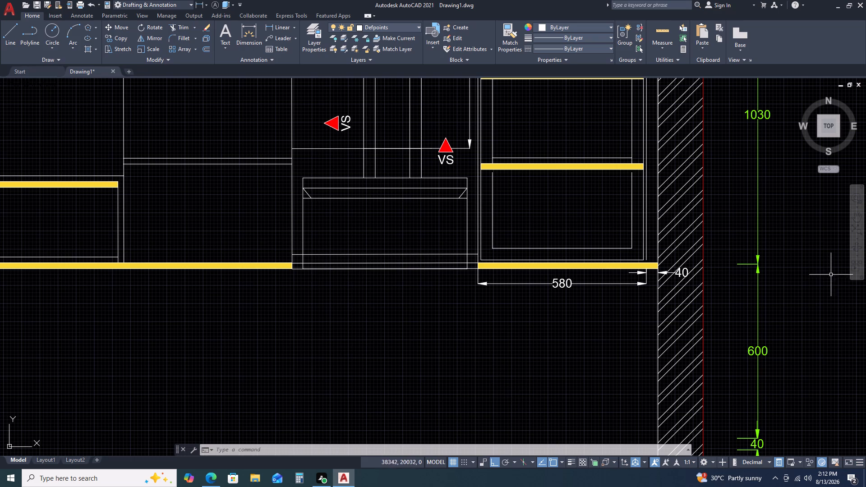
pyautogui.scroll(-2, 588, 279)
# Trim the lower band line's short ends outside both diagonals.
pyautogui.scroll(2, 479, 260)
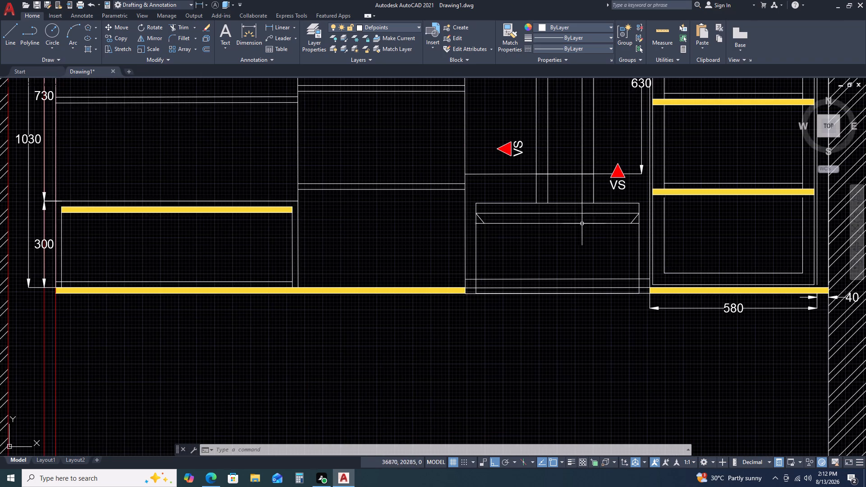
pyautogui.scroll(2, 622, 209)
pyautogui.scroll(2, 695, 261)
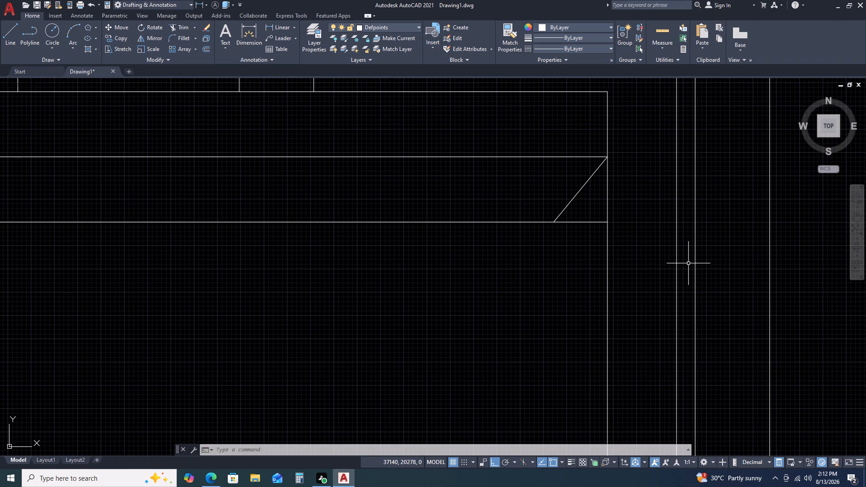
pyautogui.write('TR')
pyautogui.press('space')
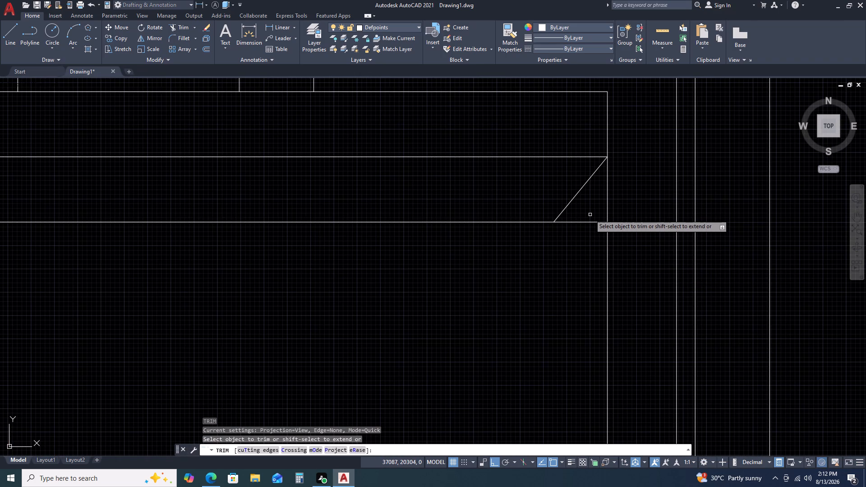
pyautogui.click(590, 215)
pyautogui.click(581, 236)
pyautogui.scroll(-2, 591, 215)
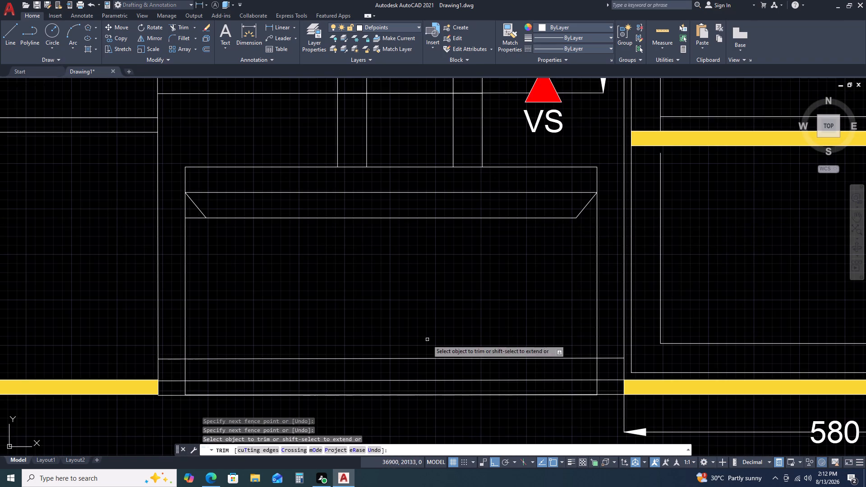
pyautogui.moveTo(530, 289); pyautogui.dragTo(640, 245, button='middle')
pyautogui.middleClick(643, 244)
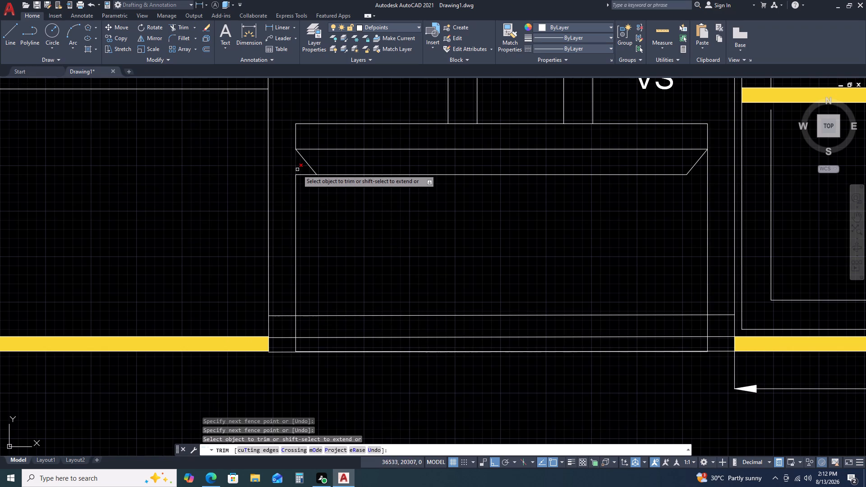
pyautogui.click(300, 174)
pyautogui.press('Escape')
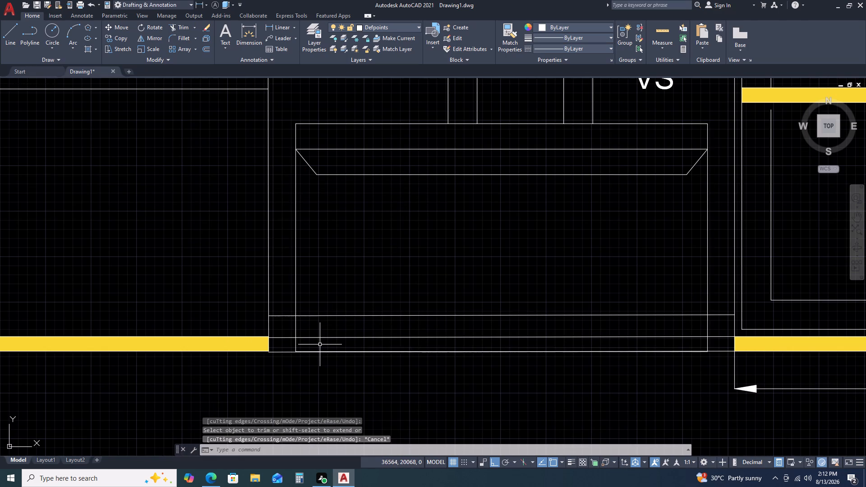
# Draw vertical lines down from both diagonals' lower ends: the right to the top bottom-panel line, the left about 243 to the rectangle's base.
pyautogui.press('l')
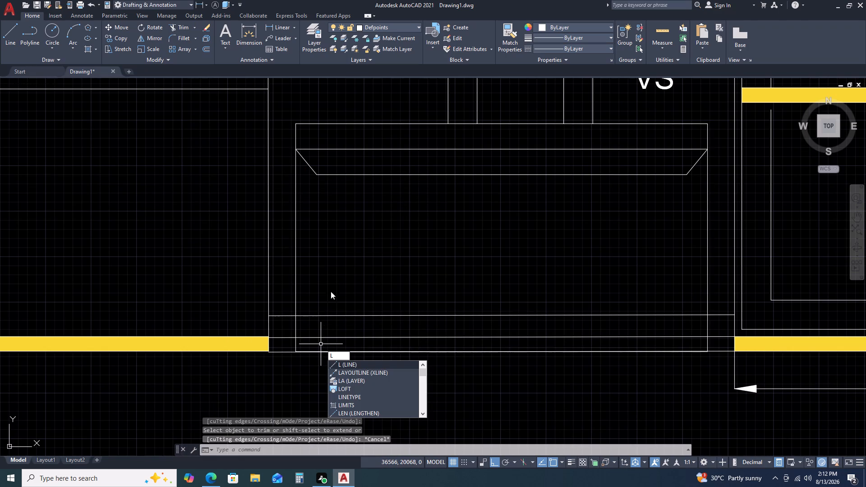
pyautogui.press('Escape')
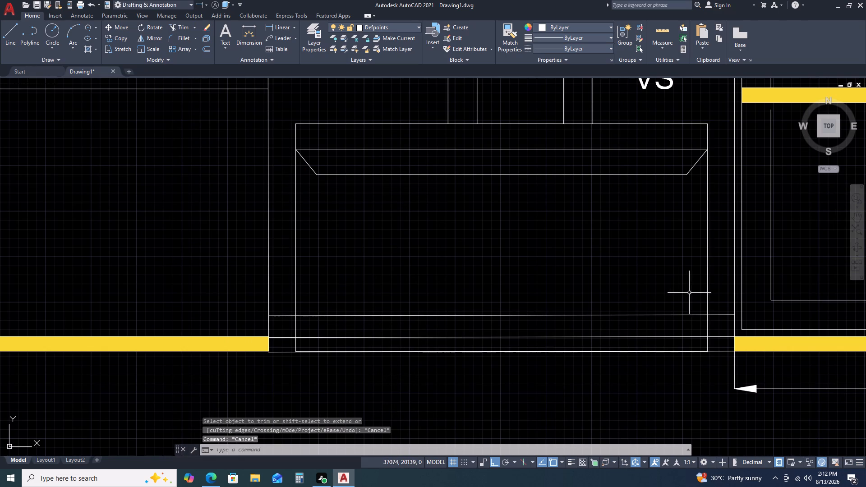
pyautogui.press('l')
pyautogui.press('space')
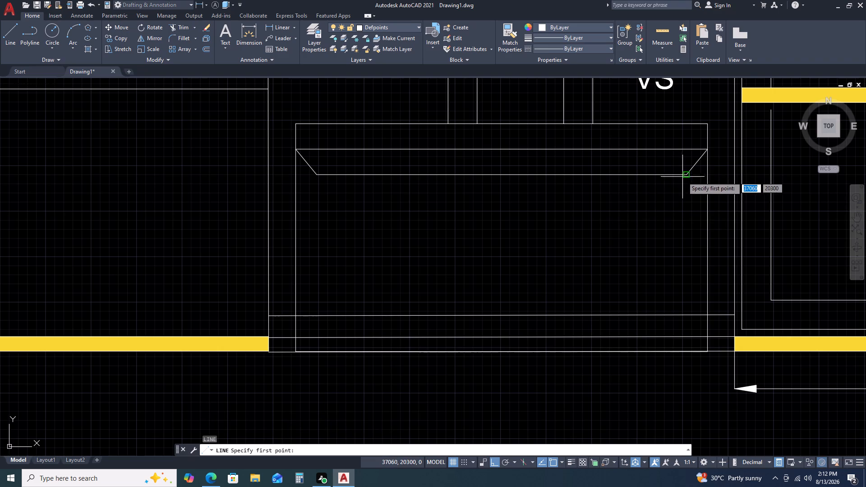
pyautogui.click(687, 174)
pyautogui.click(686, 313)
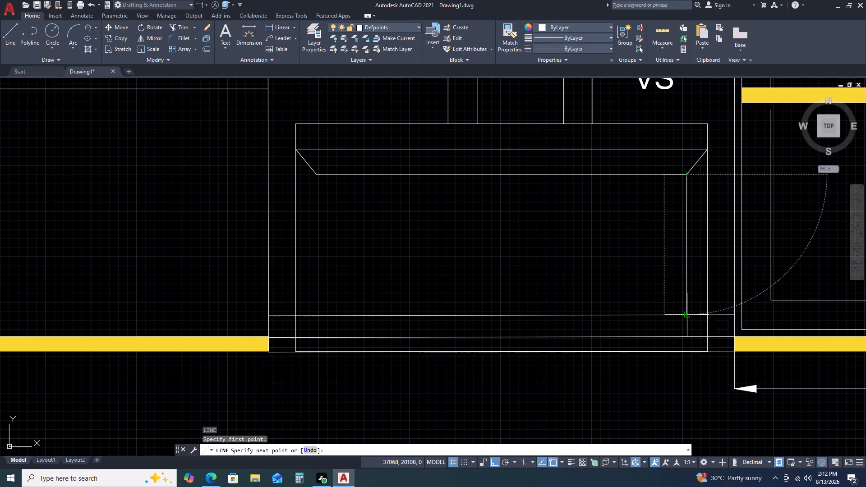
pyautogui.press('Escape')
pyautogui.press('space')
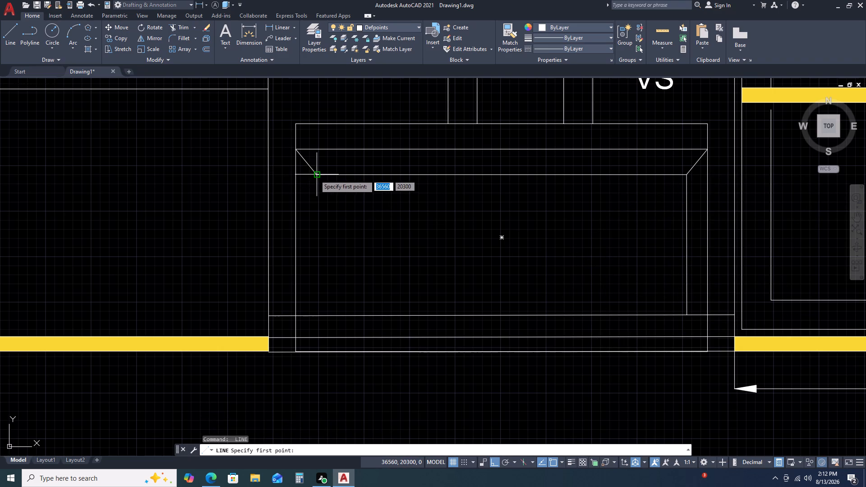
pyautogui.click(315, 175)
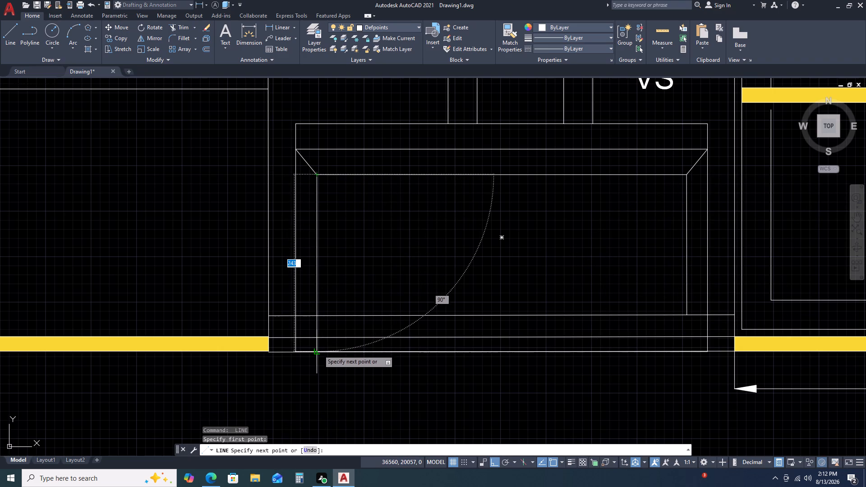
pyautogui.click(318, 353)
pyautogui.press('space')
# Stretch the right inner vertical line's lower end down to the rectangle's bottom edge.
pyautogui.click(699, 279)
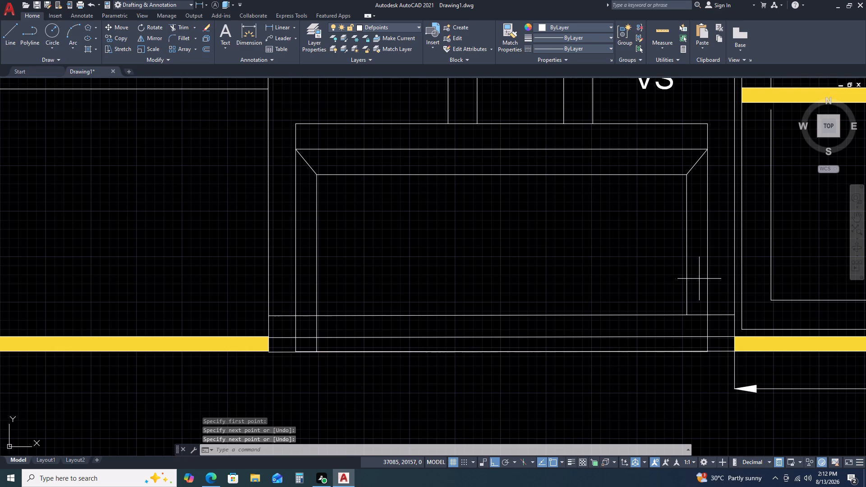
pyautogui.click(686, 287)
pyautogui.click(687, 315)
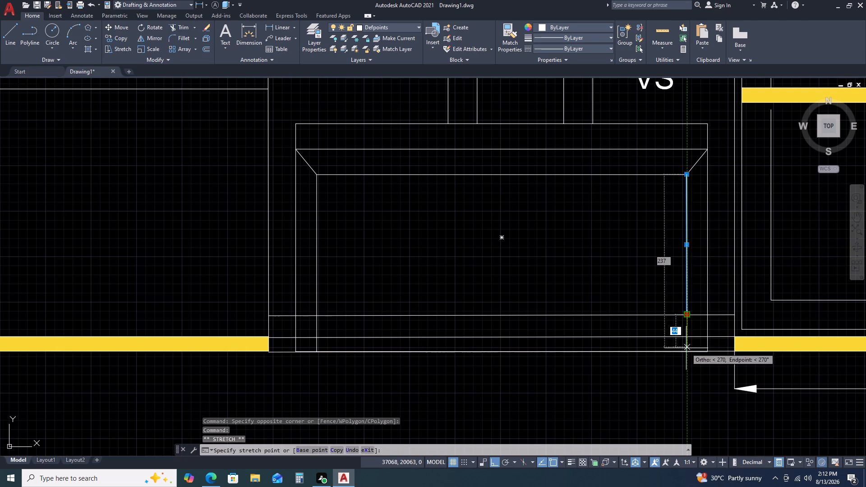
pyautogui.click(686, 354)
pyautogui.press('Escape')
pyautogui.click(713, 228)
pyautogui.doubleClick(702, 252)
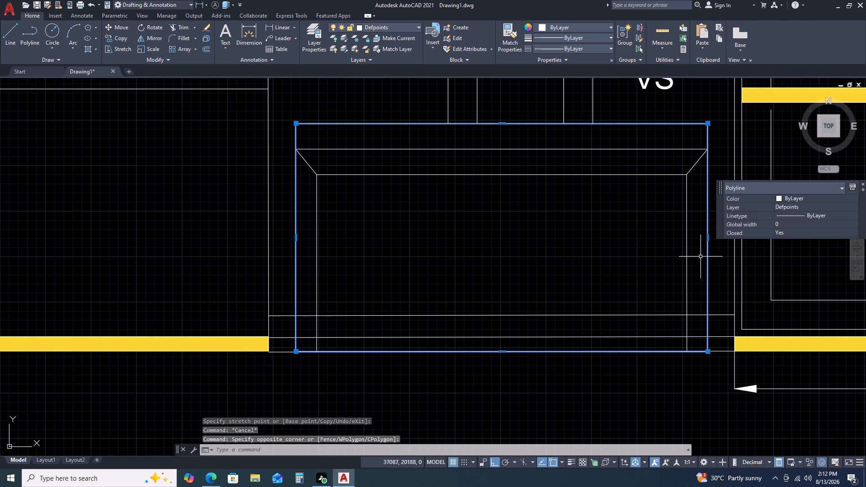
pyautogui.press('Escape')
# Draw a slanted line on each side, from the diagonal's outer upper end to the bottom of the inner vertical line.
pyautogui.press('l')
pyautogui.press('space')
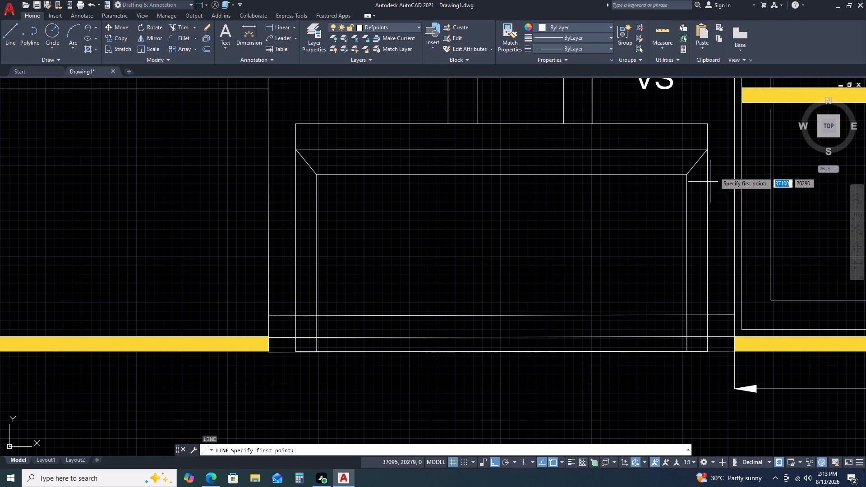
pyautogui.click(708, 149)
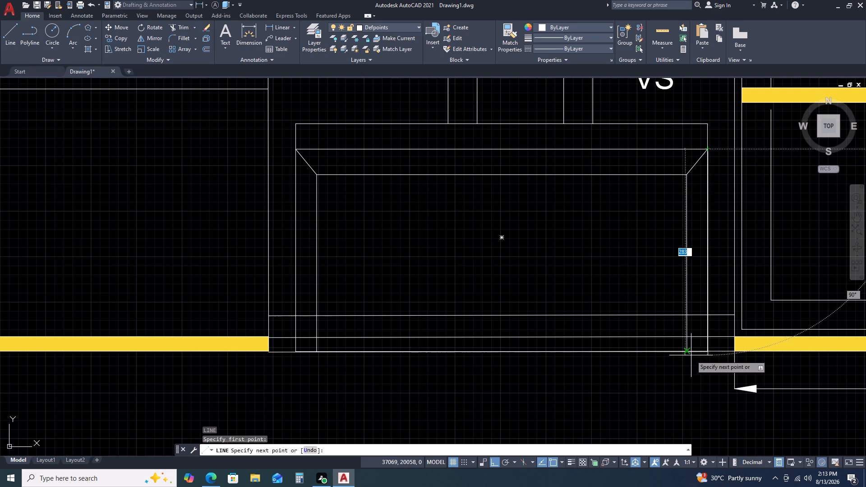
pyautogui.click(690, 355)
pyautogui.press('space')
pyautogui.press('space')
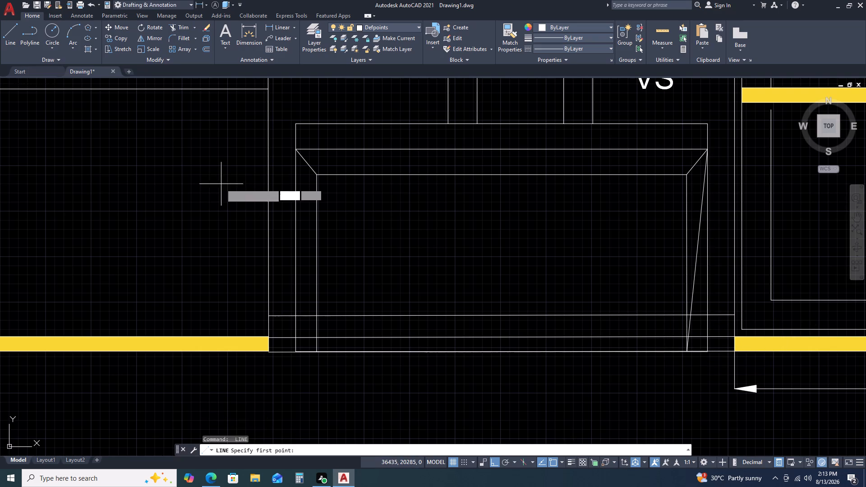
pyautogui.click(295, 149)
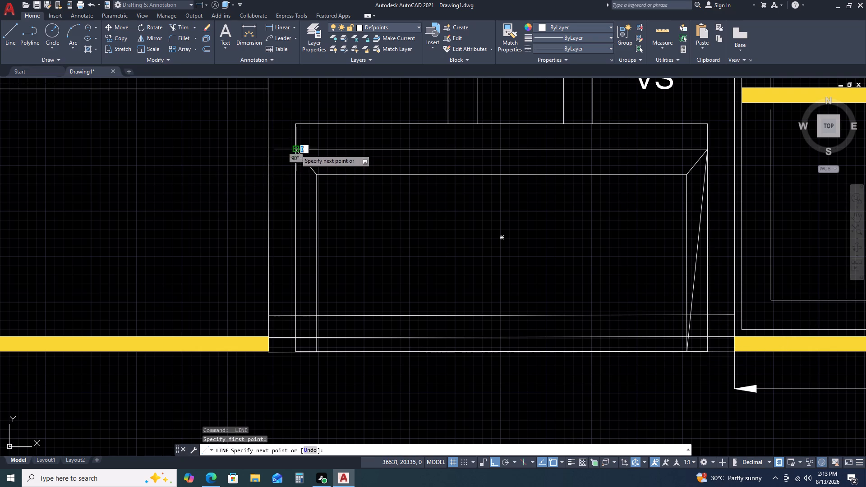
pyautogui.click(315, 353)
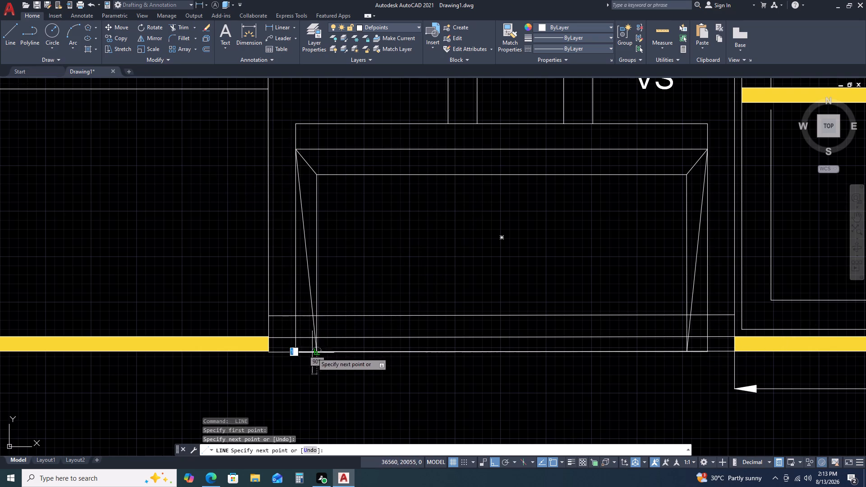
pyautogui.press('Escape')
# Trim the outer rectangle's vertical sides beside the slanted lines and erase its leftover U-shaped base.
pyautogui.write('TR')
pyautogui.press('space')
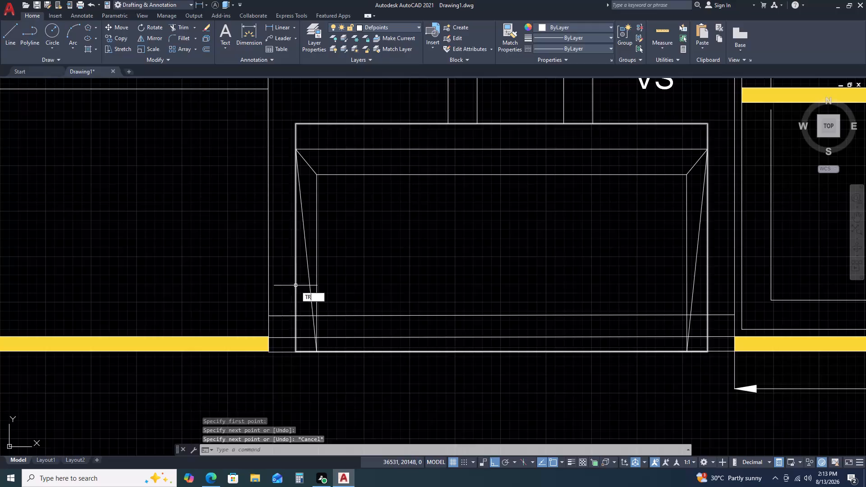
pyautogui.click(299, 276)
pyautogui.click(288, 283)
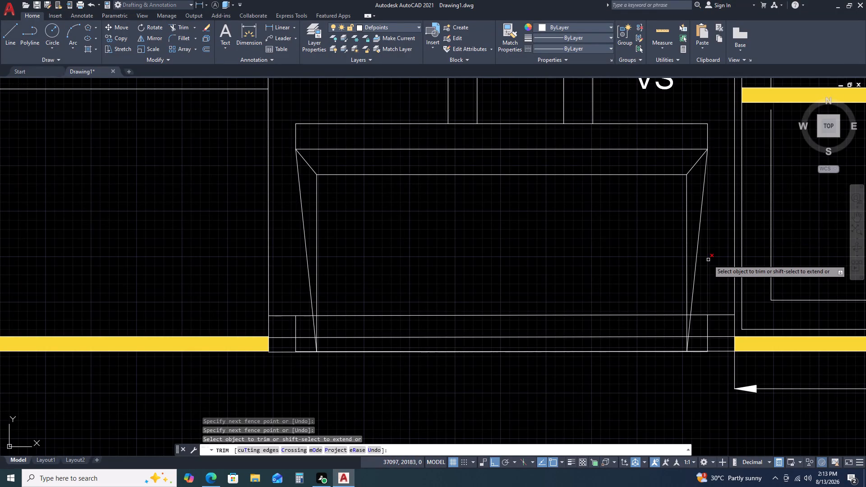
pyautogui.click(708, 260)
pyautogui.press('Escape')
pyautogui.click(714, 330)
pyautogui.click(706, 327)
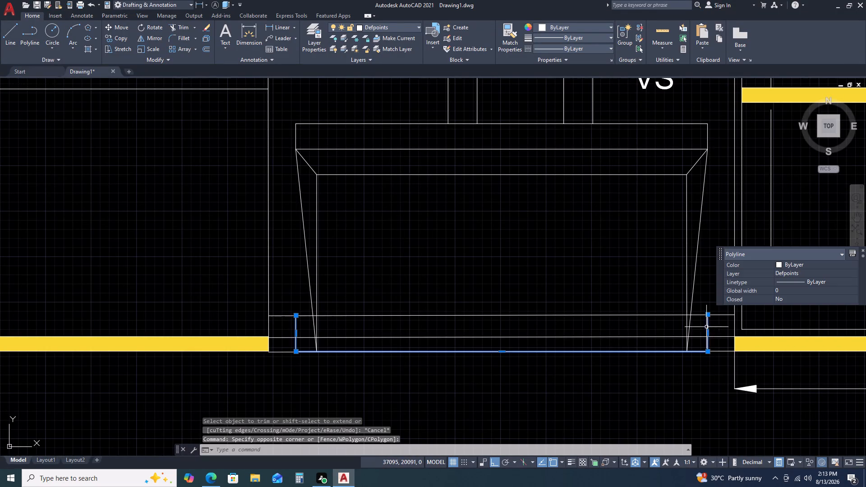
pyautogui.press('Delete')
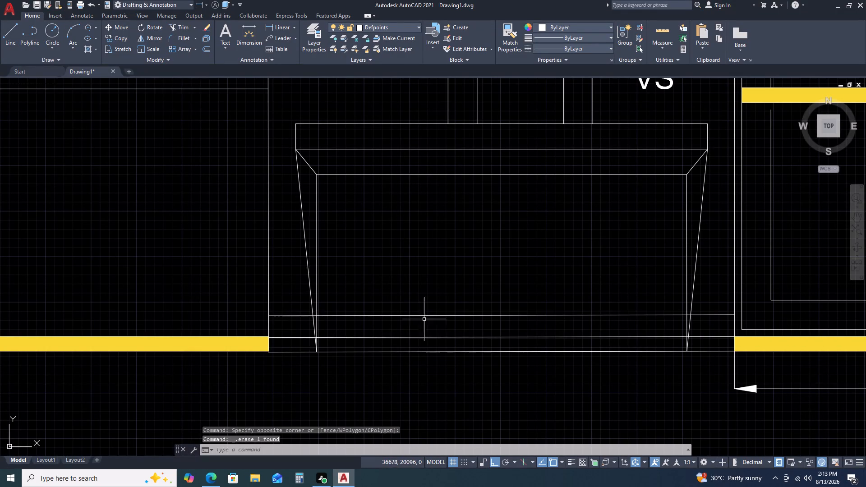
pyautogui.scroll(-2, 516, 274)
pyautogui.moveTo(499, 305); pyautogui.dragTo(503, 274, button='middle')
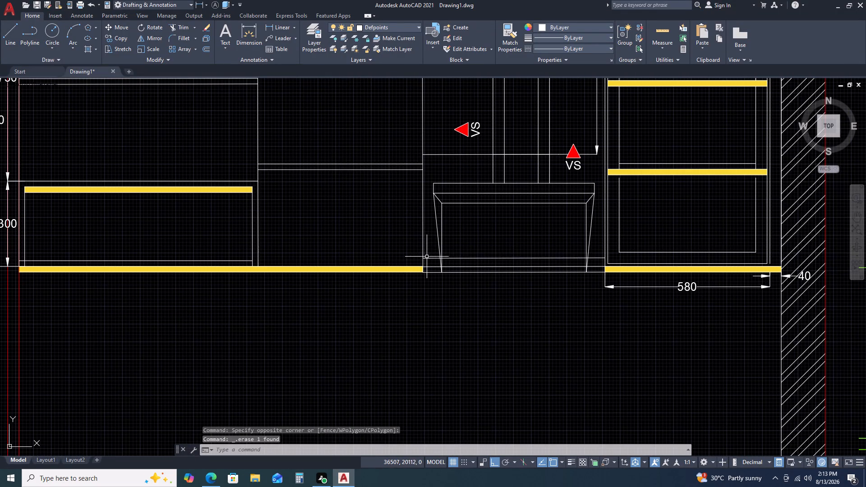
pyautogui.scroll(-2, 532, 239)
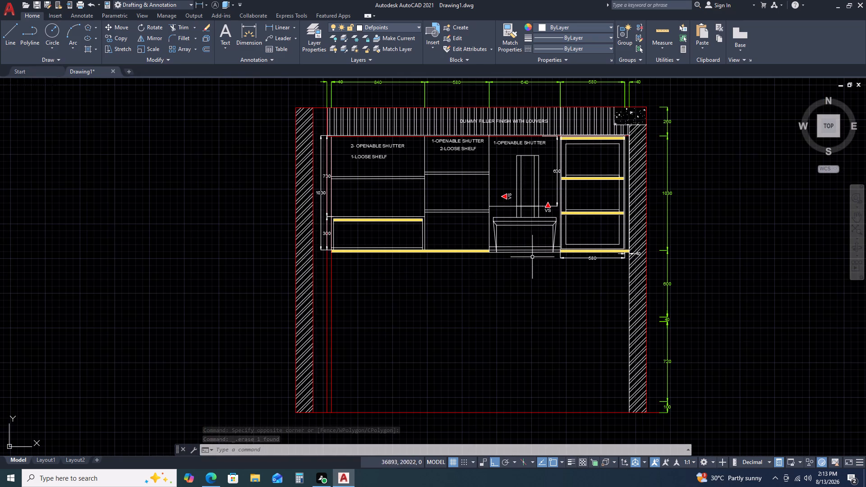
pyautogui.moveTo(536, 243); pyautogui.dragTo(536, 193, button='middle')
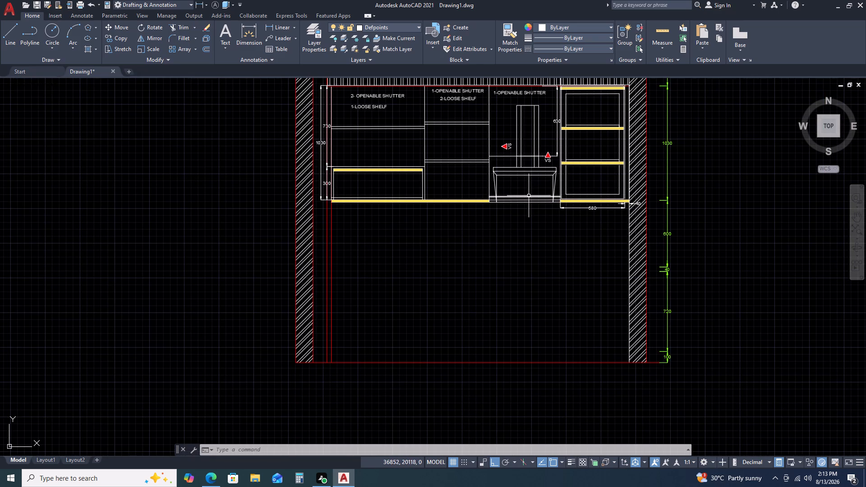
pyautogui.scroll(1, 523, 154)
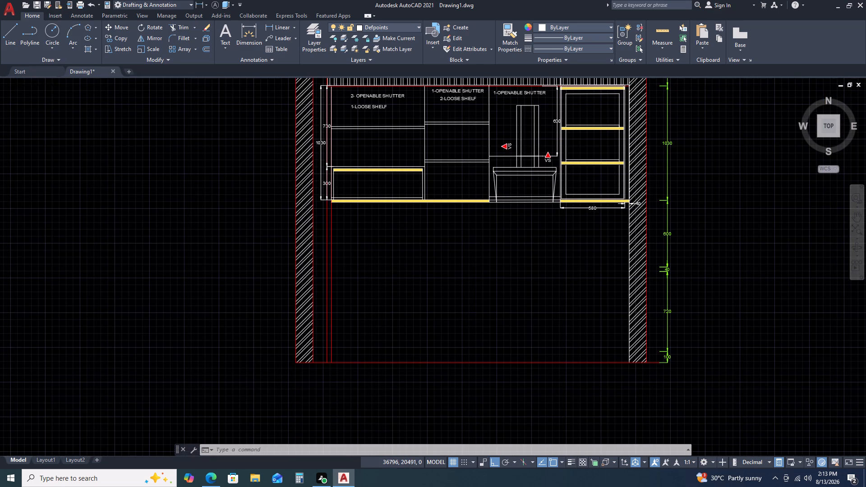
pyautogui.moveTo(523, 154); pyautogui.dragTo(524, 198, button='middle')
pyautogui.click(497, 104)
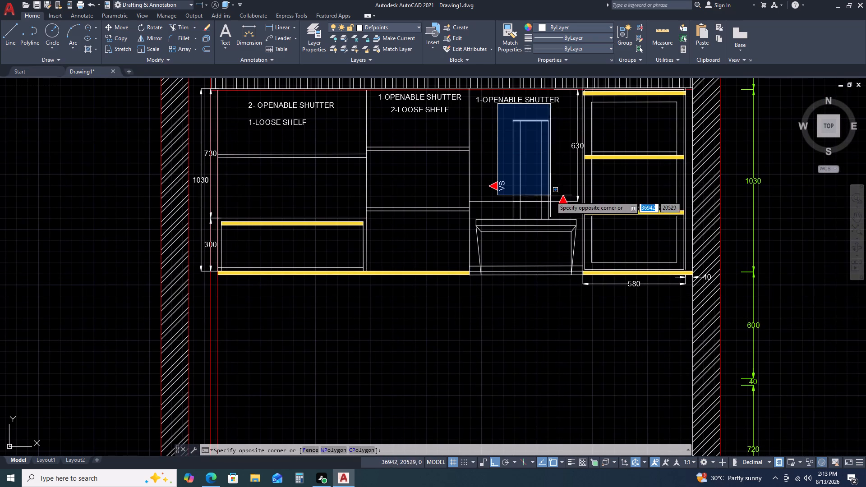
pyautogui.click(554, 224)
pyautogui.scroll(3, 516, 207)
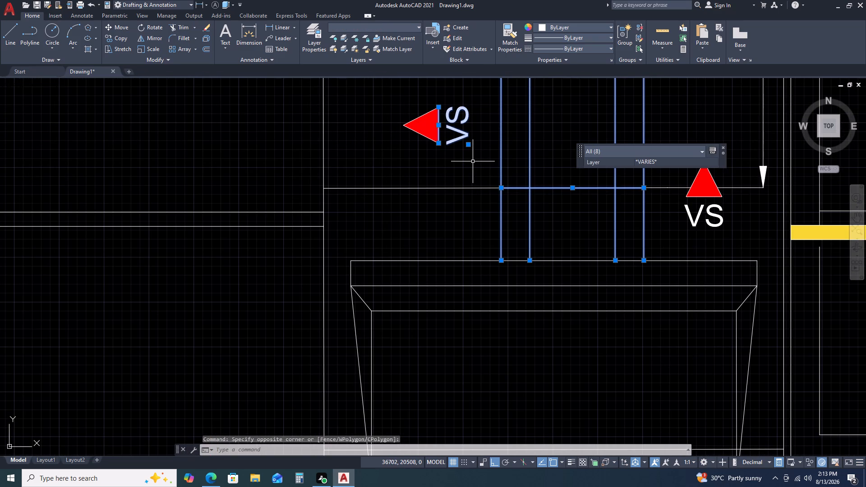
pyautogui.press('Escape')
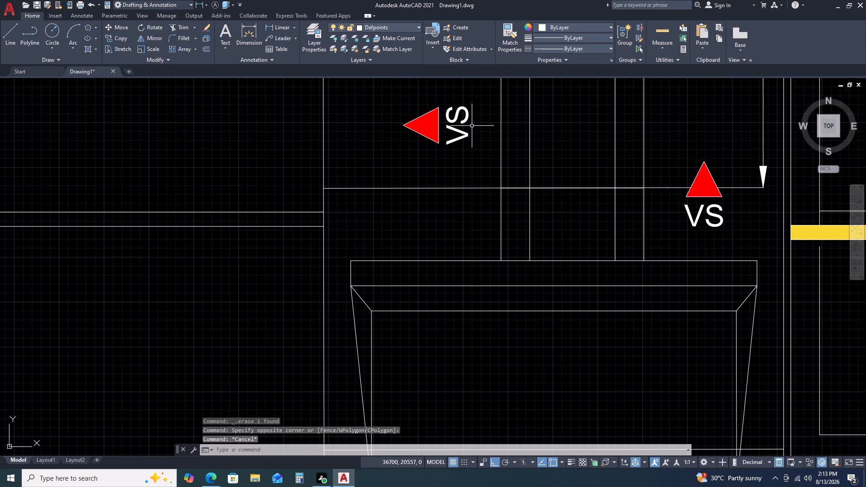
# Move the four duct verticals and their two horizontal lines from the lower horizontal's midpoint to the midpoint of the unit's top edge.
pyautogui.click(682, 133)
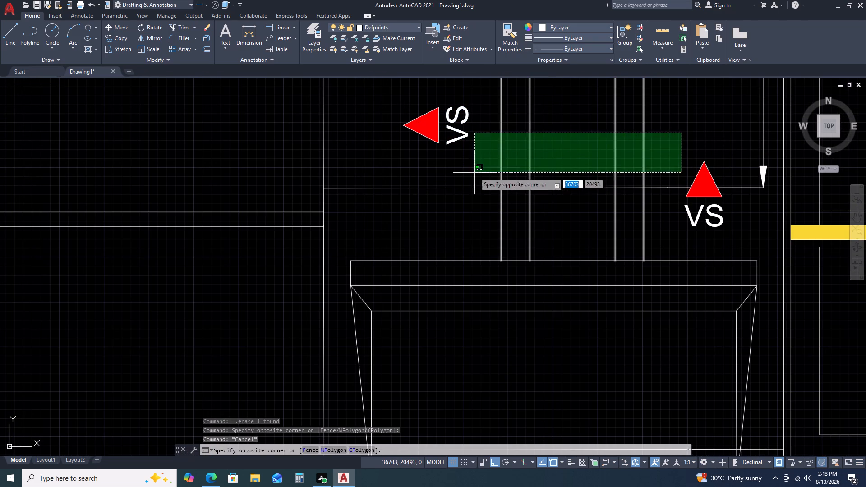
pyautogui.click(474, 173)
pyautogui.click(548, 188)
pyautogui.scroll(-3, 508, 216)
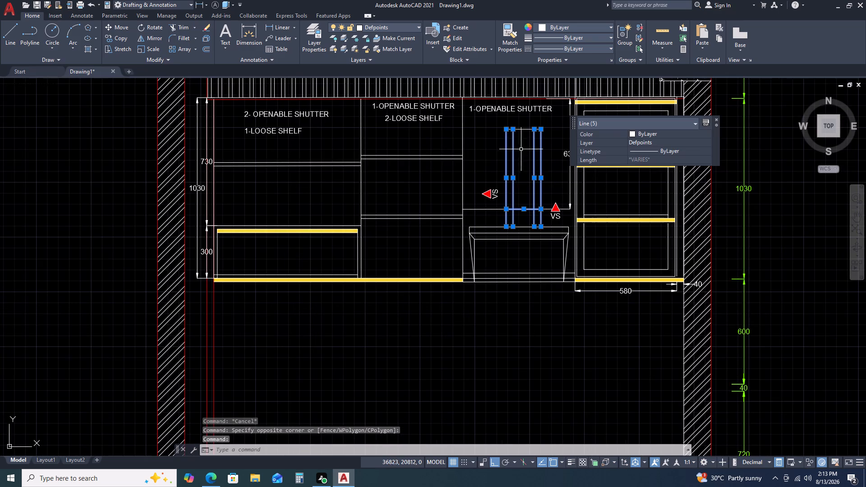
pyautogui.click(525, 128)
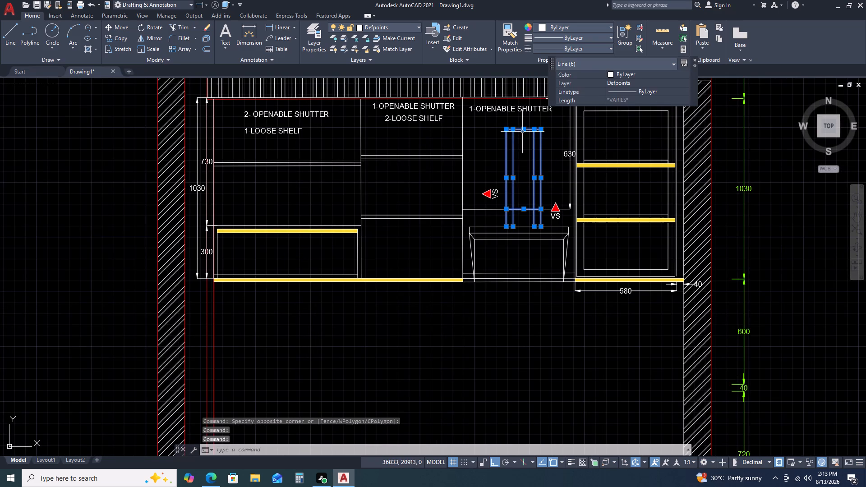
pyautogui.write('M')
pyautogui.press('space')
pyautogui.scroll(3, 522, 210)
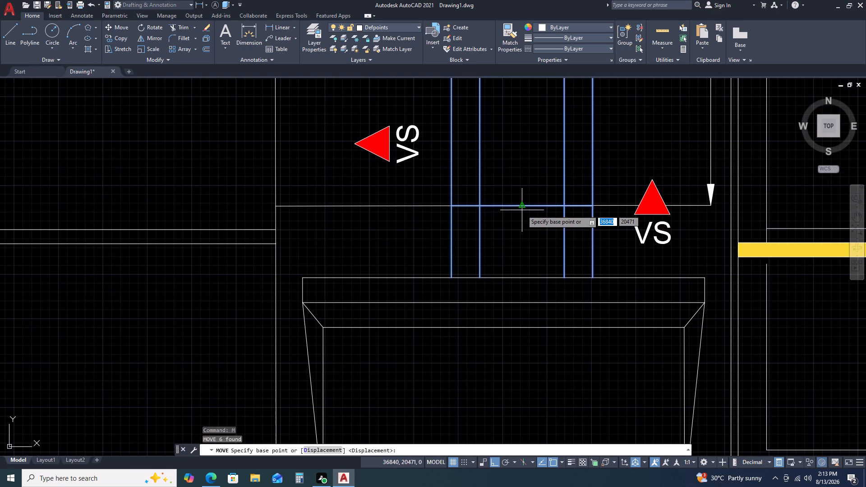
pyautogui.click(522, 208)
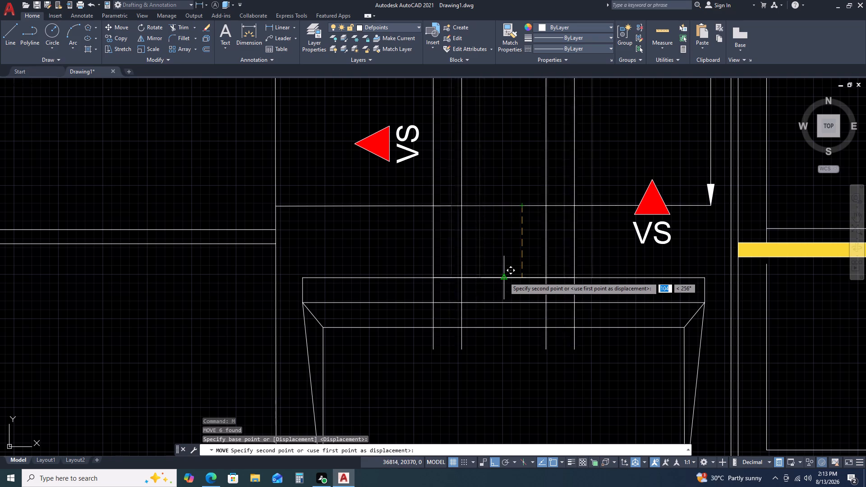
pyautogui.click(504, 277)
pyautogui.scroll(-3, 583, 242)
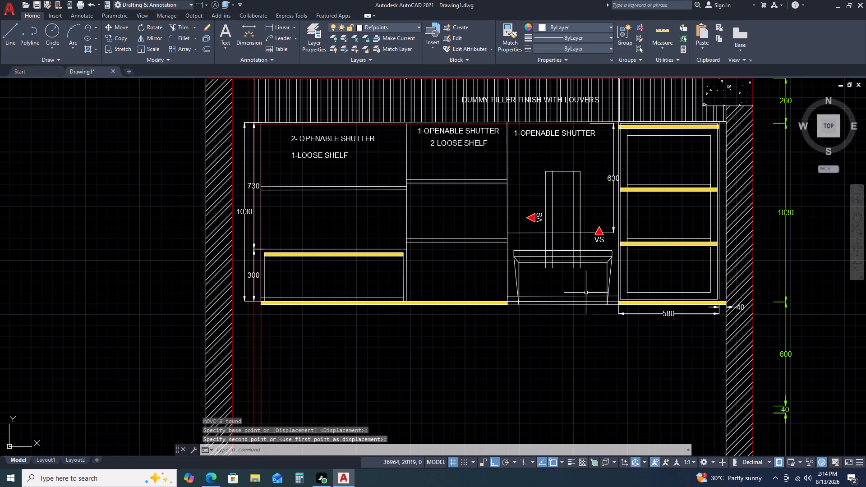
# Move the six duct lines straight up so the verticals' lower ends rest on the unit's top edge.
pyautogui.click(541, 164)
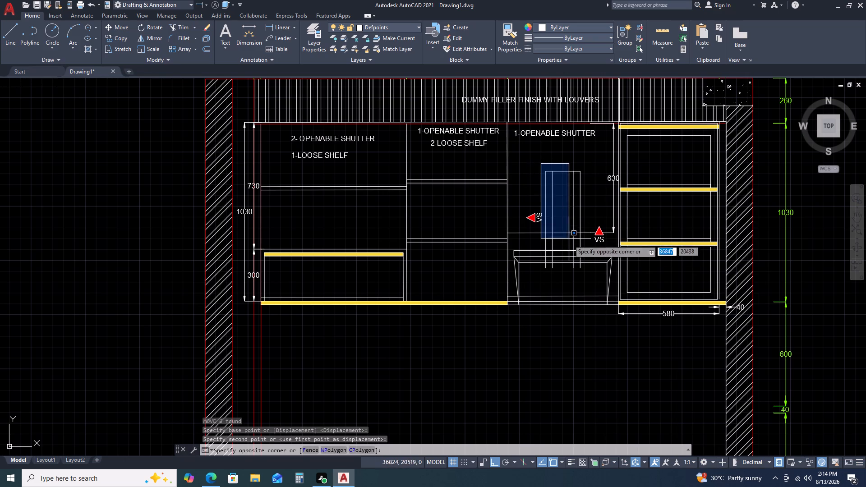
pyautogui.click(585, 284)
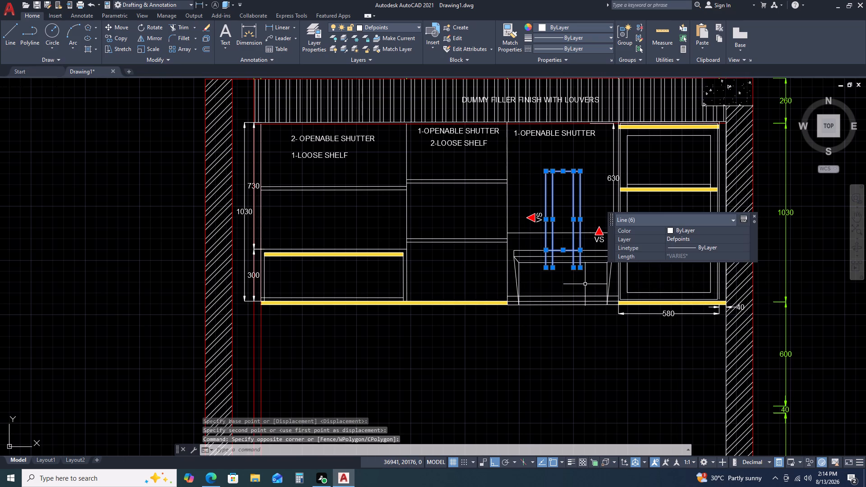
pyautogui.press('m')
pyautogui.press('space')
pyautogui.click(575, 266)
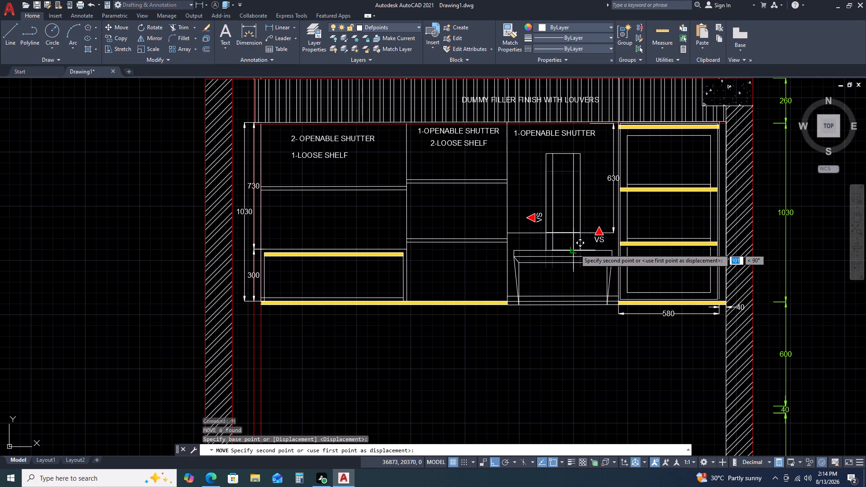
pyautogui.click(574, 250)
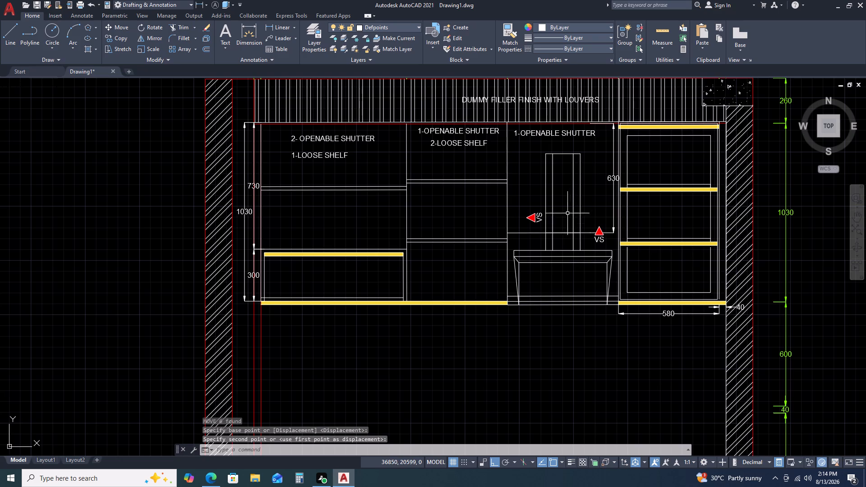
# Erase the short horizontal line crossing the duct verticals at the VS line level.
pyautogui.scroll(2, 566, 227)
pyautogui.click(567, 242)
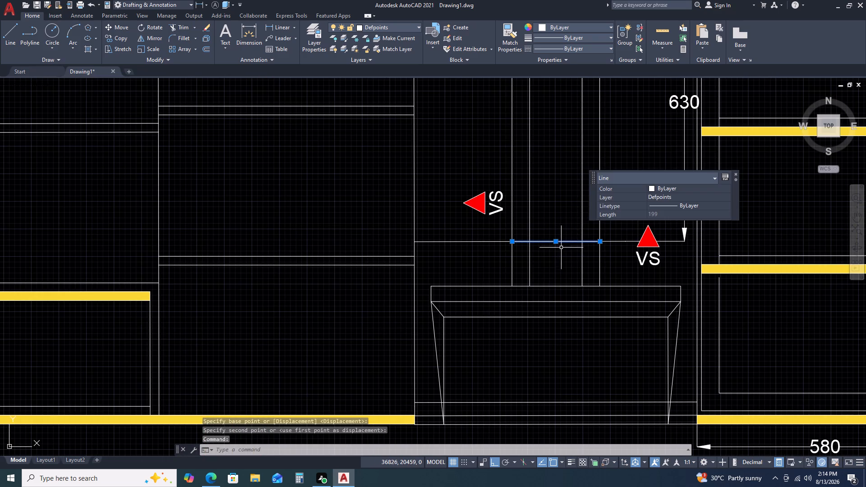
pyautogui.press('Delete')
# Draw a rectangle about 419 by 120 inside the unit's inner panel, below the sloped corners.
pyautogui.scroll(-3, 560, 258)
pyautogui.scroll(3, 571, 263)
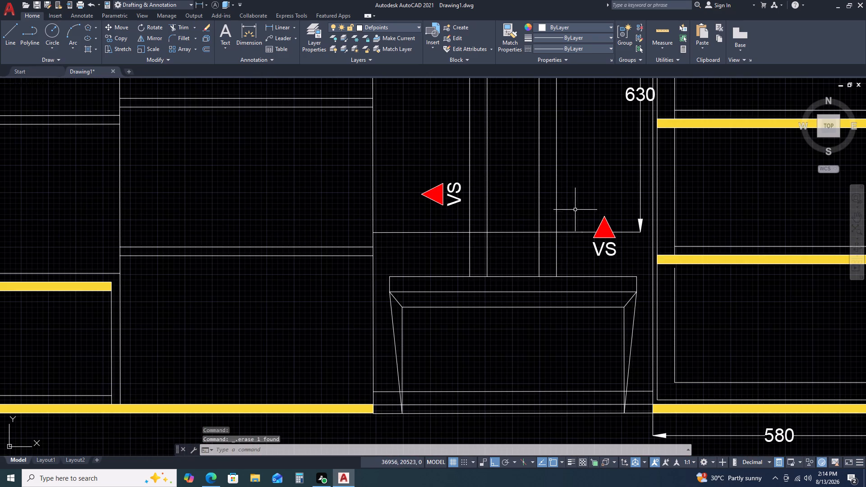
pyautogui.scroll(-1, 534, 238)
pyautogui.moveTo(581, 283); pyautogui.dragTo(580, 282, button='middle')
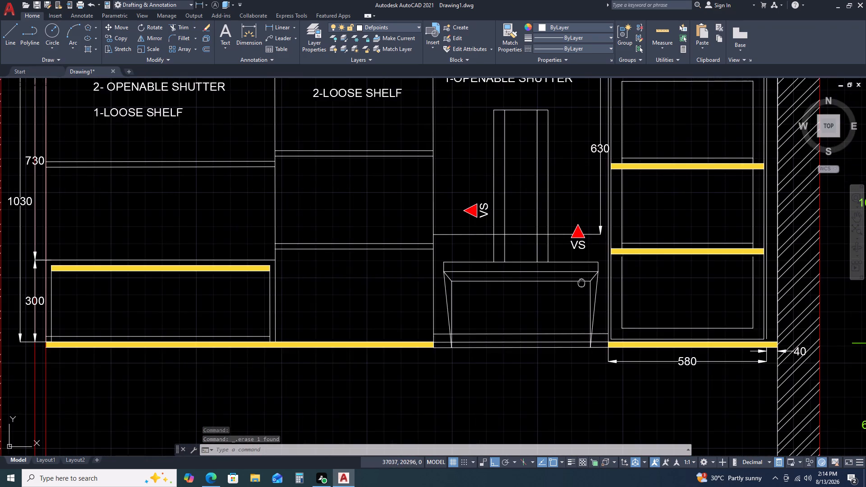
pyautogui.moveTo(580, 282); pyautogui.dragTo(569, 229, button='middle')
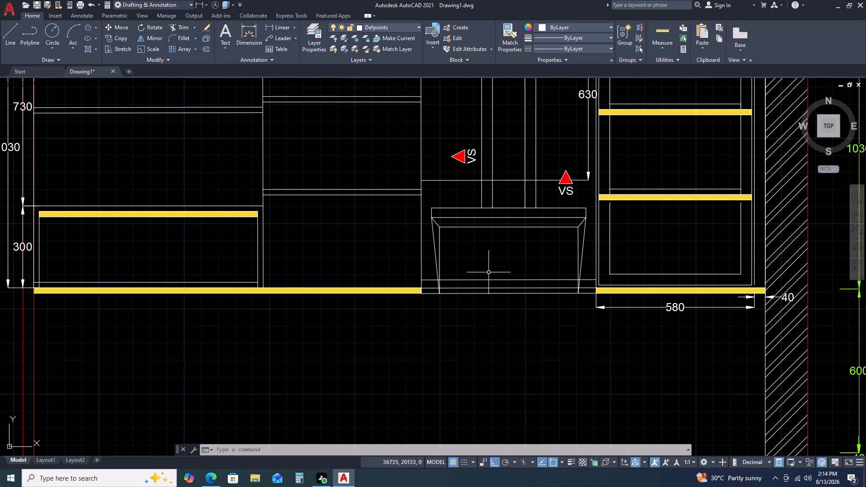
pyautogui.write('REC')
pyautogui.press('space')
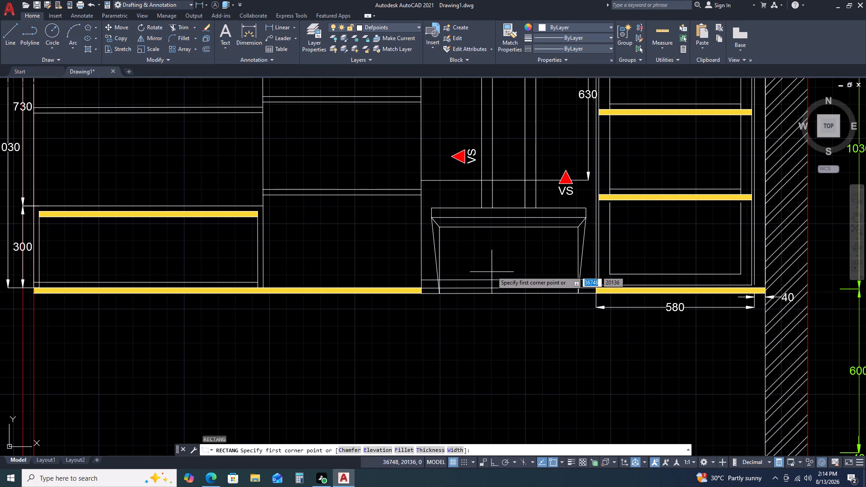
pyautogui.click(455, 238)
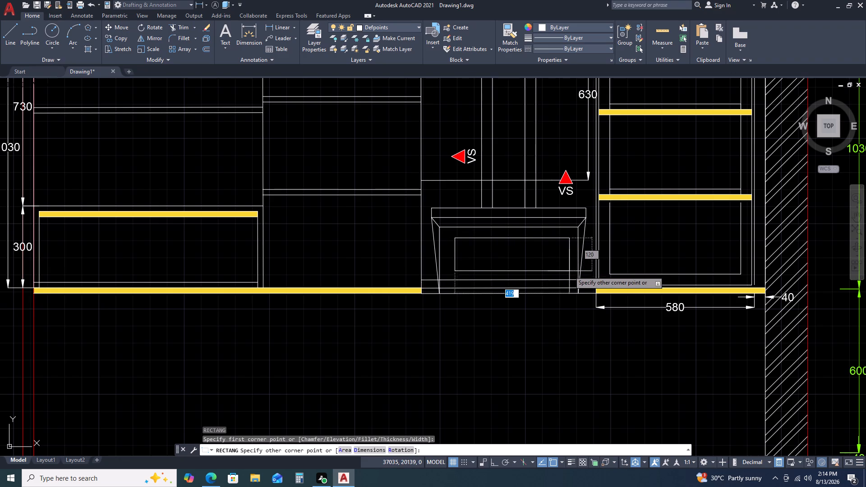
pyautogui.click(569, 271)
# Move the new inner rectangle slightly left to centre it roughly between the inner verticals.
pyautogui.scroll(2, 493, 262)
pyautogui.click(473, 257)
pyautogui.click(419, 280)
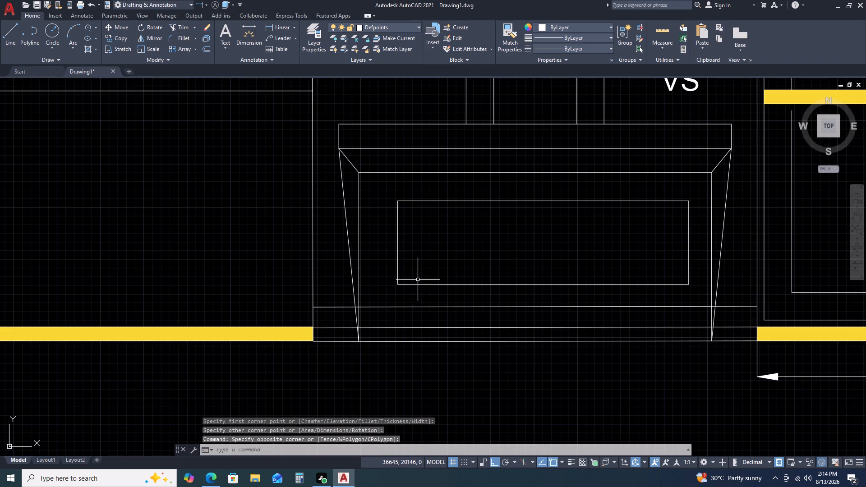
pyautogui.click(402, 279)
pyautogui.click(393, 261)
pyautogui.write('M')
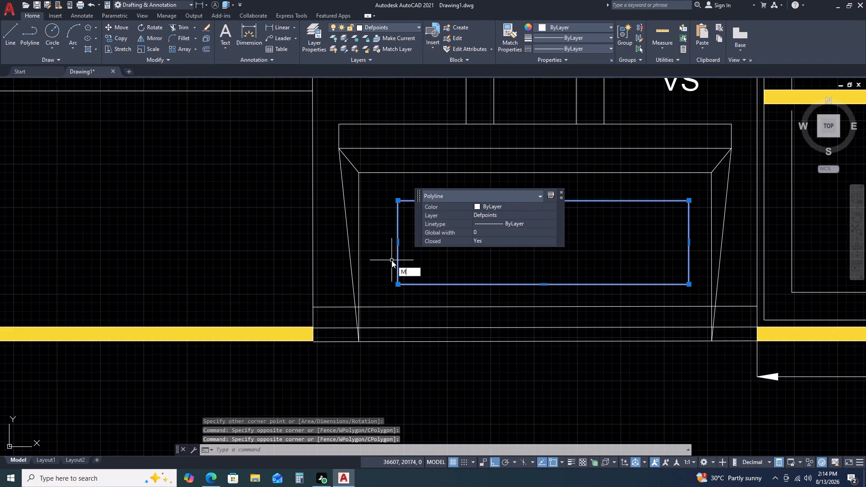
pyautogui.press('space')
pyautogui.click(394, 258)
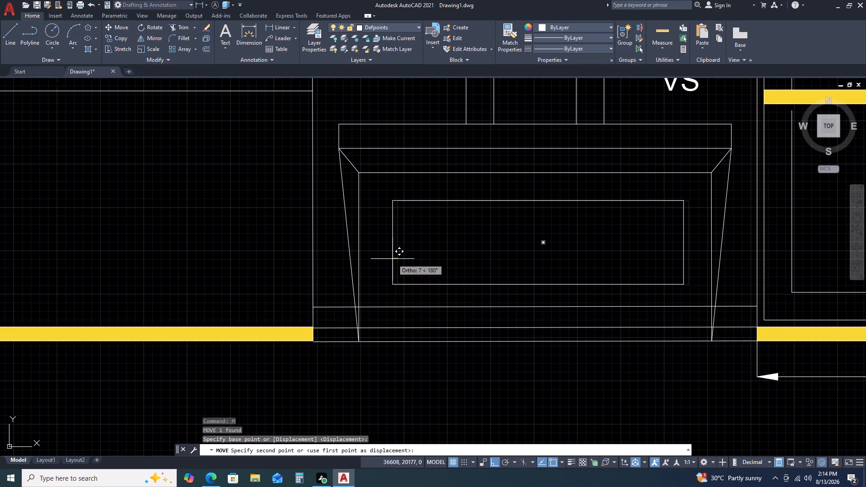
pyautogui.click(392, 259)
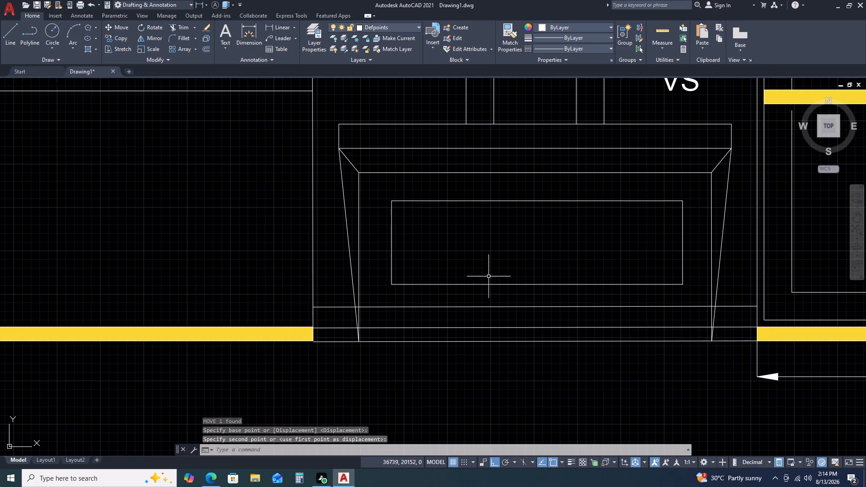
pyautogui.press('Escape')
# Draw a vertical line 120 long over the inner rectangle's left edge, from its top corner to its bottom corner.
pyautogui.press('l')
pyautogui.press('space')
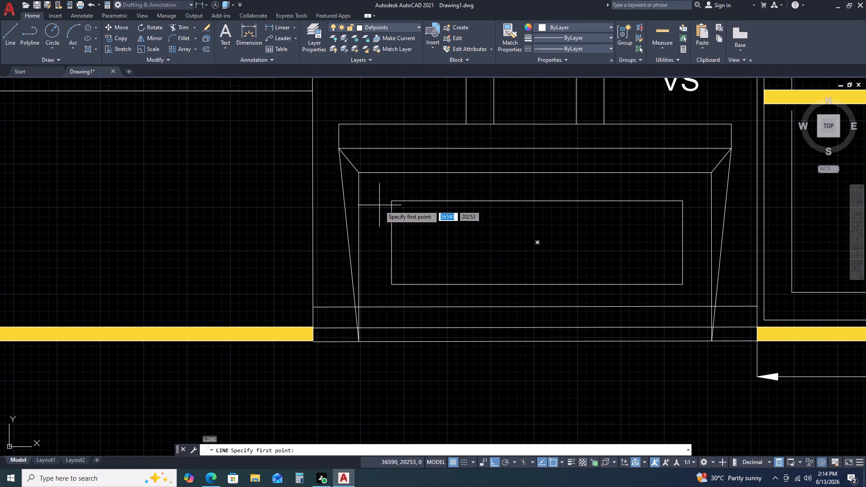
pyautogui.click(392, 201)
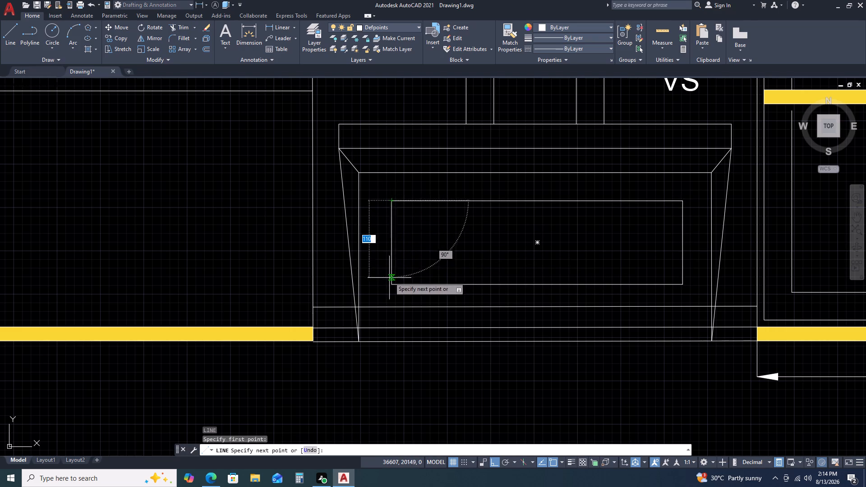
pyautogui.click(389, 285)
pyautogui.press('Escape')
# Copy the vertical line on the inner rectangle's left edge 15 to the right, using its bottom end as base point.
pyautogui.click(393, 255)
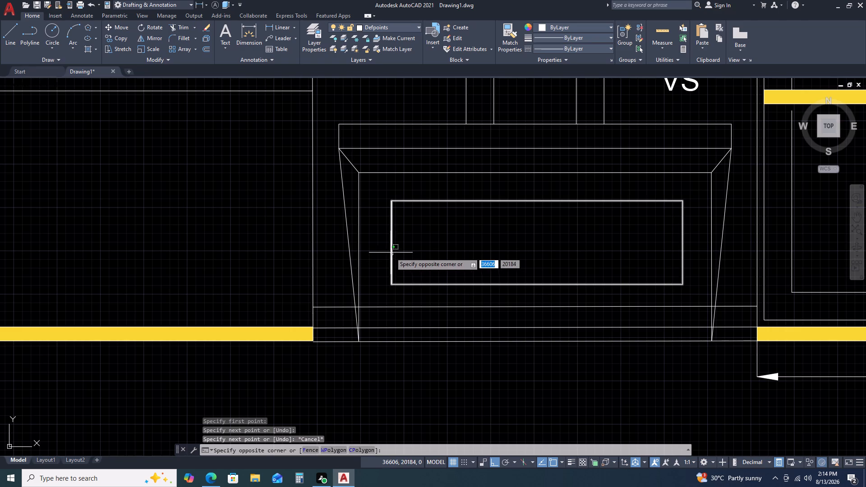
pyautogui.press('Escape')
pyautogui.click(392, 248)
pyautogui.press('c')
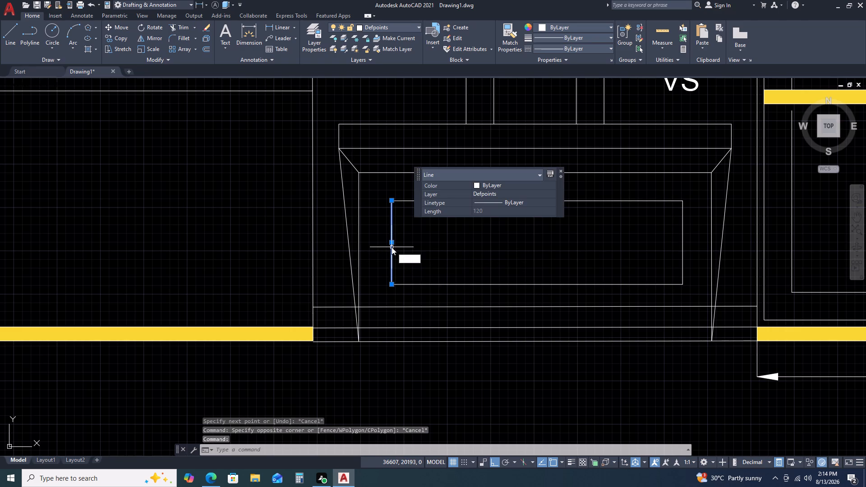
pyautogui.write('O')
pyautogui.press('space')
pyautogui.click(391, 282)
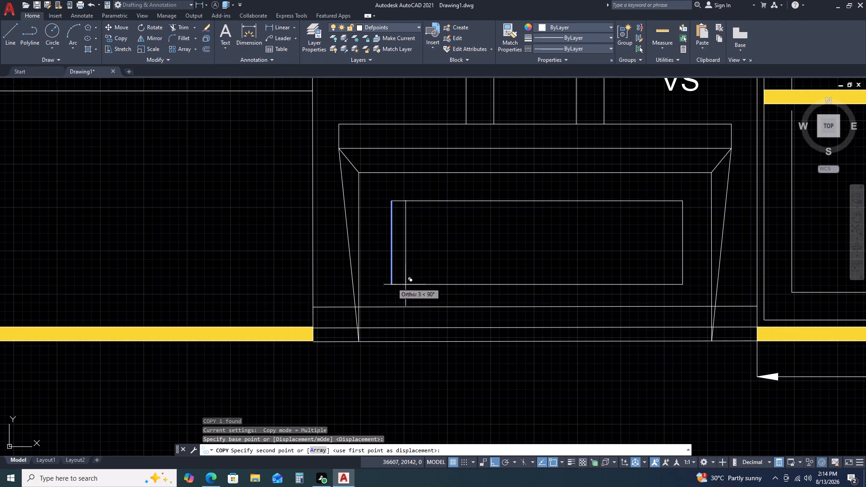
pyautogui.write('A')
pyautogui.press('space')
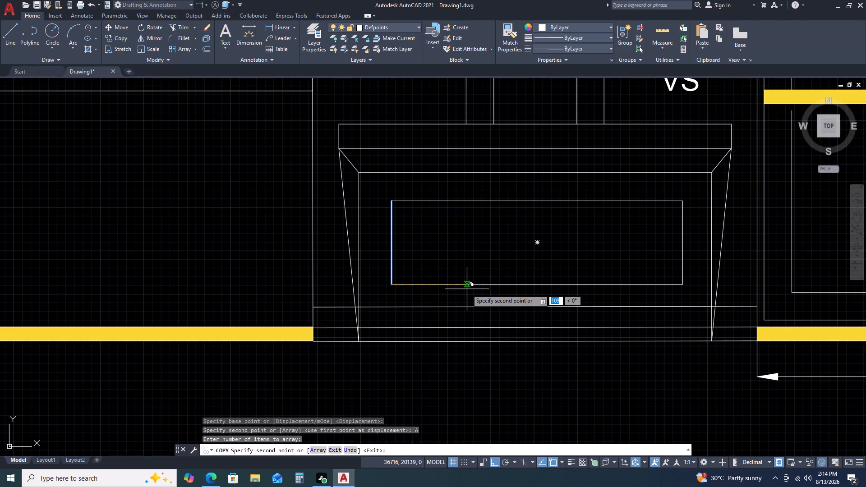
pyautogui.write('15')
pyautogui.press('space')
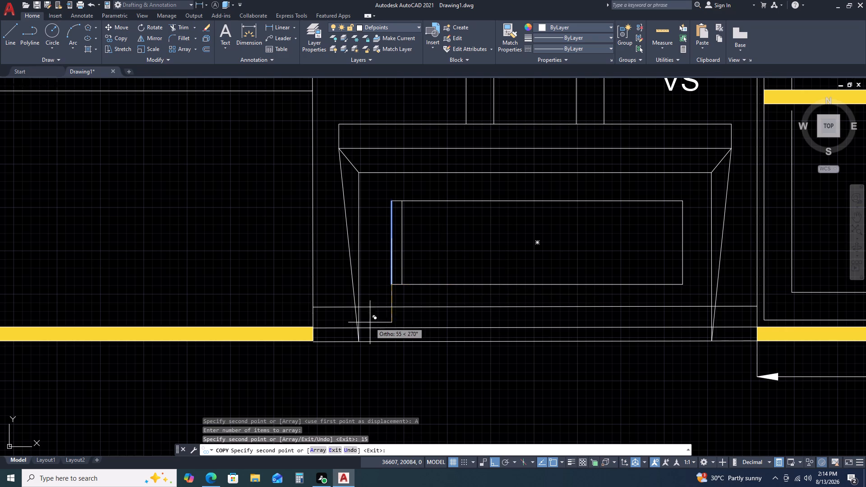
# Array the same line as 15 items fitted across the inner rectangle, ending at its bottom-right corner.
pyautogui.scroll(-2, 548, 285)
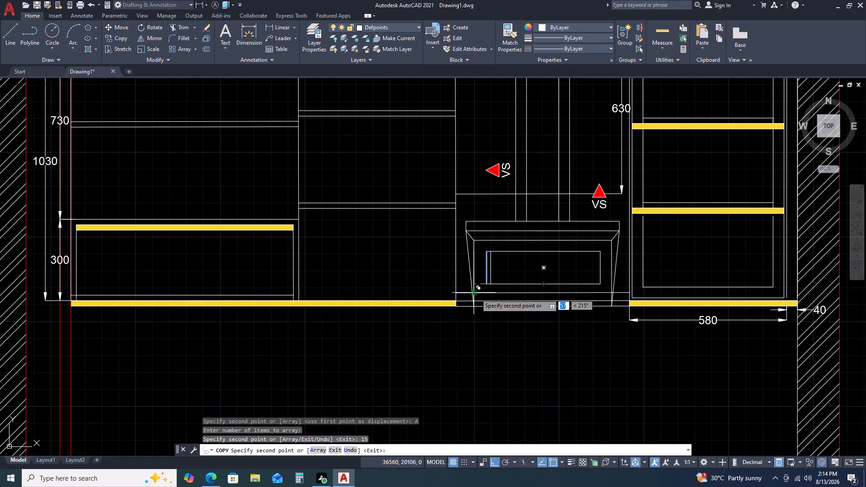
pyautogui.write('A')
pyautogui.press('space')
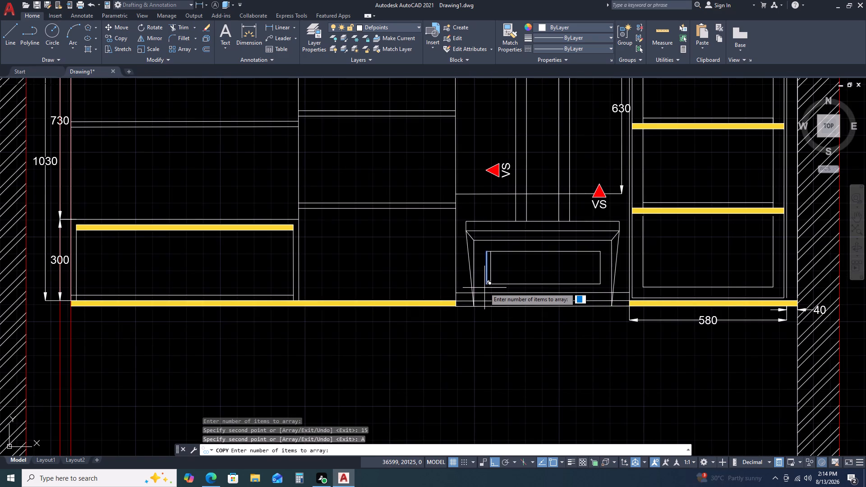
pyautogui.press('1')
pyautogui.press('5')
pyautogui.press('space')
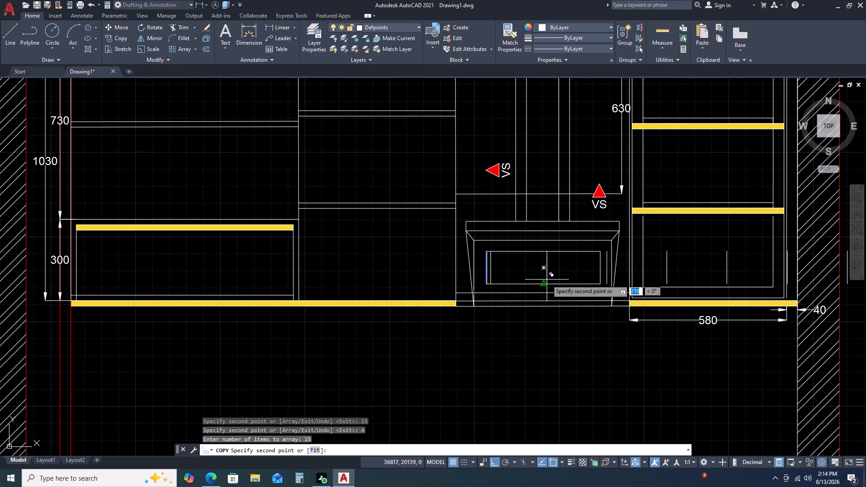
pyautogui.click(311, 451)
pyautogui.click(601, 287)
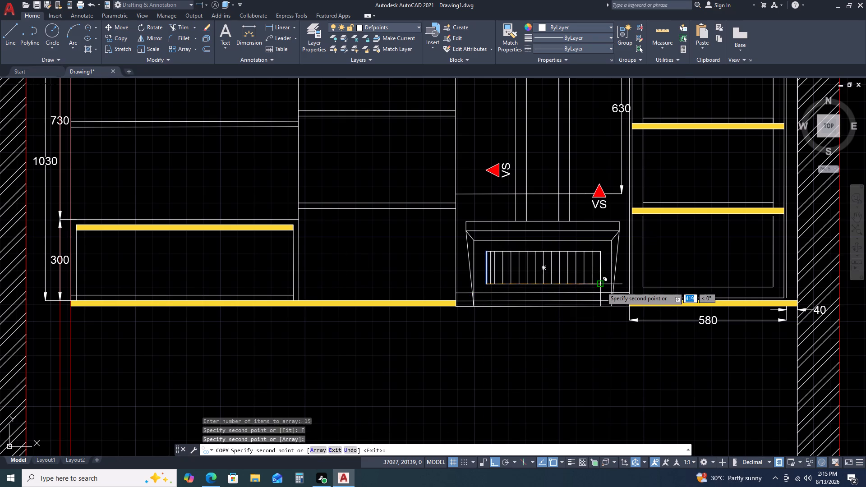
pyautogui.press('Escape')
# Erase the arrayed line over the inner rectangle's right edge and the extra copied line 15 from its left edge.
pyautogui.scroll(2, 606, 272)
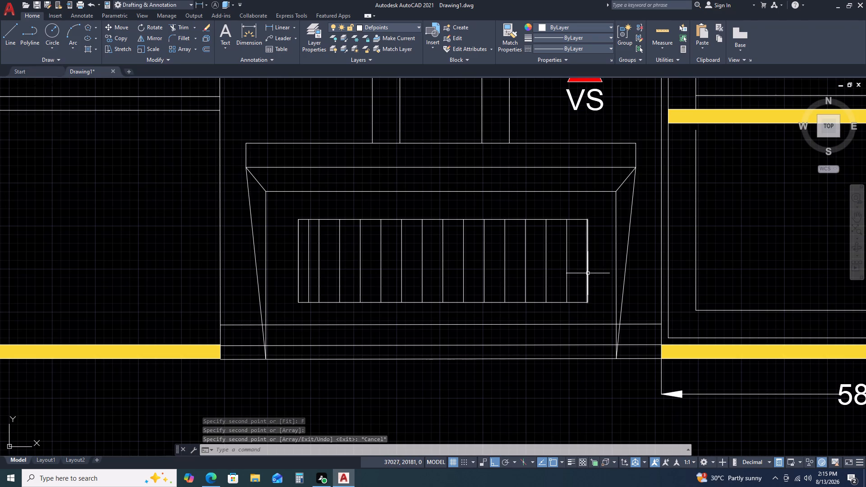
pyautogui.click(588, 273)
pyautogui.press('Delete')
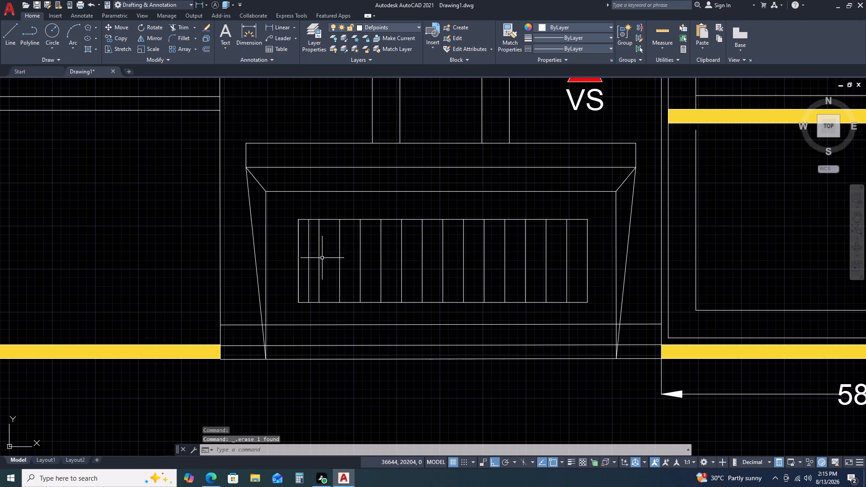
pyautogui.click(307, 262)
pyautogui.click(308, 254)
pyautogui.click(310, 243)
pyautogui.press('Delete')
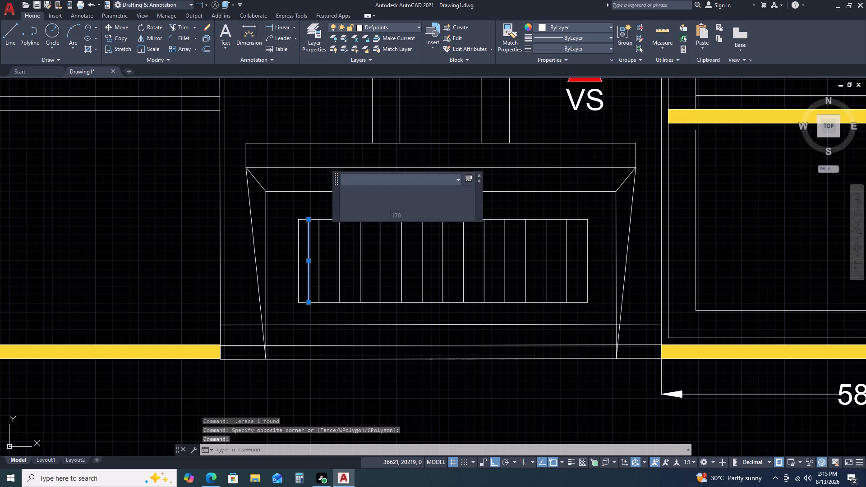
# Move the left-pointing VS arrow symbol down beside the lined inner rectangle, at the lower left side of the unit.
pyautogui.scroll(-1, 514, 279)
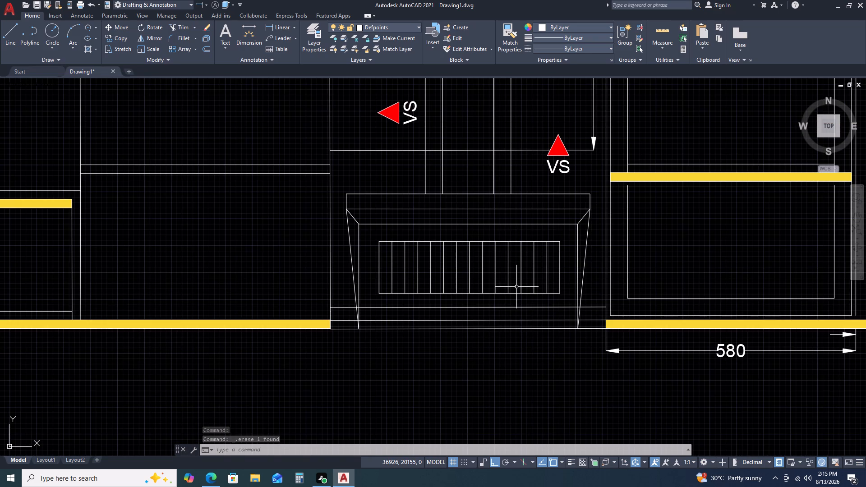
pyautogui.click(368, 93)
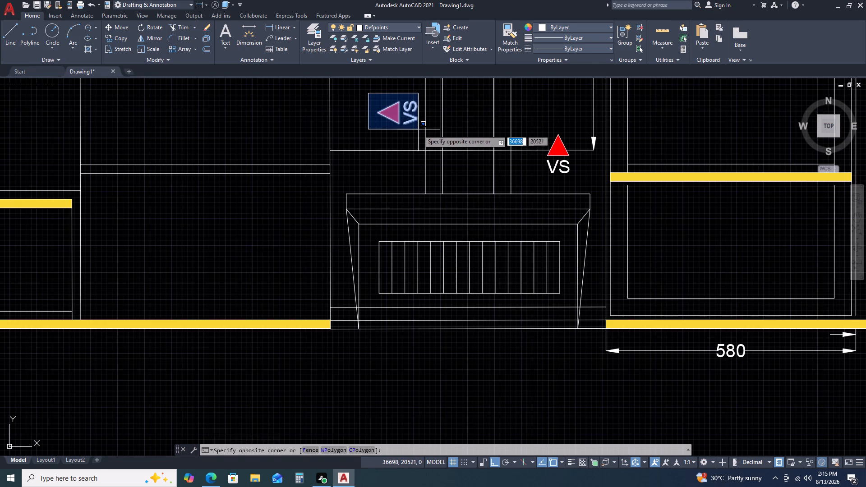
pyautogui.click(419, 131)
pyautogui.press('m')
pyautogui.press('space')
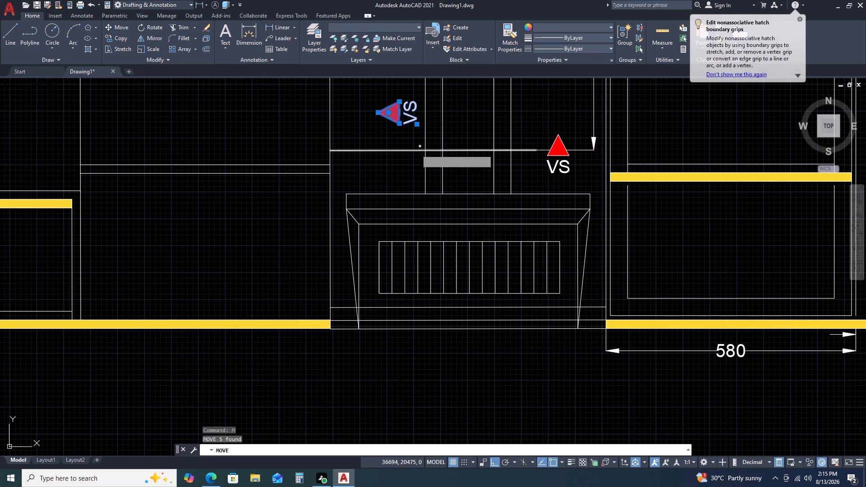
pyautogui.doubleClick(430, 115)
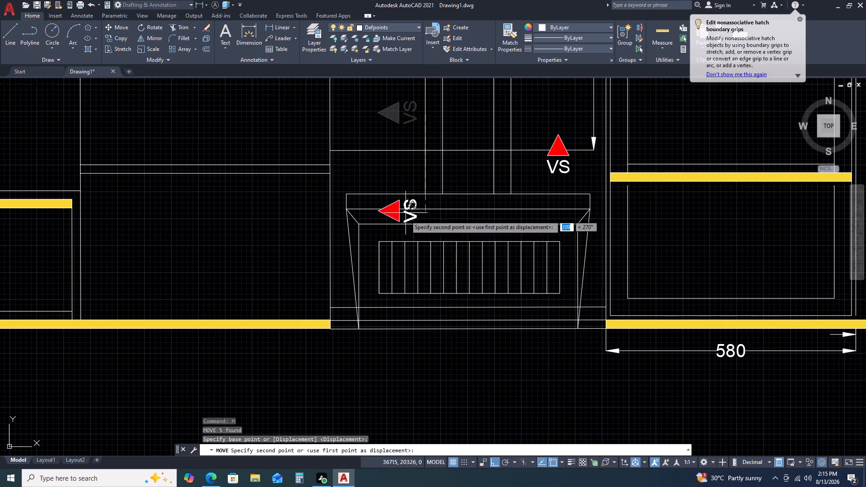
pyautogui.press('F8')
pyautogui.scroll(2, 387, 294)
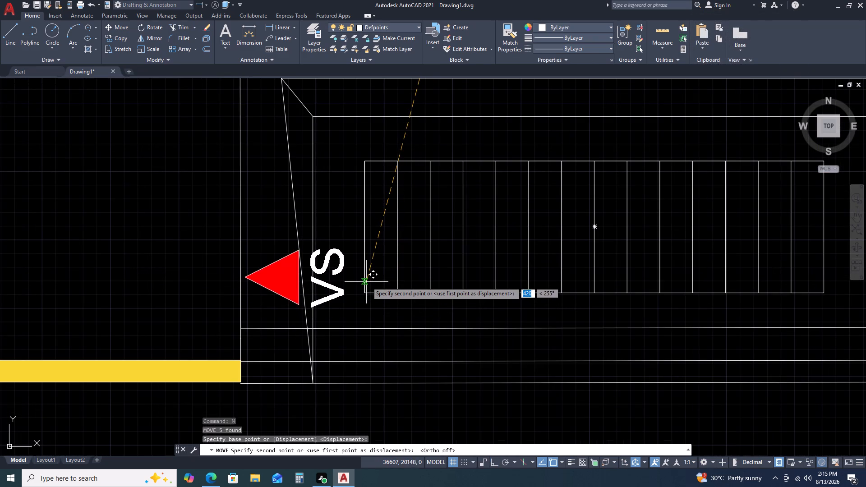
pyautogui.click(368, 280)
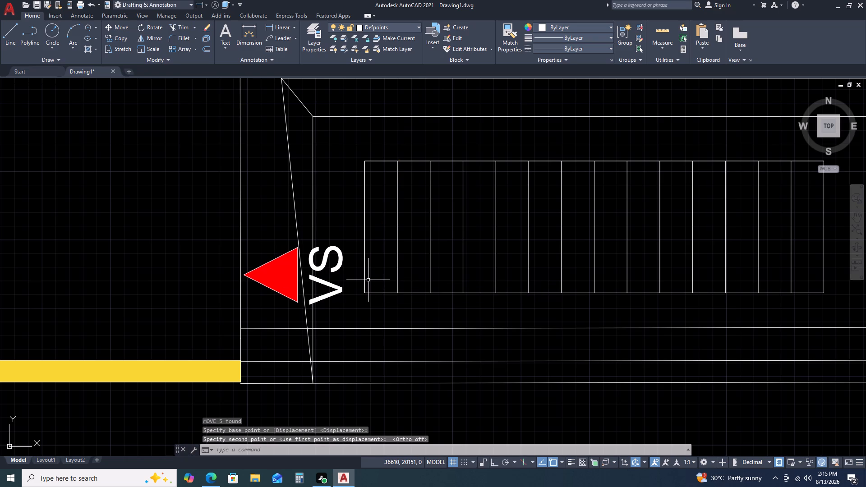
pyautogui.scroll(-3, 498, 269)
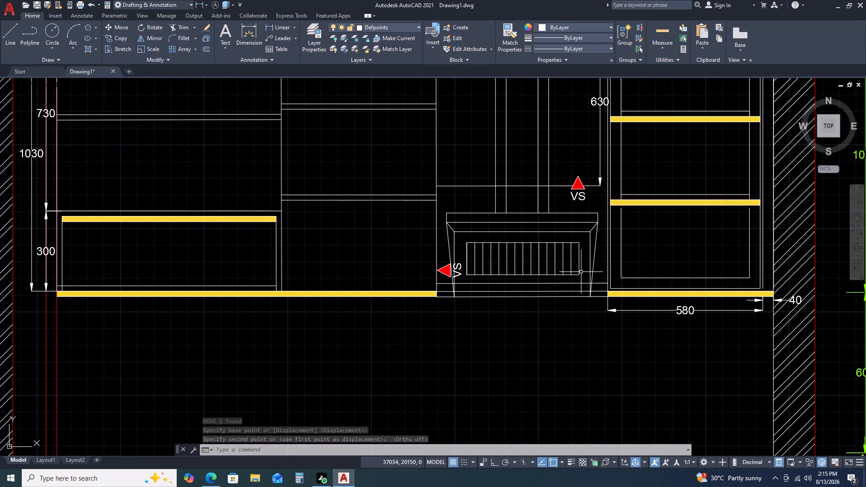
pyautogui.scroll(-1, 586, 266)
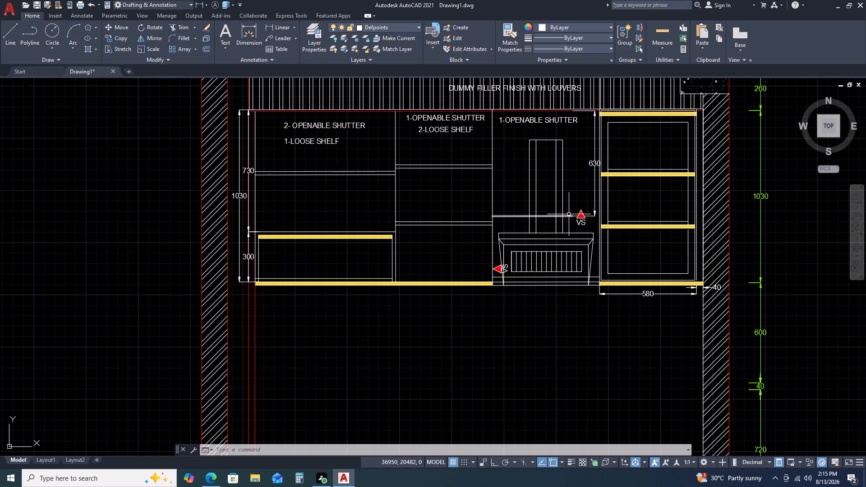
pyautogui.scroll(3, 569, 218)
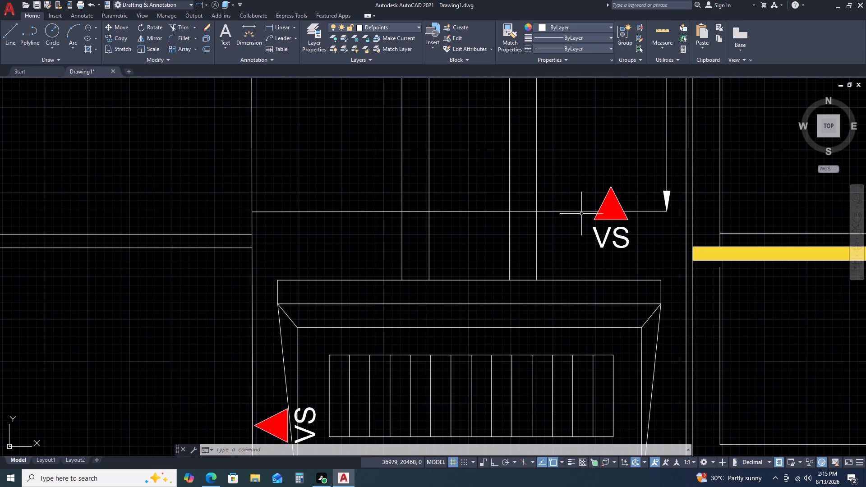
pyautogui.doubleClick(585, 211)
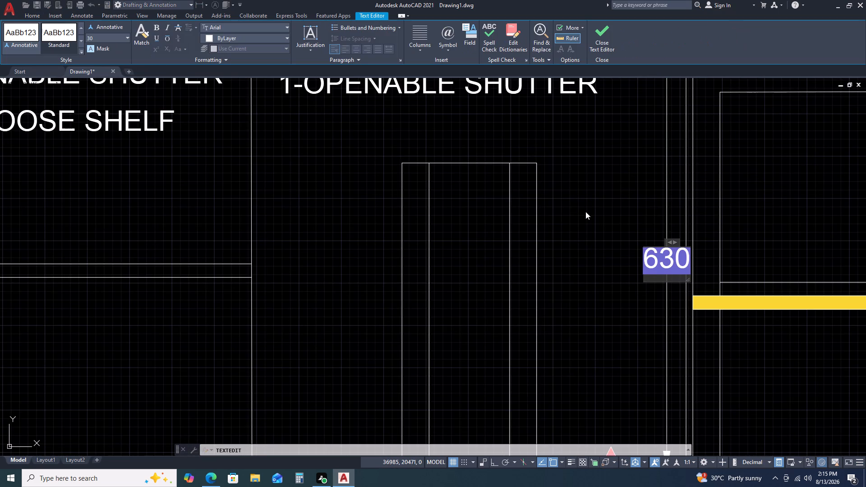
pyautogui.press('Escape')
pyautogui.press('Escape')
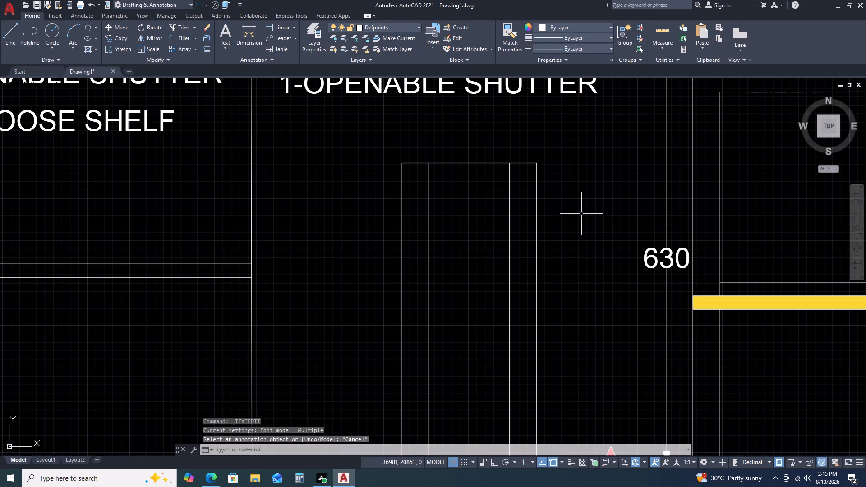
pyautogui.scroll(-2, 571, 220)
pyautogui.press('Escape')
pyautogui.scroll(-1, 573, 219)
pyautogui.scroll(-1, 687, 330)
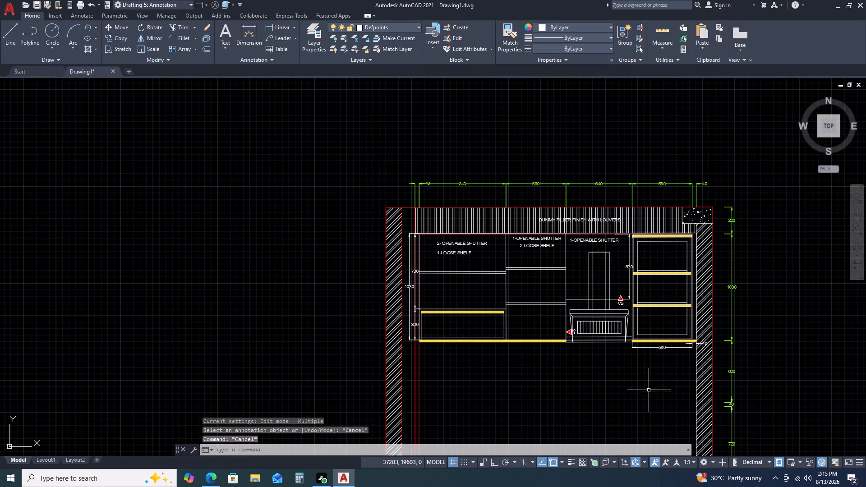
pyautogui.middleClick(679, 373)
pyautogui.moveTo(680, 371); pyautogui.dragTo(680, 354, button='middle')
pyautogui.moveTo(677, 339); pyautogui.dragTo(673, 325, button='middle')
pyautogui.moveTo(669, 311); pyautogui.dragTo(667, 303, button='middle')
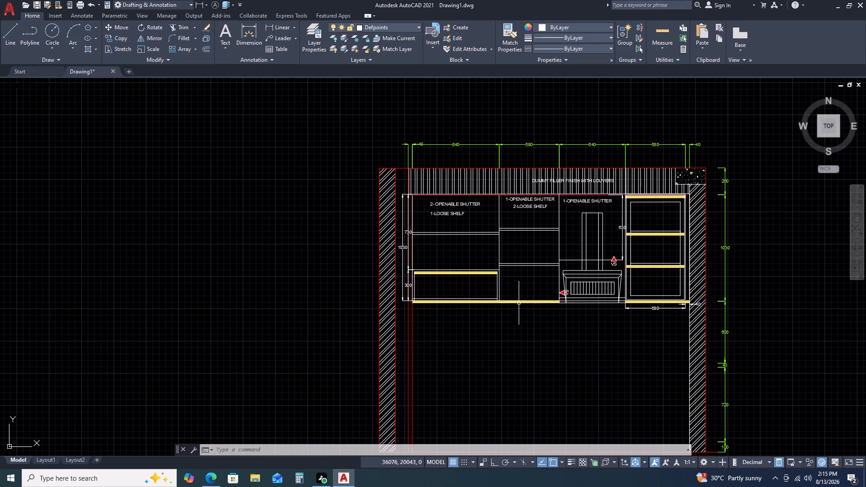
# Start a hatch with the ANSI36 pattern in the top inner panel of the shelf unit beside the duct.
pyautogui.scroll(2, 626, 215)
pyautogui.moveTo(727, 218); pyautogui.dragTo(642, 226, button='middle')
pyautogui.middleClick(642, 226)
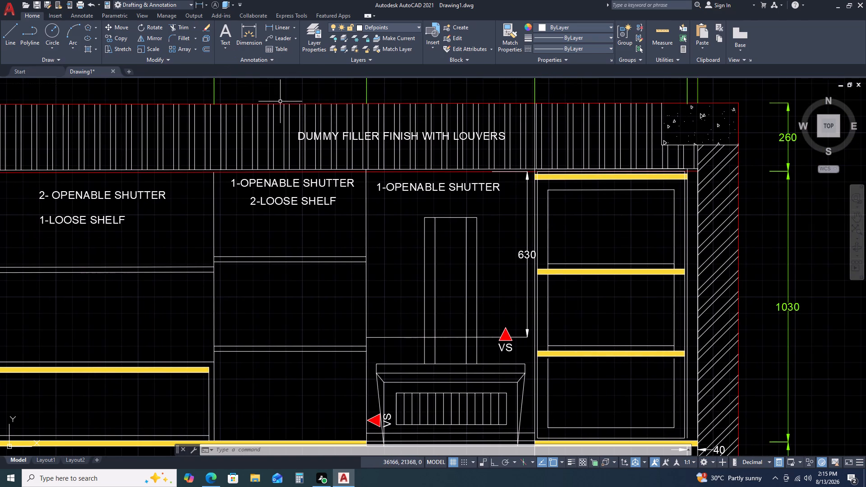
pyautogui.press('h')
pyautogui.press('space')
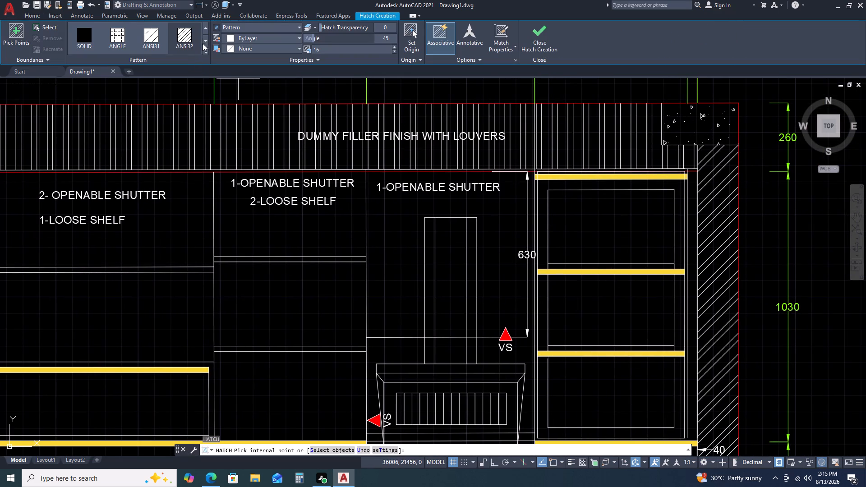
pyautogui.click(206, 50)
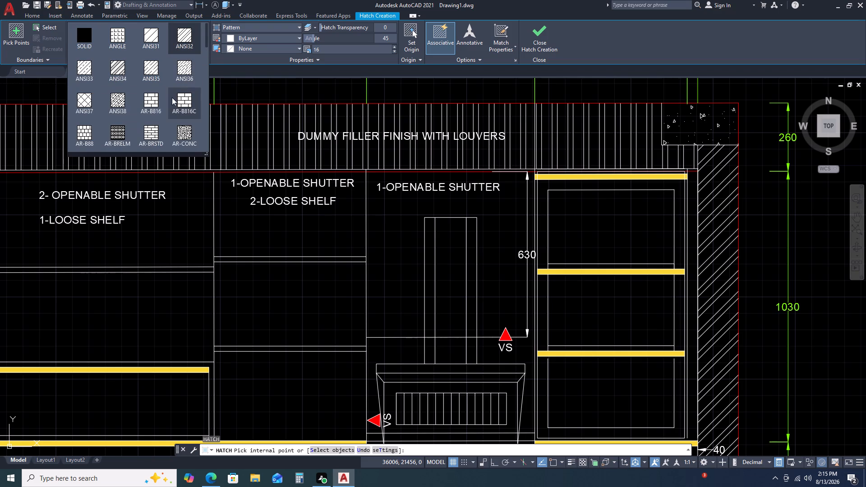
pyautogui.scroll(-1, 181, 118)
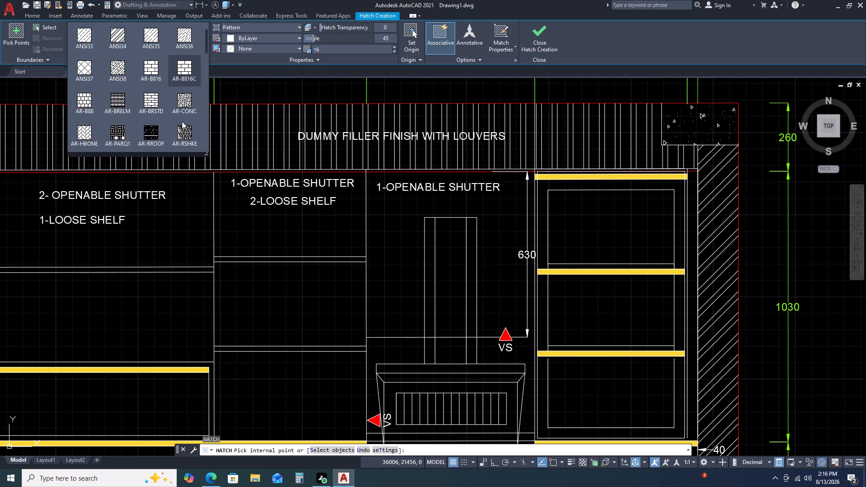
pyautogui.scroll(-2, 182, 121)
pyautogui.scroll(6, 148, 77)
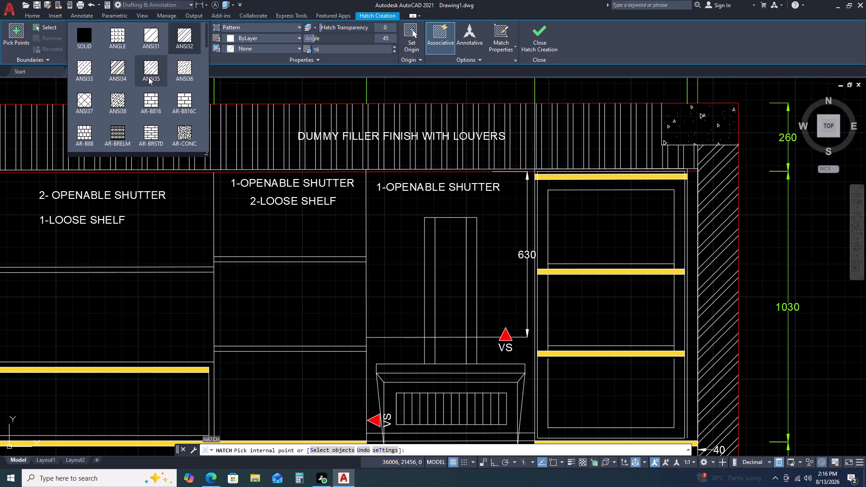
pyautogui.scroll(3, 171, 60)
pyautogui.scroll(-4, 171, 60)
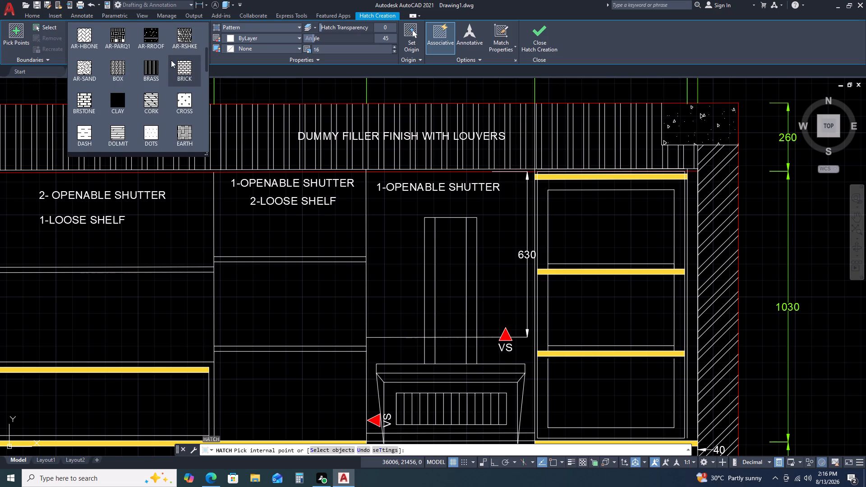
pyautogui.scroll(3, 170, 63)
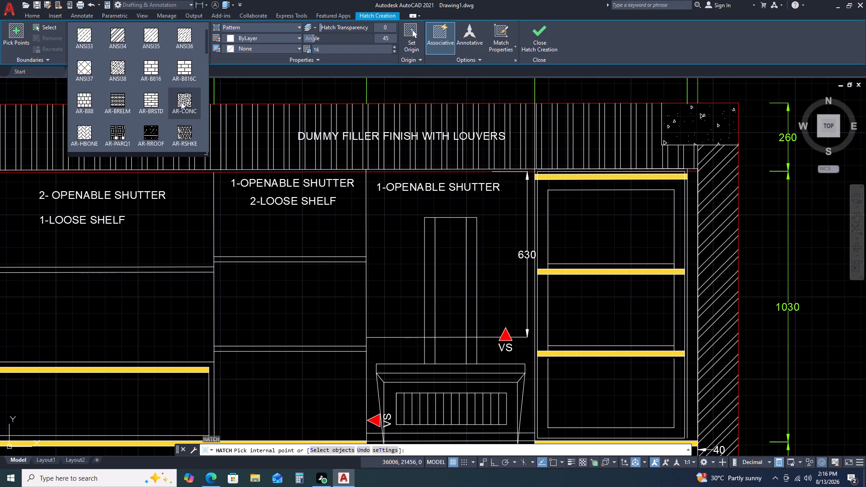
pyautogui.scroll(2, 176, 39)
pyautogui.click(183, 69)
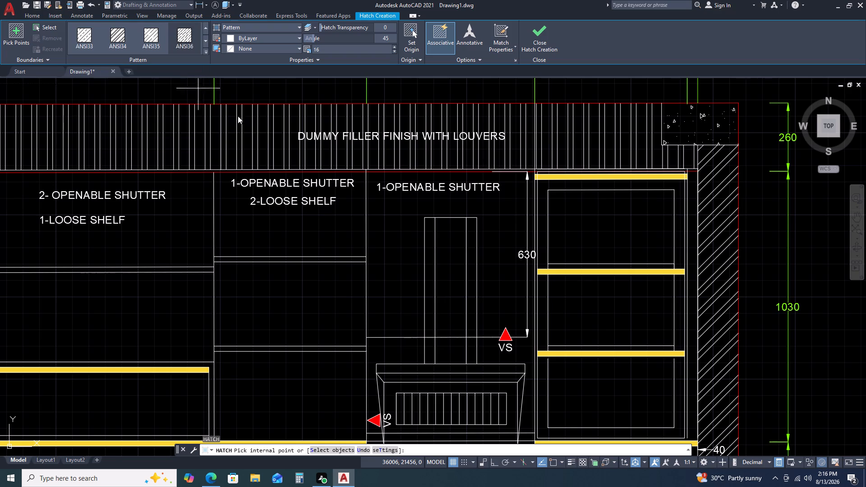
pyautogui.click(586, 228)
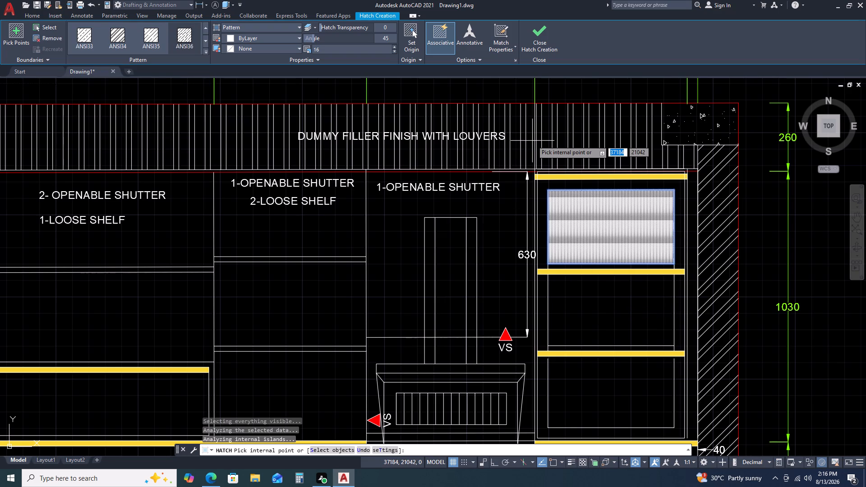
# Set the scale of the top panel's ANSI36 hatch to 790.
pyautogui.scroll(-9, 341, 45)
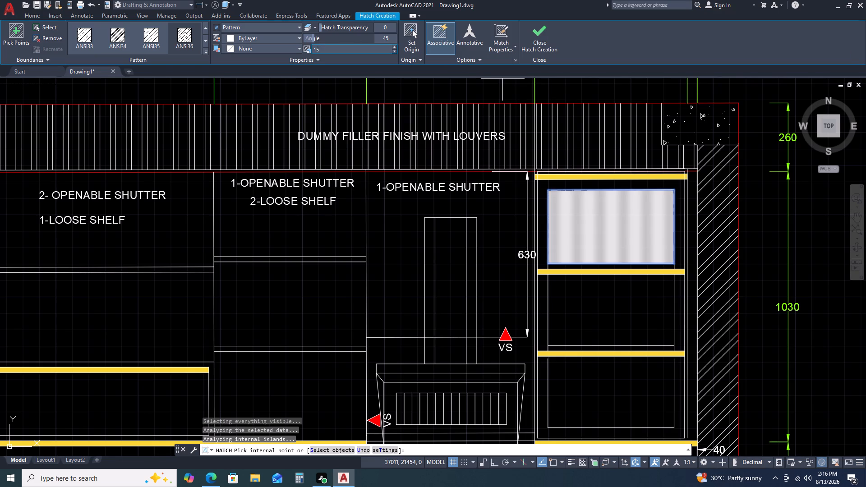
pyautogui.scroll(-20, 337, 50)
pyautogui.scroll(-3, 337, 50)
pyautogui.scroll(1, 337, 50)
pyautogui.scroll(-10, 337, 50)
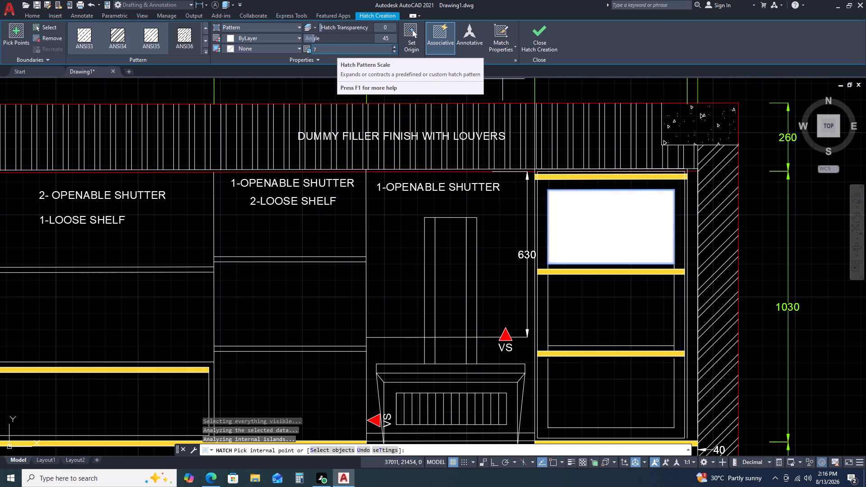
pyautogui.scroll(-5, 337, 50)
pyautogui.scroll(1, 337, 50)
pyautogui.scroll(-5, 337, 50)
pyautogui.scroll(19, 337, 50)
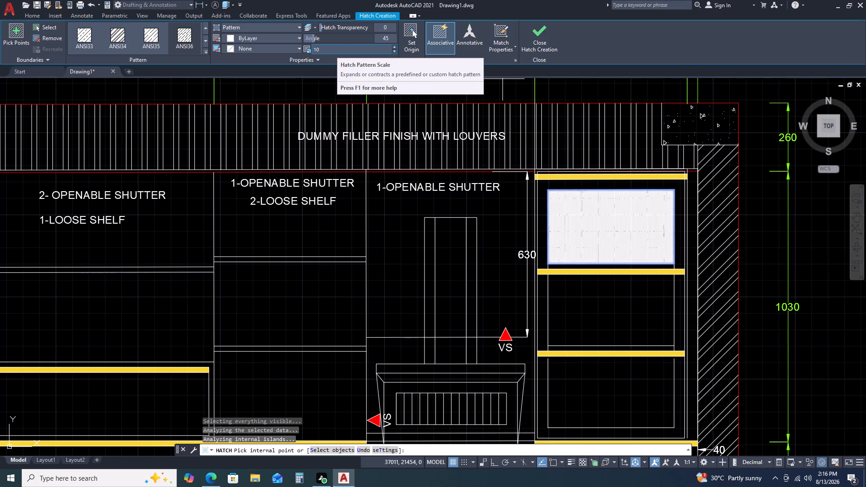
pyautogui.scroll(20, 337, 50)
pyautogui.scroll(12, 337, 50)
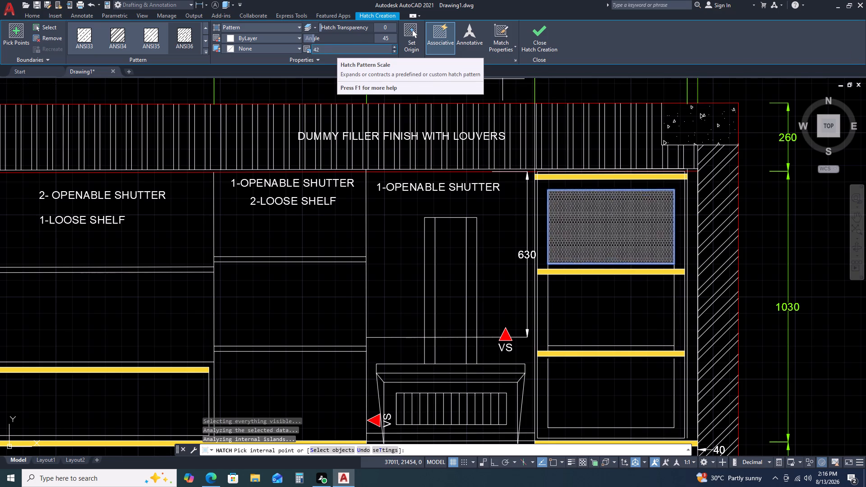
pyautogui.scroll(20, 337, 50)
pyautogui.scroll(12, 337, 50)
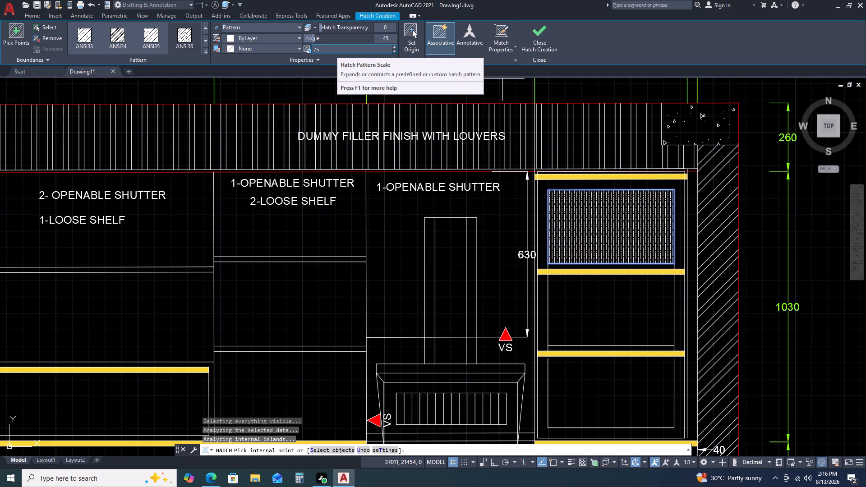
pyautogui.scroll(20, 337, 50)
pyautogui.scroll(7, 337, 50)
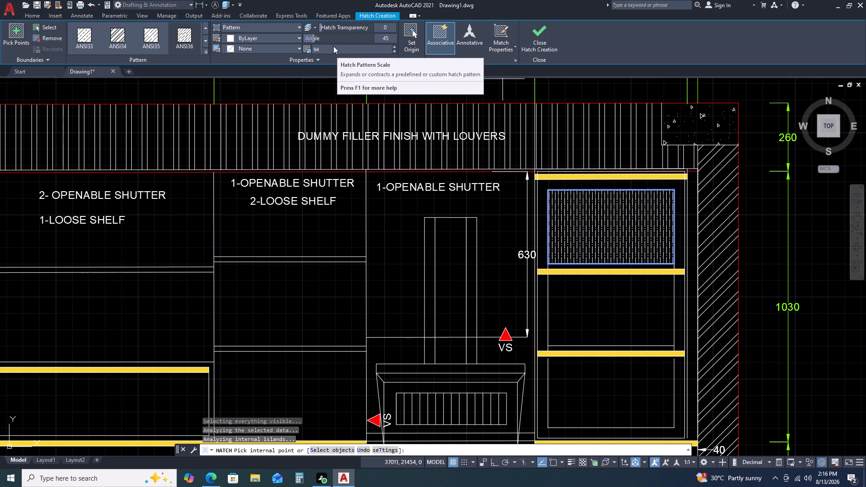
pyautogui.scroll(20, 333, 46)
pyautogui.scroll(7, 333, 46)
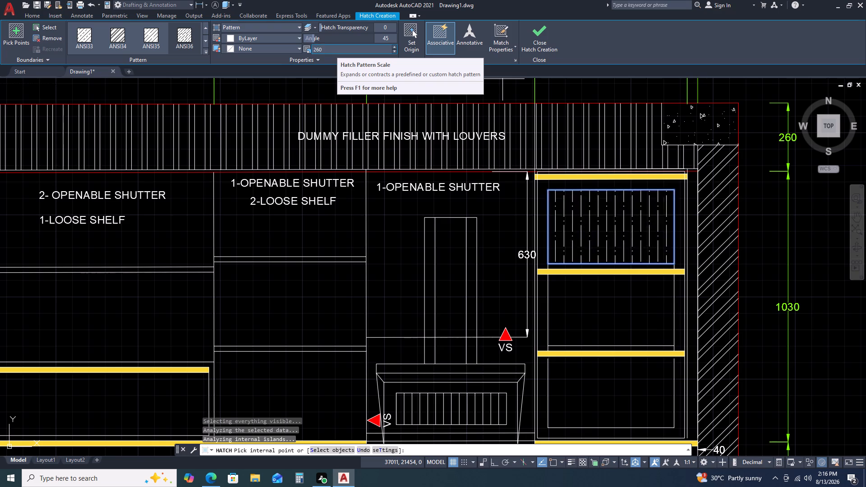
pyautogui.scroll(20, 332, 48)
pyautogui.scroll(7, 332, 48)
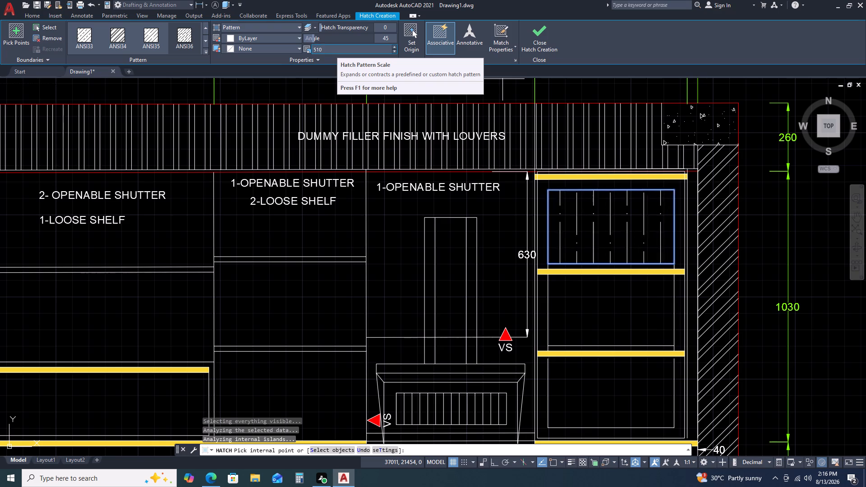
pyautogui.scroll(11, 332, 48)
pyautogui.middleClick(332, 48)
pyautogui.scroll(8, 332, 48)
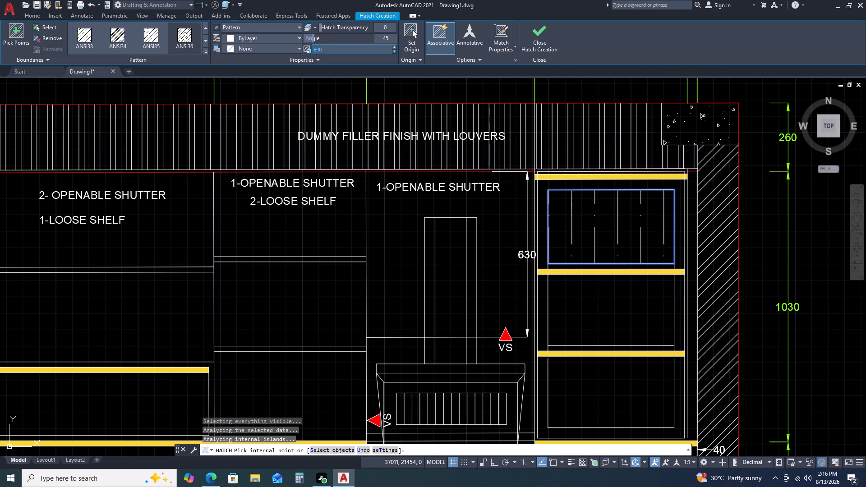
pyautogui.scroll(8, 332, 48)
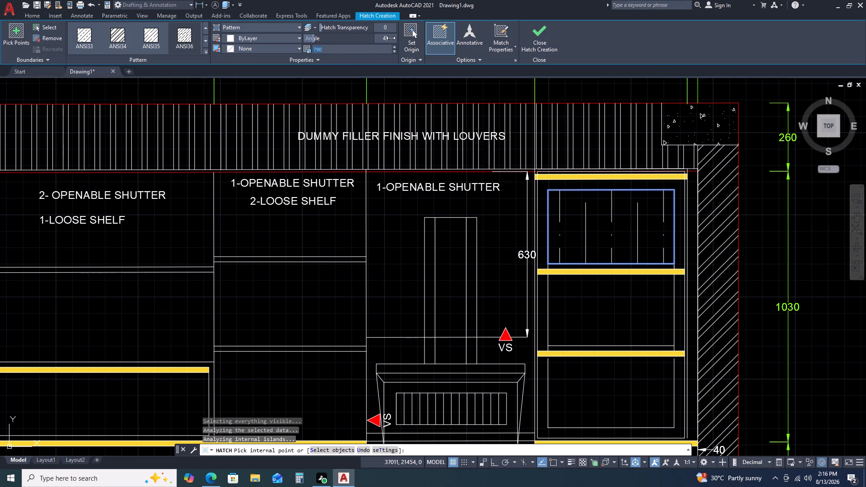
# Set the ANSI36 hatch angle to 90.
pyautogui.click(391, 38)
pyautogui.write('90')
pyautogui.press('Return')
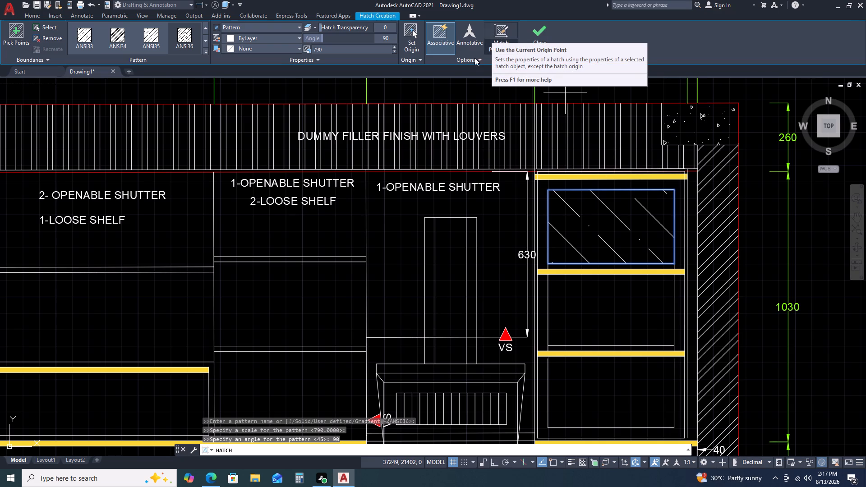
# Extend the same ANSI36 hatch to the shelf unit's middle panel.
pyautogui.scroll(-4, 461, 96)
pyautogui.scroll(-1, 477, 152)
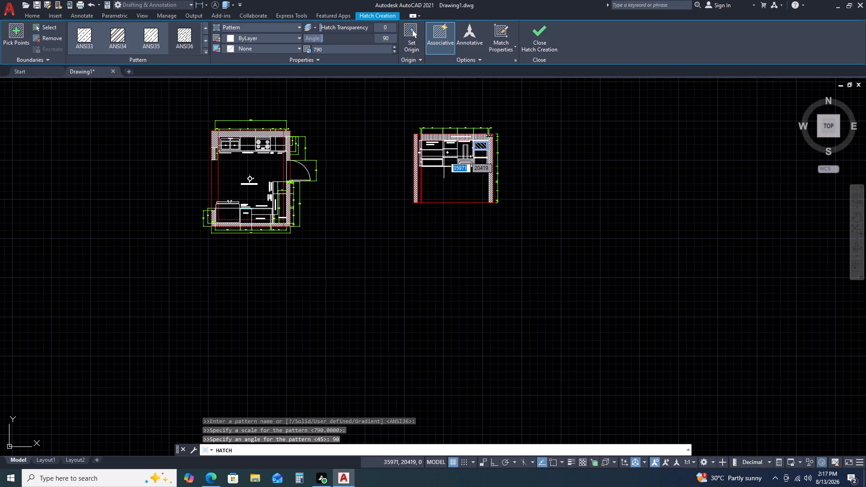
pyautogui.scroll(4, 473, 160)
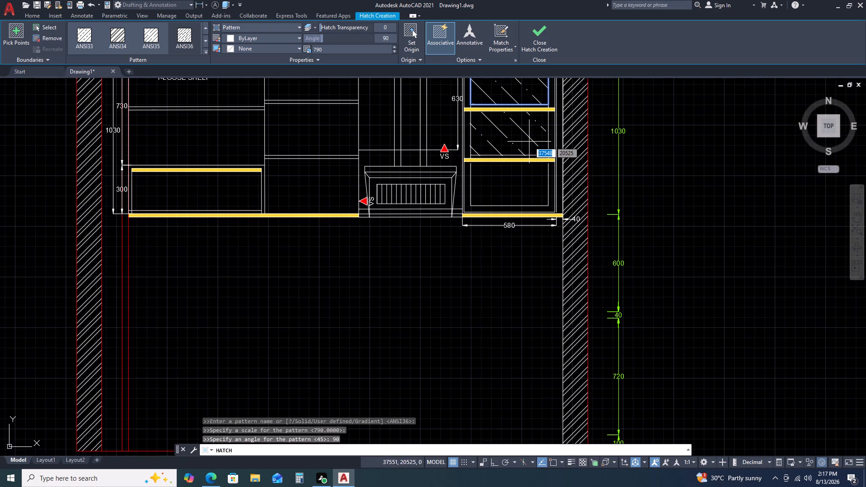
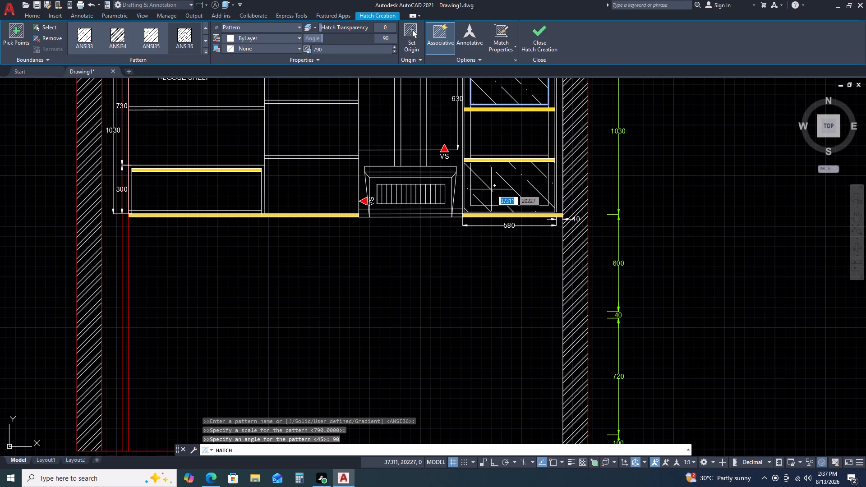
# Hatch the middle and bottom compartments of the tall glass-shutter unit with ANSI36 at scale 790 and angle 90.
pyautogui.click(516, 132)
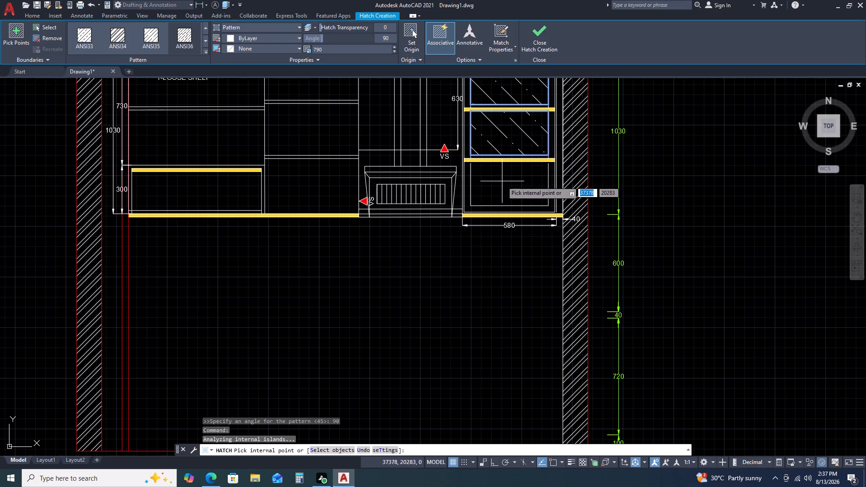
pyautogui.click(502, 193)
# Add the same ANSI36 hatch to the top compartment's frame and both side strips of the middle compartment, and finish hatching.
pyautogui.scroll(4, 504, 197)
pyautogui.scroll(-6, 483, 261)
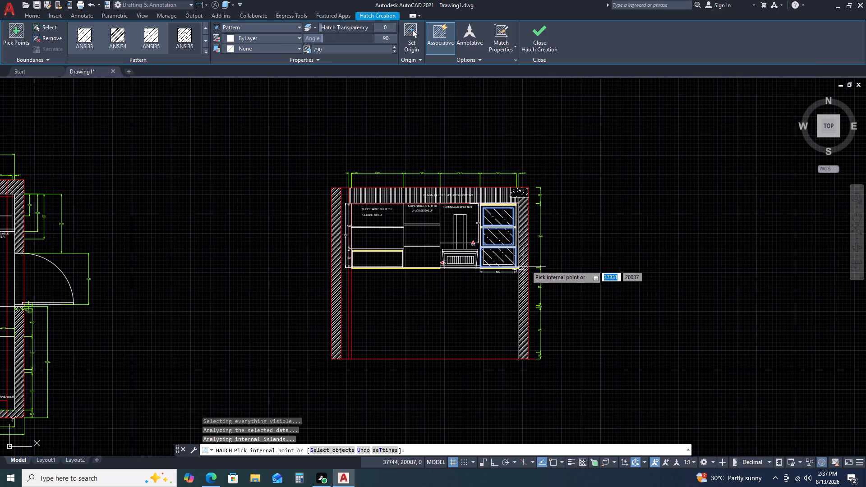
pyautogui.scroll(6, 483, 201)
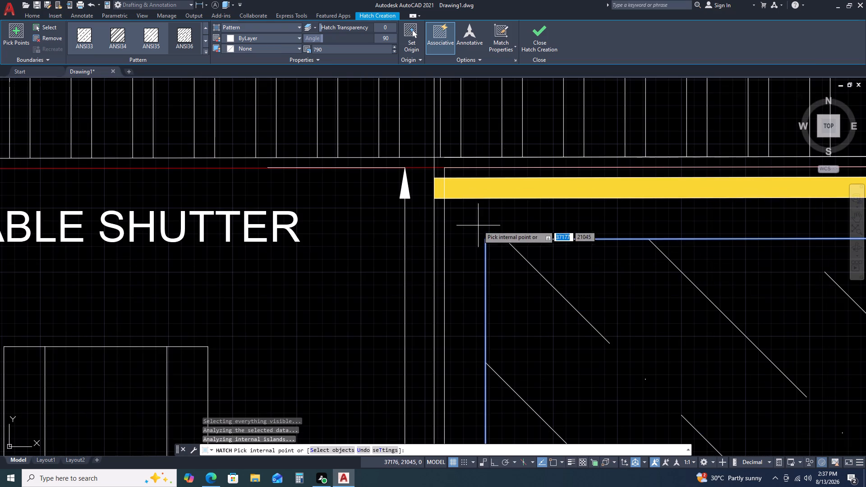
pyautogui.click(478, 224)
pyautogui.scroll(-5, 513, 222)
pyautogui.scroll(-5, 636, 298)
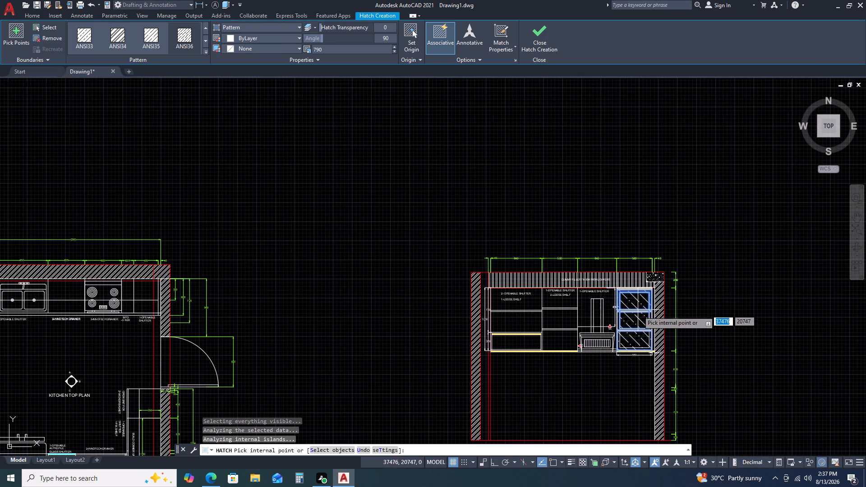
pyautogui.scroll(3, 642, 334)
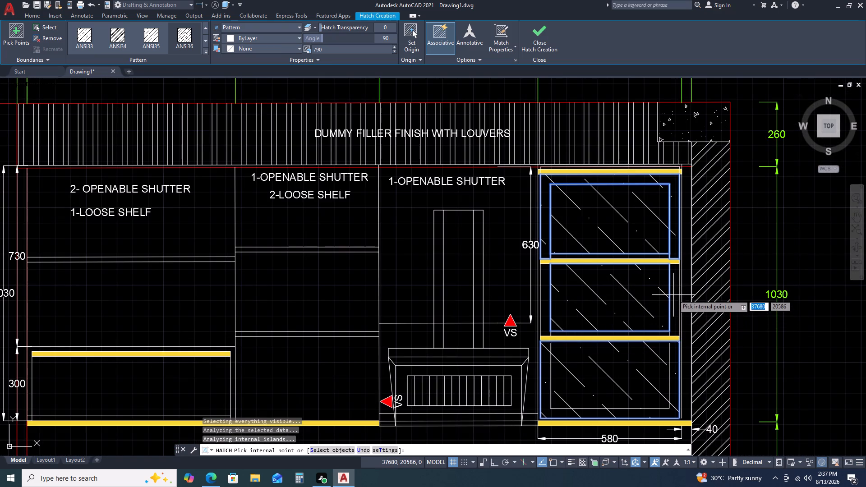
pyautogui.click(673, 295)
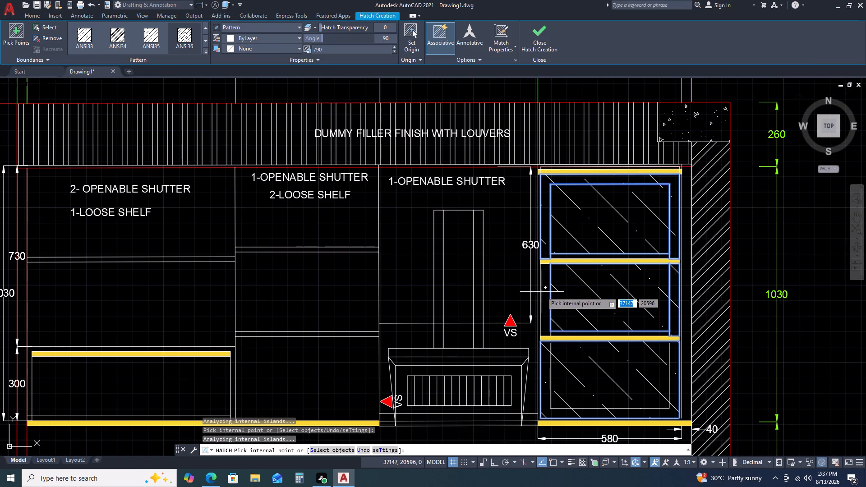
pyautogui.click(544, 289)
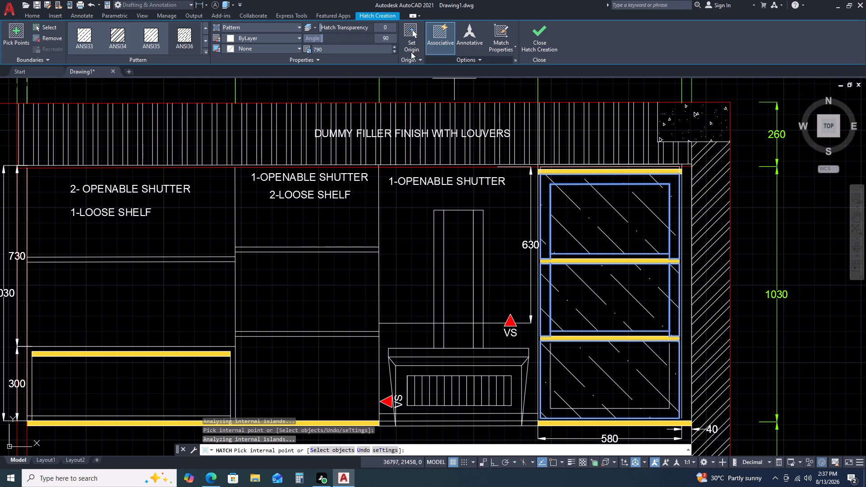
pyautogui.press('Escape')
pyautogui.press('Escape')
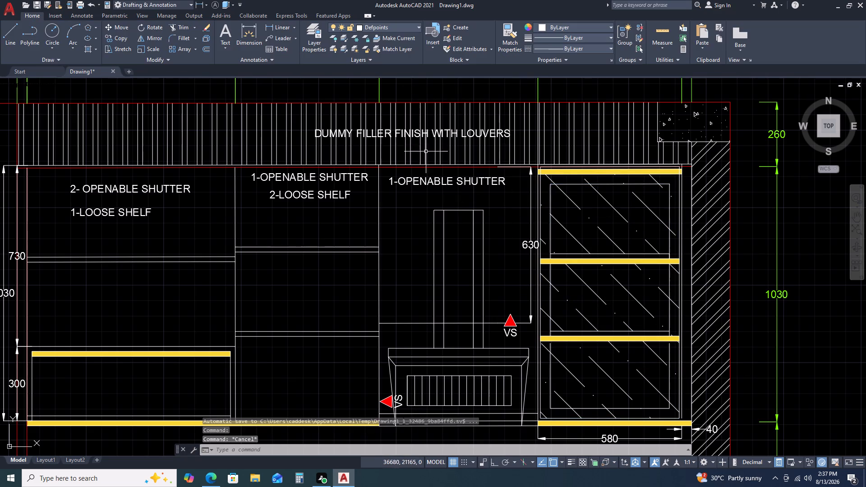
pyautogui.press('Escape')
pyautogui.press('Escape')
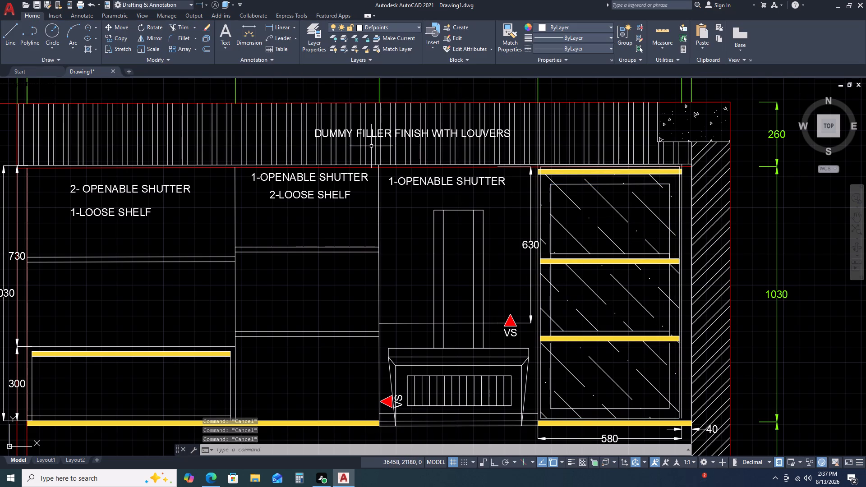
# Examine the kitchen wall-cabinet elevation, including the shutter units, chimney and hatched unit, alongside the top plan.
pyautogui.scroll(-2, 509, 160)
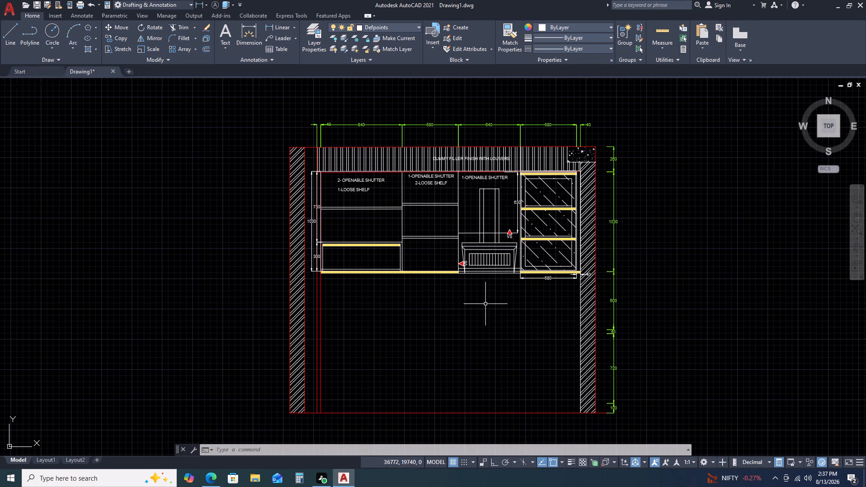
pyautogui.scroll(4, 497, 259)
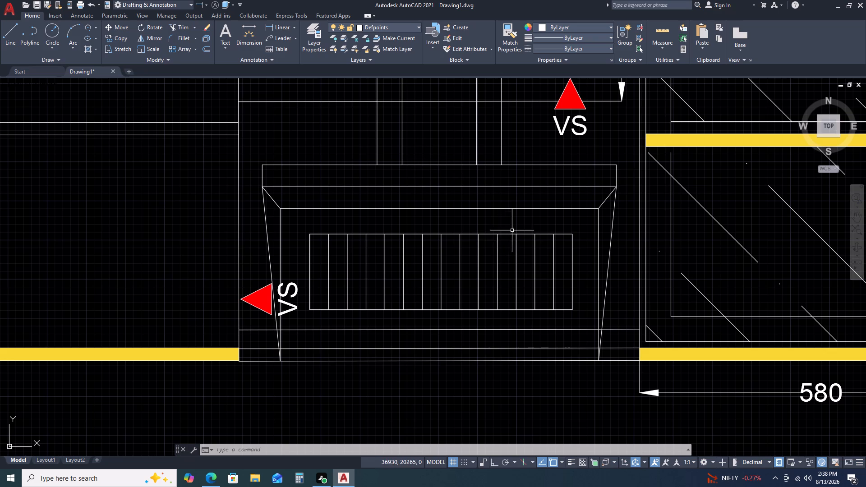
pyautogui.scroll(-3, 681, 242)
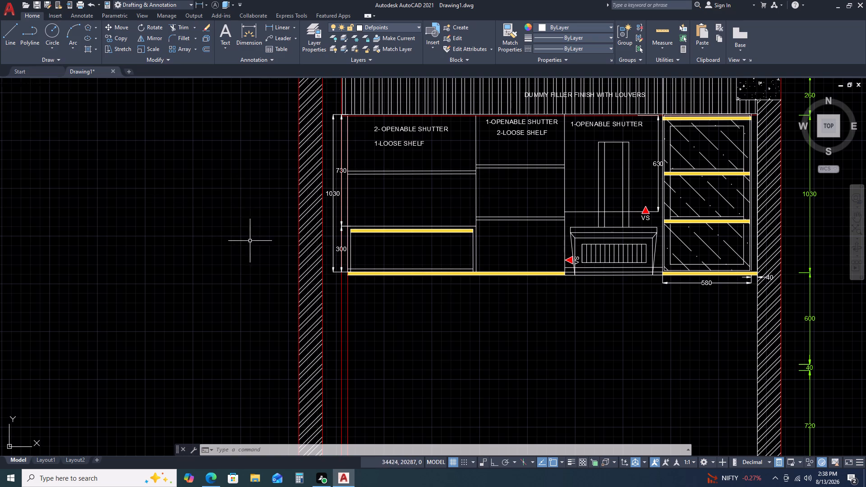
pyautogui.scroll(-3, 513, 262)
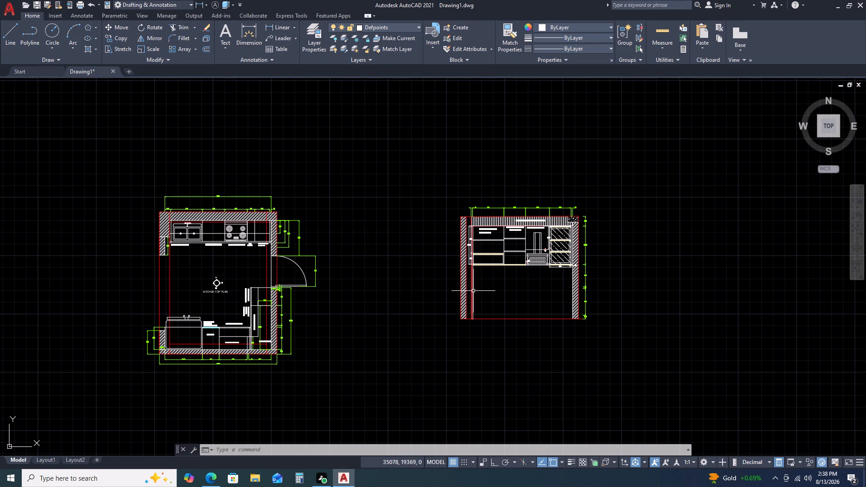
pyautogui.scroll(2, 396, 237)
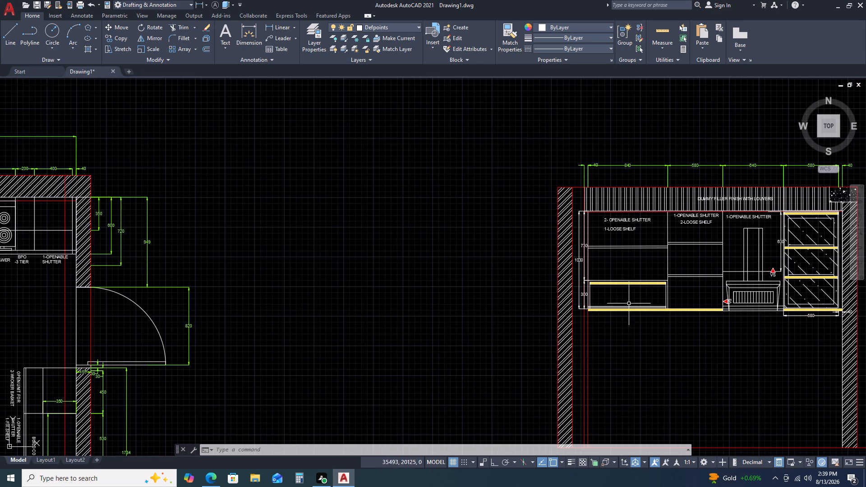
pyautogui.moveTo(582, 257); pyautogui.dragTo(495, 218, button='middle')
pyautogui.scroll(3, 481, 210)
pyautogui.scroll(1, 535, 201)
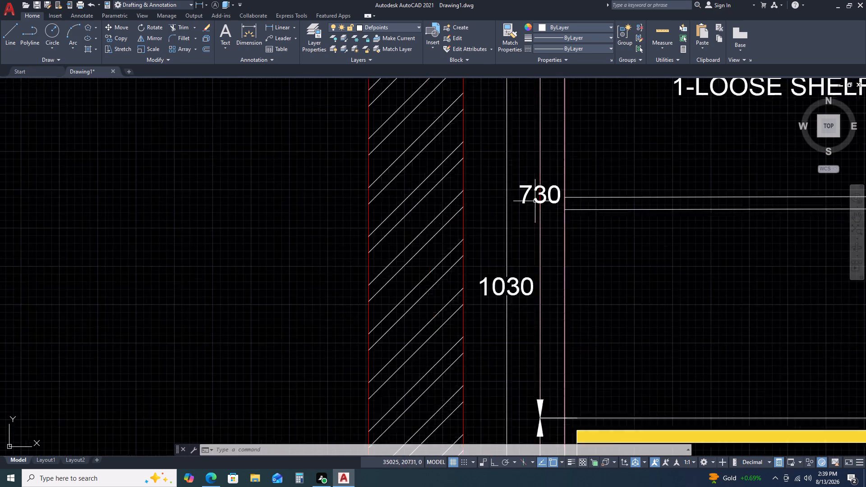
pyautogui.scroll(1, 535, 201)
pyautogui.scroll(-4, 518, 277)
pyautogui.scroll(-1, 552, 301)
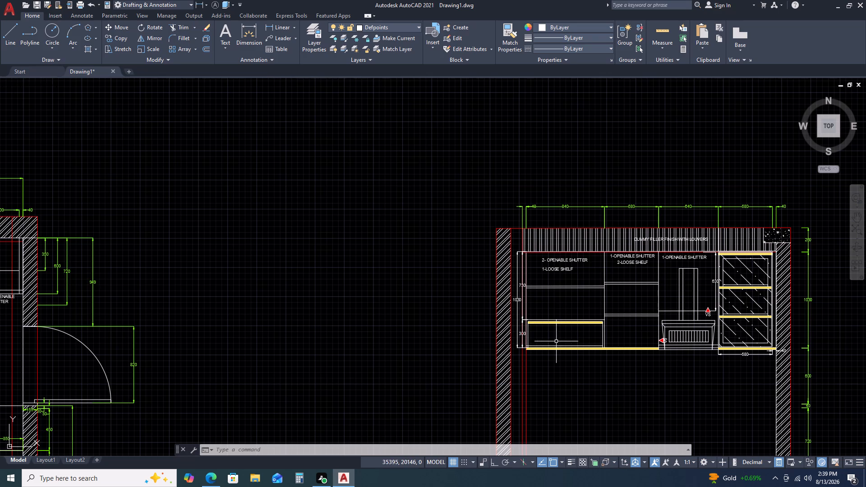
pyautogui.scroll(-3, 411, 256)
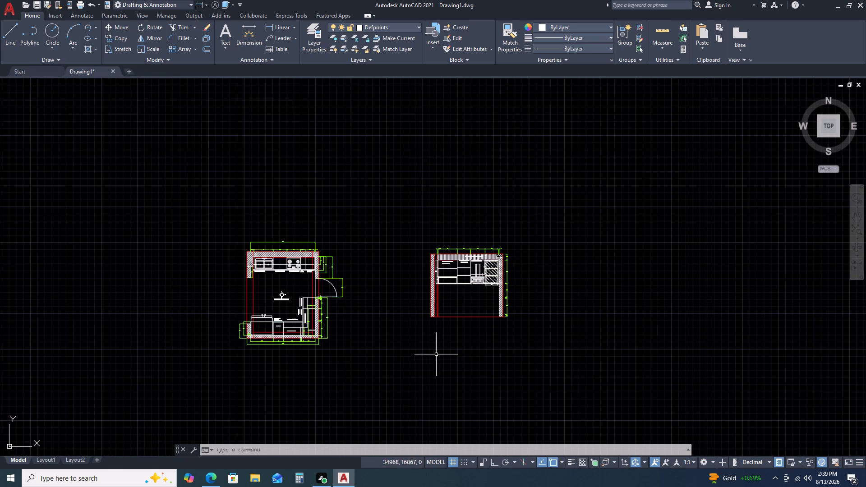
pyautogui.scroll(2, 453, 332)
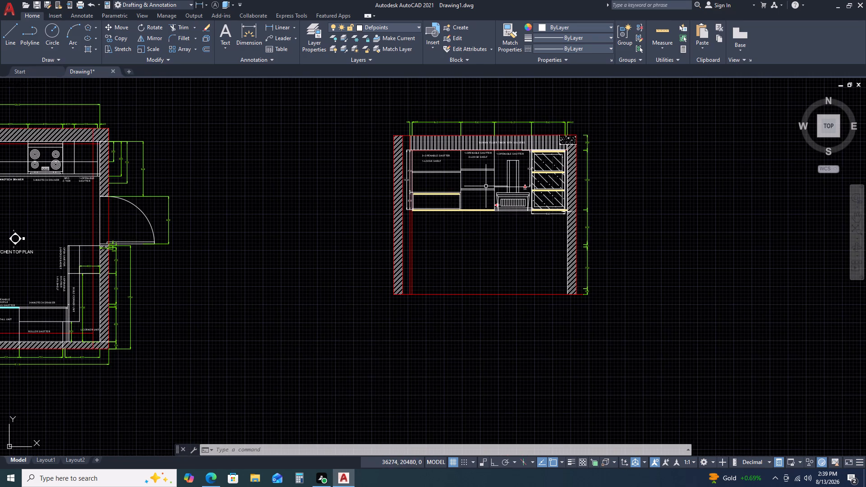
pyautogui.scroll(3, 497, 186)
pyautogui.scroll(2, 472, 260)
pyautogui.scroll(-2, 496, 247)
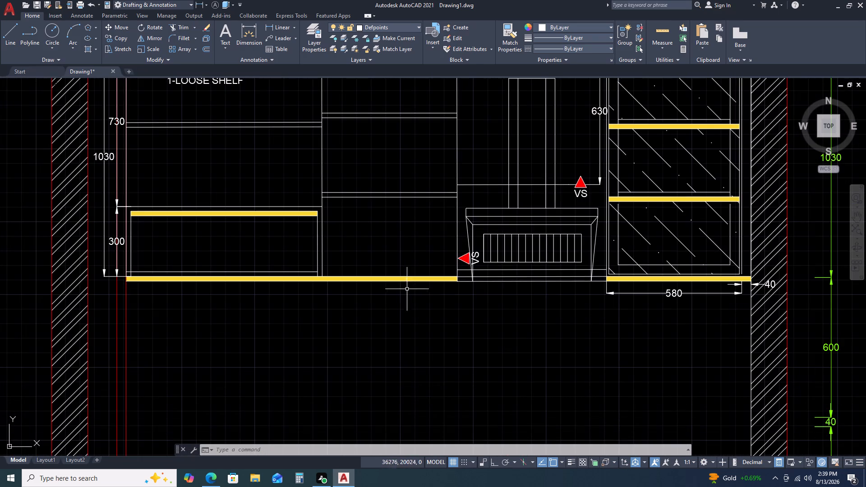
pyautogui.scroll(3, 597, 173)
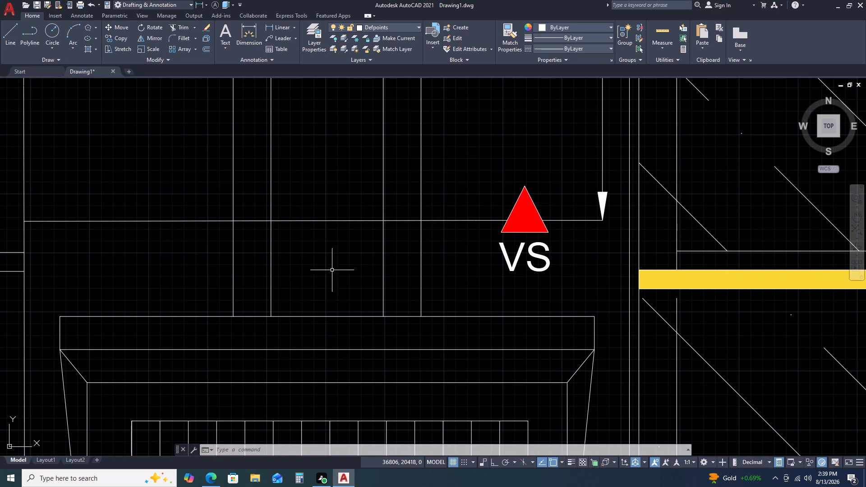
pyautogui.scroll(-3, 375, 271)
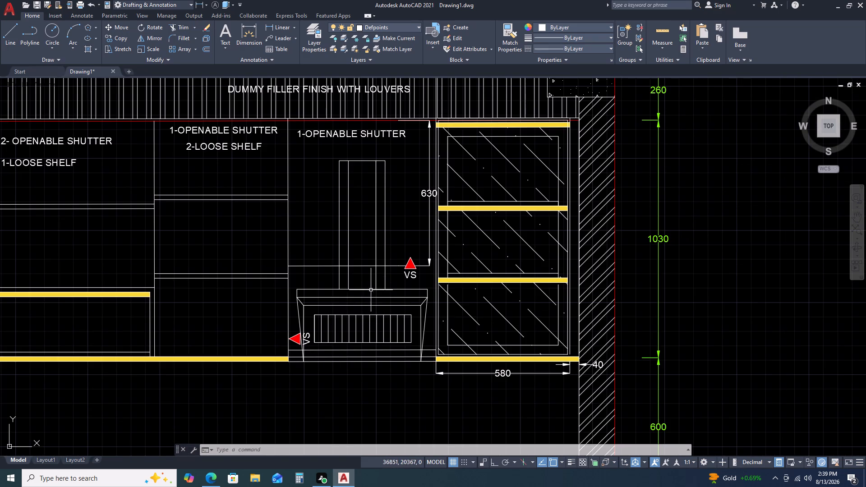
pyautogui.scroll(1, 365, 271)
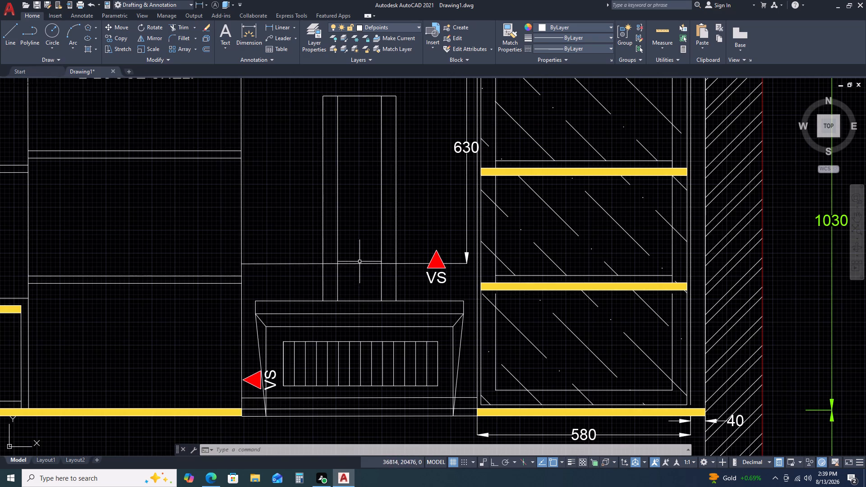
pyautogui.scroll(-3, 358, 269)
pyautogui.scroll(4, 369, 278)
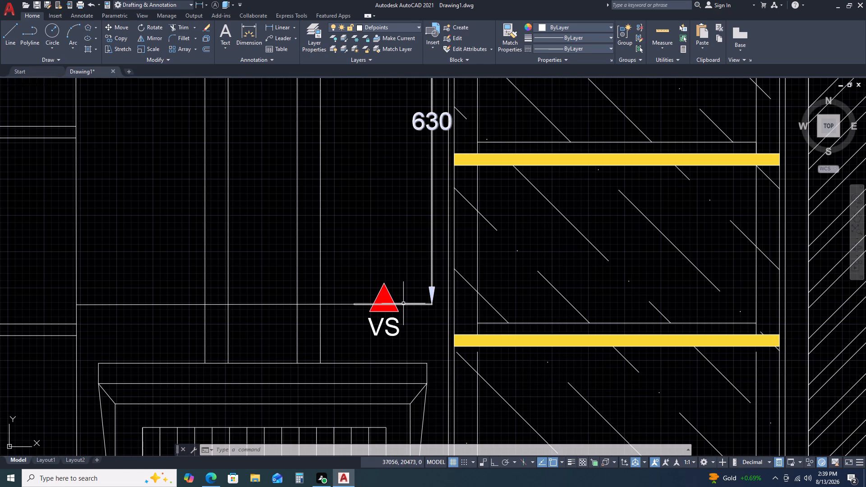
pyautogui.scroll(-3, 386, 282)
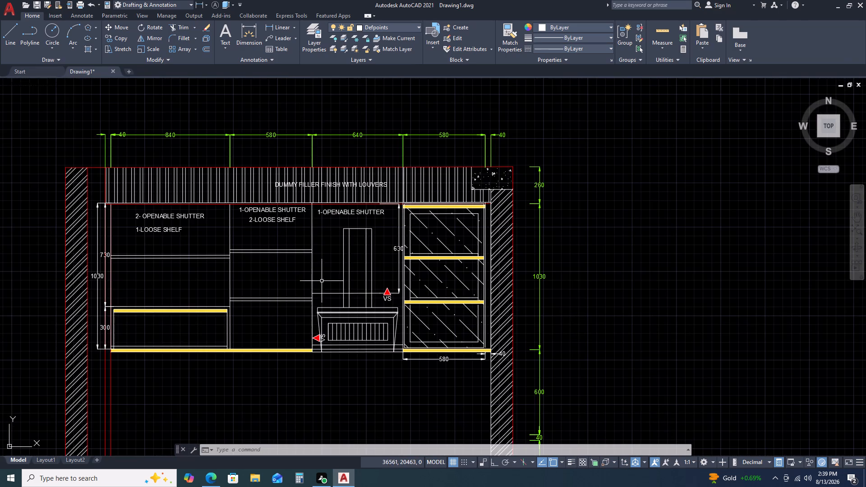
pyautogui.scroll(2, 363, 207)
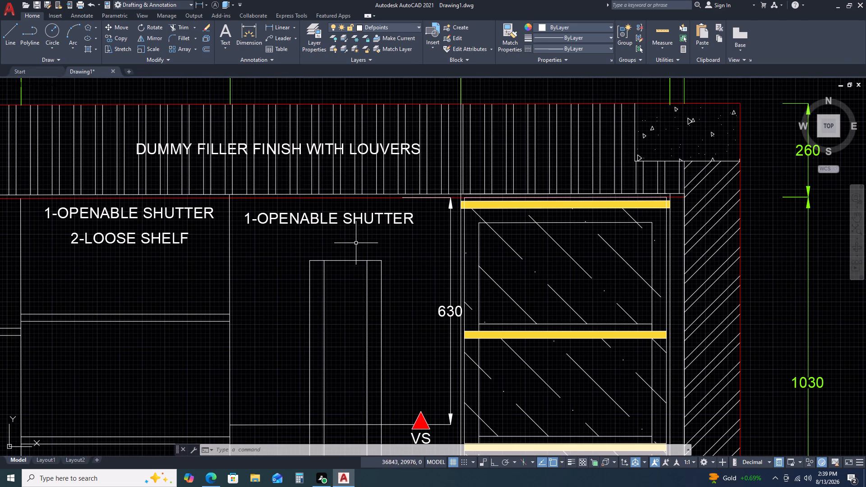
pyautogui.scroll(-2, 356, 251)
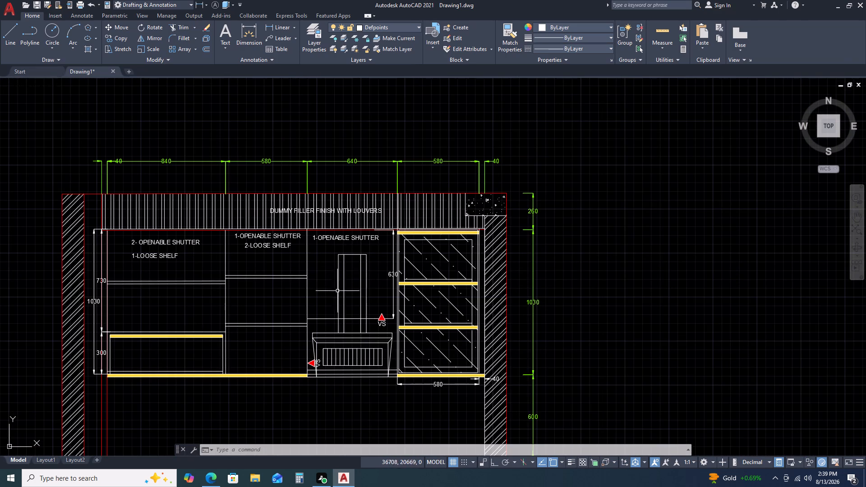
pyautogui.scroll(-2, 479, 276)
pyautogui.scroll(3, 460, 280)
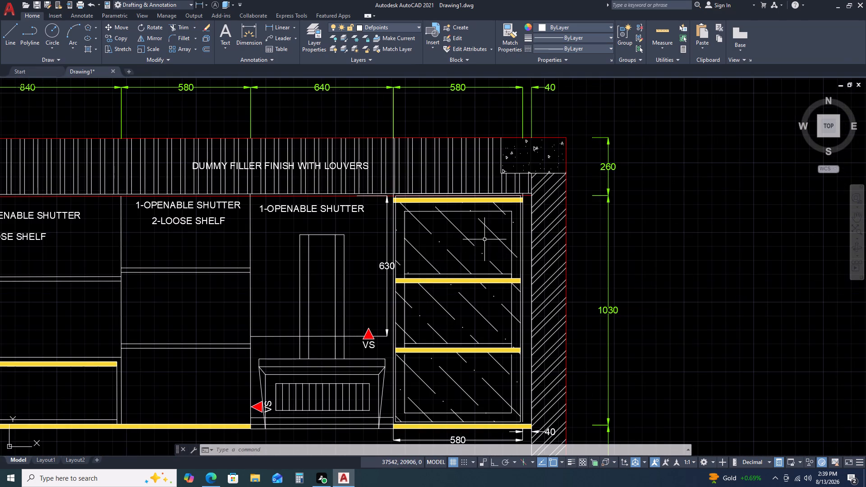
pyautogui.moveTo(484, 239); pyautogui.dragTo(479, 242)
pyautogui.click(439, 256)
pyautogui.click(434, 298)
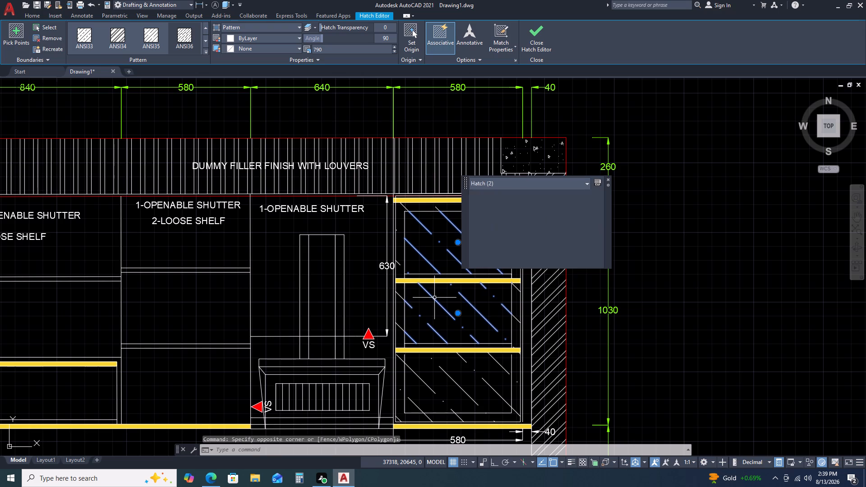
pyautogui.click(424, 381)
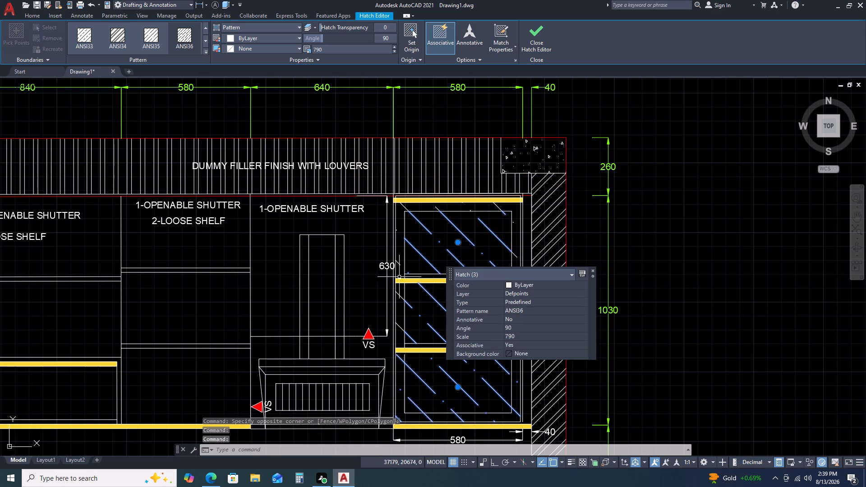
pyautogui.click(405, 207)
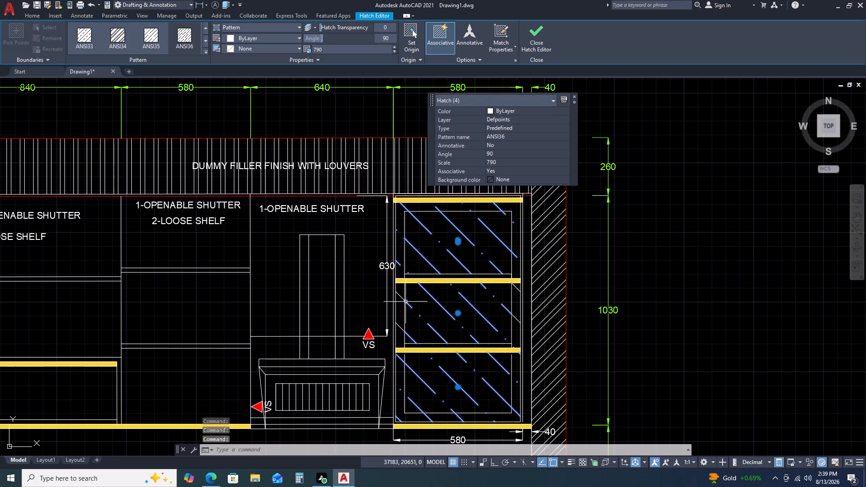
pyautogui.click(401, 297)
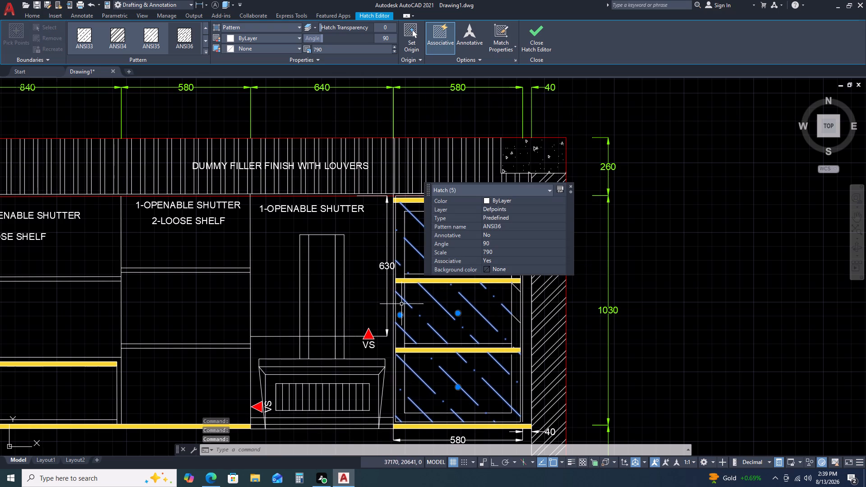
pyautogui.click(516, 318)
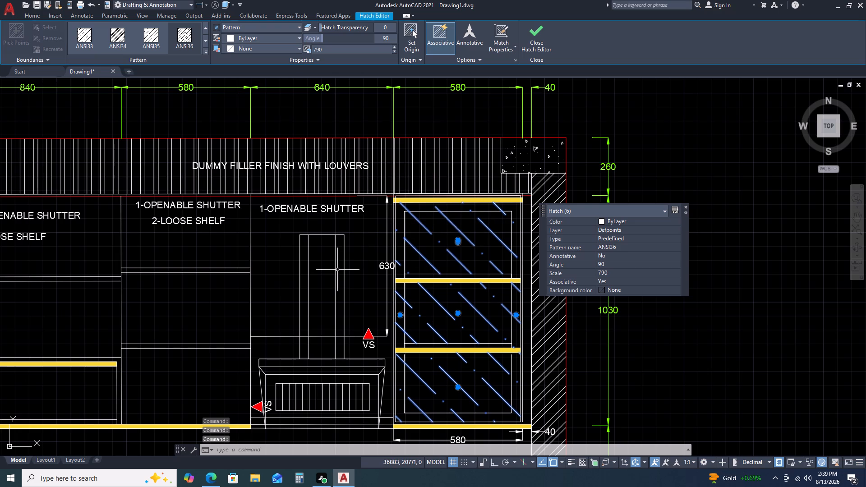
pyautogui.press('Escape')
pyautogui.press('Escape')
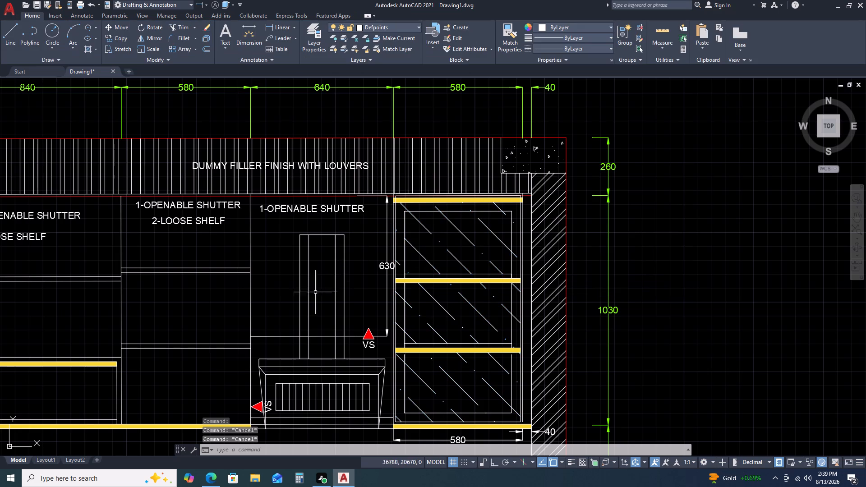
# Examine the chimney hood and the cabinet bottom edge around it in the elevation.
pyautogui.scroll(-3, 319, 266)
pyautogui.moveTo(315, 336); pyautogui.dragTo(348, 305, button='middle')
pyautogui.moveTo(362, 285); pyautogui.dragTo(367, 280, button='middle')
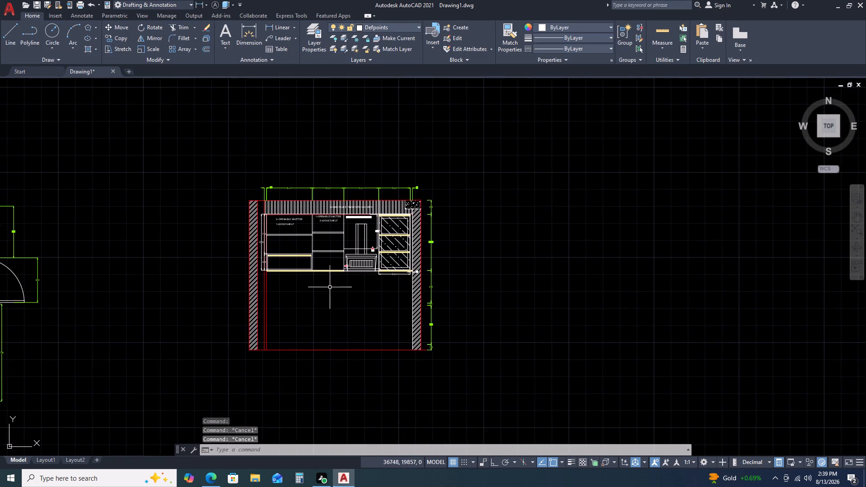
pyautogui.scroll(1, 214, 277)
pyautogui.scroll(2, 389, 286)
pyautogui.scroll(-2, 378, 275)
pyautogui.scroll(3, 433, 265)
pyautogui.scroll(2, 362, 270)
pyautogui.scroll(-3, 421, 266)
pyautogui.scroll(2, 428, 238)
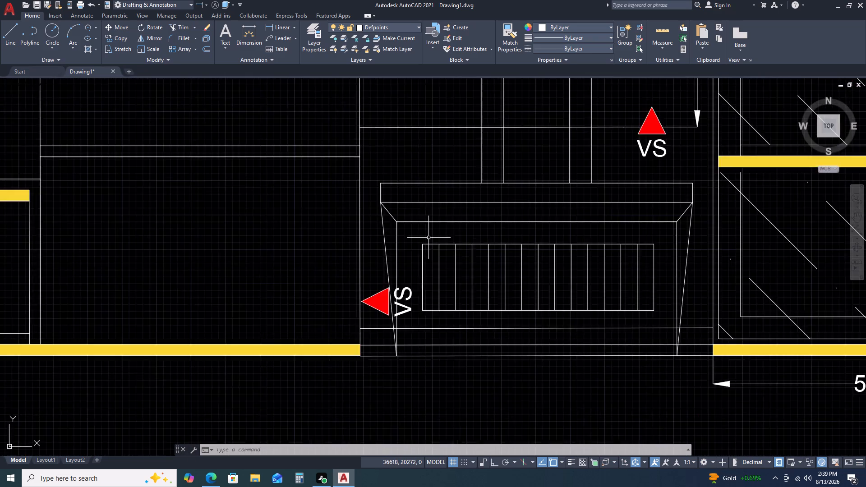
# Examine the chimney hood, the wall cabinets' bottom edge and the empty base-cabinet area below them in the elevation.
pyautogui.scroll(1, 428, 239)
pyautogui.scroll(-4, 399, 286)
pyautogui.moveTo(428, 320); pyautogui.dragTo(431, 263, button='middle')
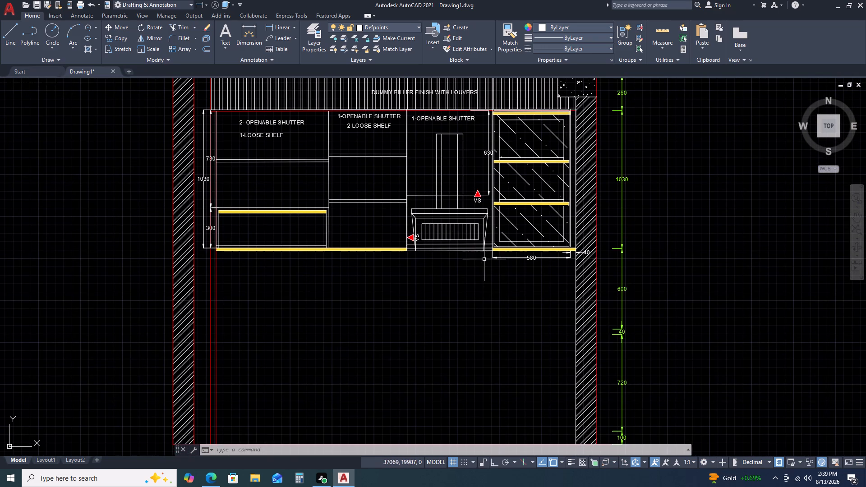
pyautogui.scroll(-2, 490, 262)
pyautogui.moveTo(503, 289); pyautogui.dragTo(488, 236, button='middle')
pyautogui.scroll(3, 461, 216)
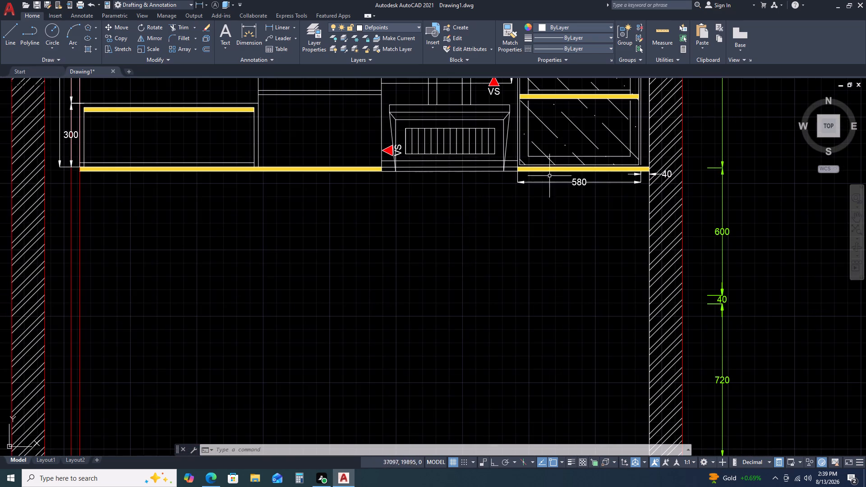
pyautogui.scroll(1, 573, 156)
pyautogui.scroll(-1, 624, 181)
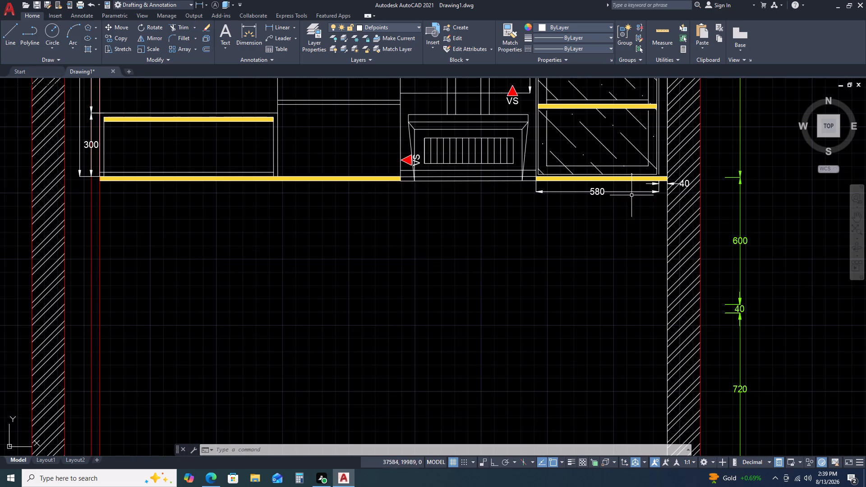
pyautogui.scroll(-2, 587, 202)
# Examine the whole elevation and the dimension chain above the louvered dummy filler.
pyautogui.moveTo(594, 128); pyautogui.dragTo(520, 192, button='middle')
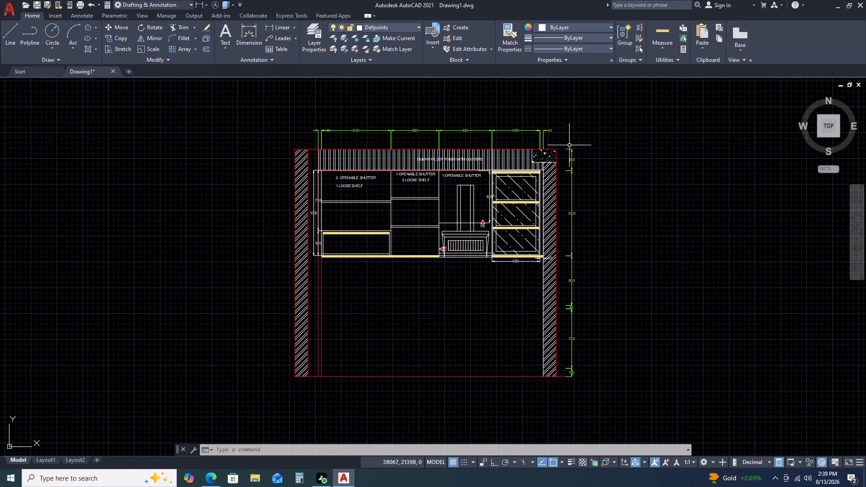
pyautogui.scroll(2, 524, 129)
pyautogui.scroll(-2, 579, 151)
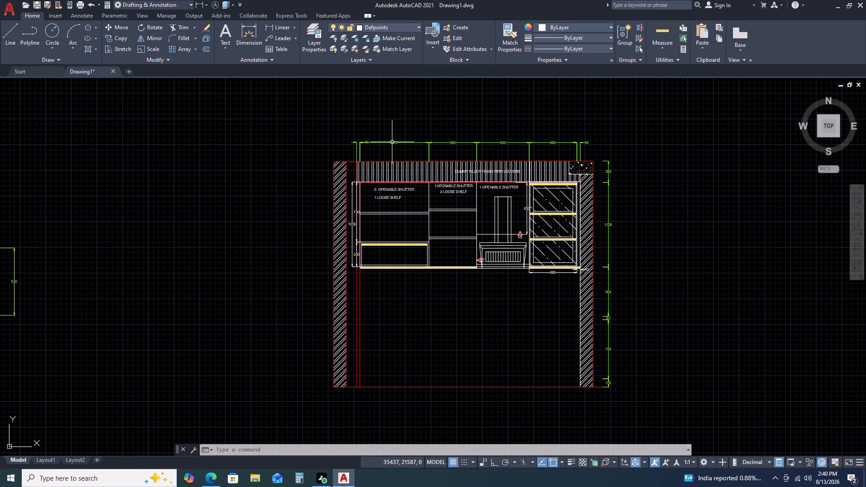
pyautogui.scroll(2, 392, 142)
pyautogui.scroll(-2, 384, 149)
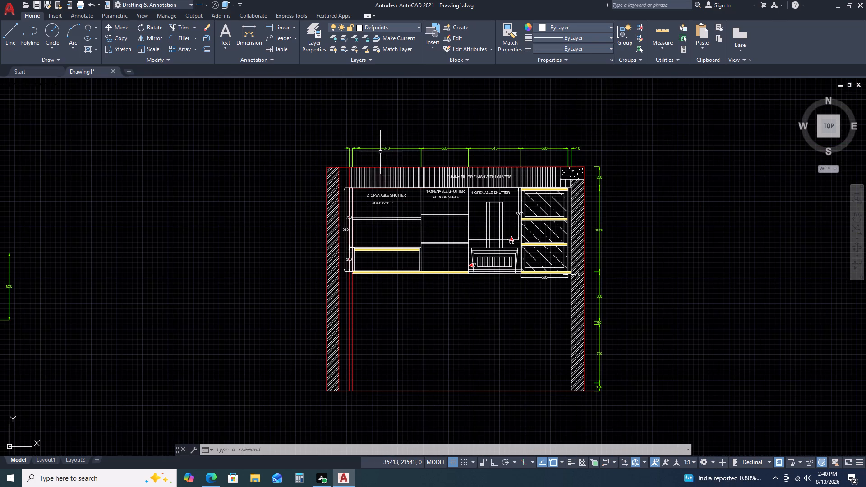
pyautogui.scroll(2, 428, 145)
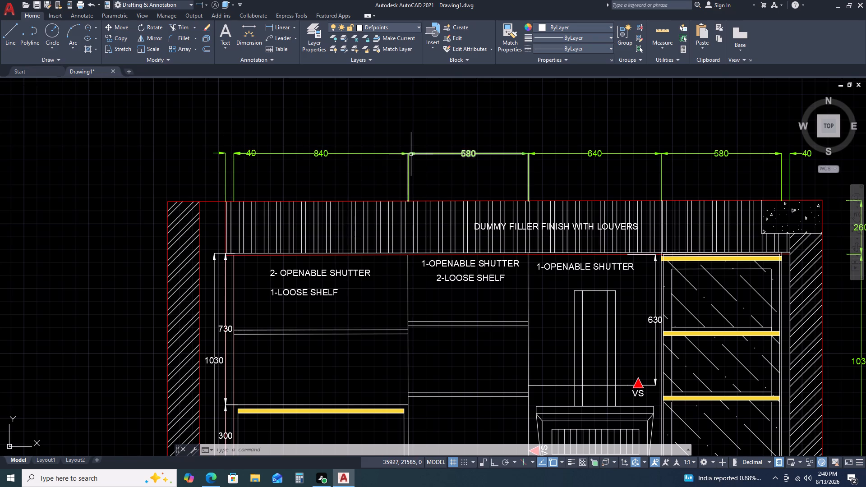
pyautogui.scroll(-2, 246, 187)
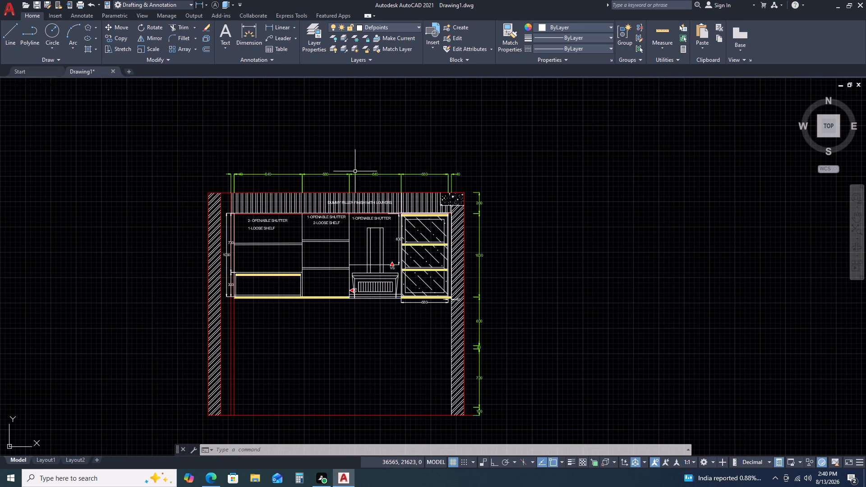
# Stretch the shared extension-line origins of the top 580 and 40 dimensions near the concrete beam onto the red ceiling line.
pyautogui.scroll(2, 355, 171)
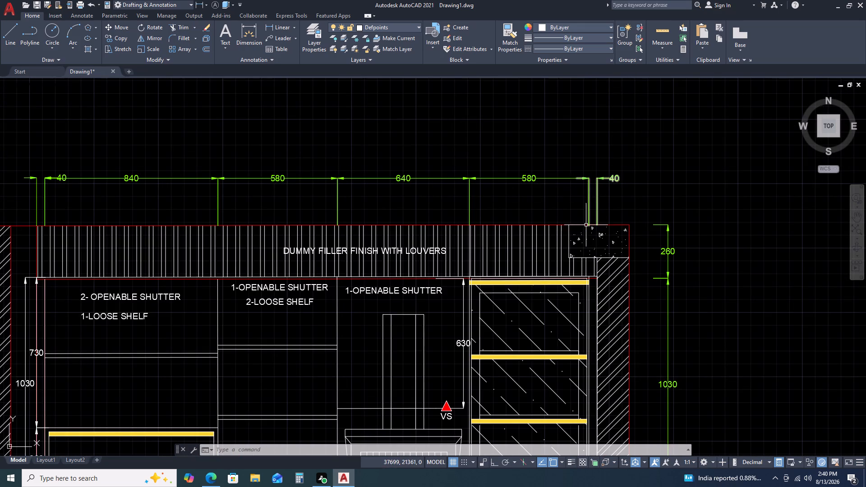
pyautogui.scroll(2, 585, 231)
pyautogui.moveTo(570, 233); pyautogui.dragTo(419, 244, button='middle')
pyautogui.scroll(2, 451, 214)
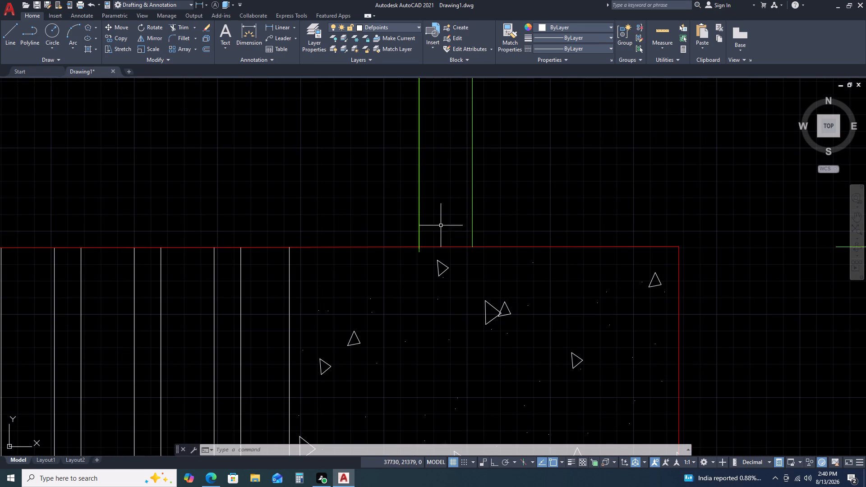
pyautogui.click(441, 226)
pyautogui.click(406, 205)
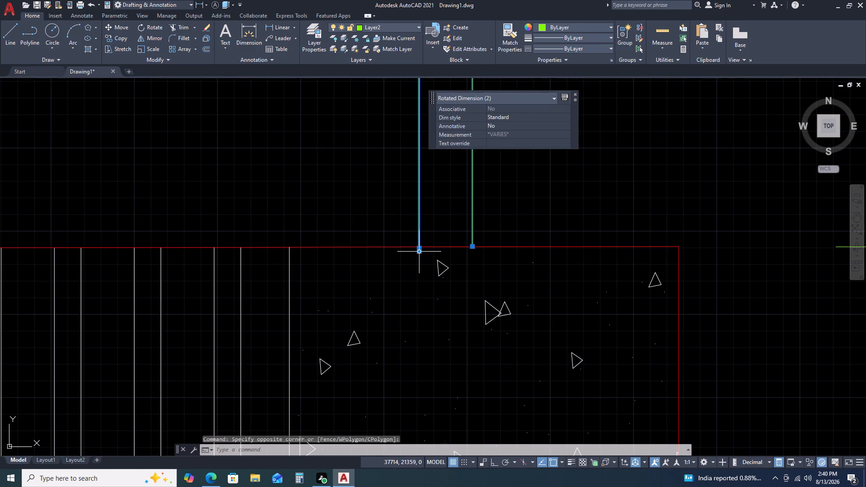
pyautogui.click(420, 253)
pyautogui.click(420, 247)
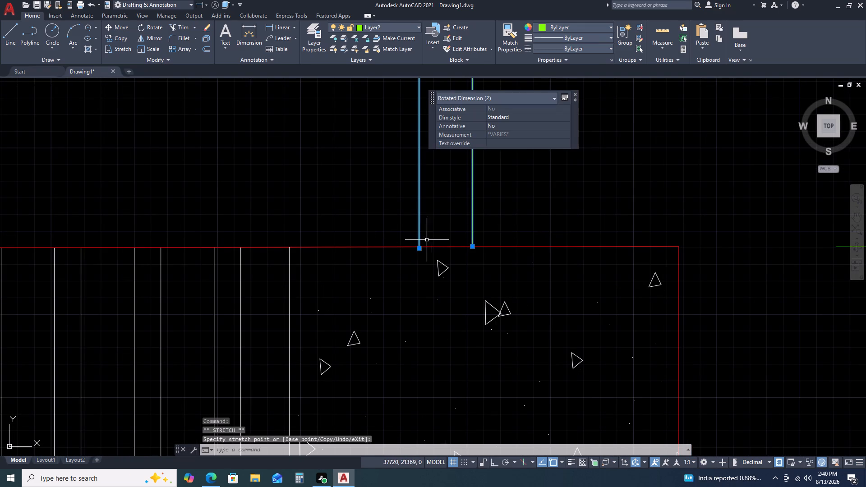
pyautogui.scroll(3, 419, 245)
pyautogui.click(413, 259)
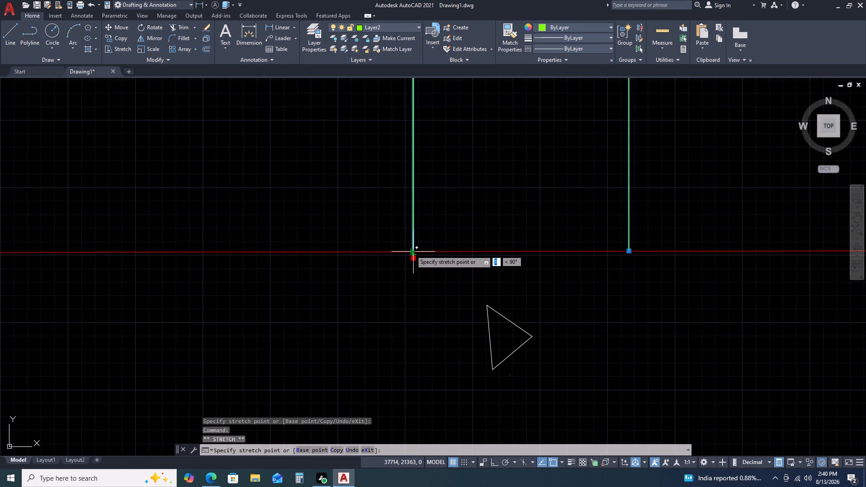
pyautogui.click(411, 250)
pyautogui.scroll(-7, 449, 255)
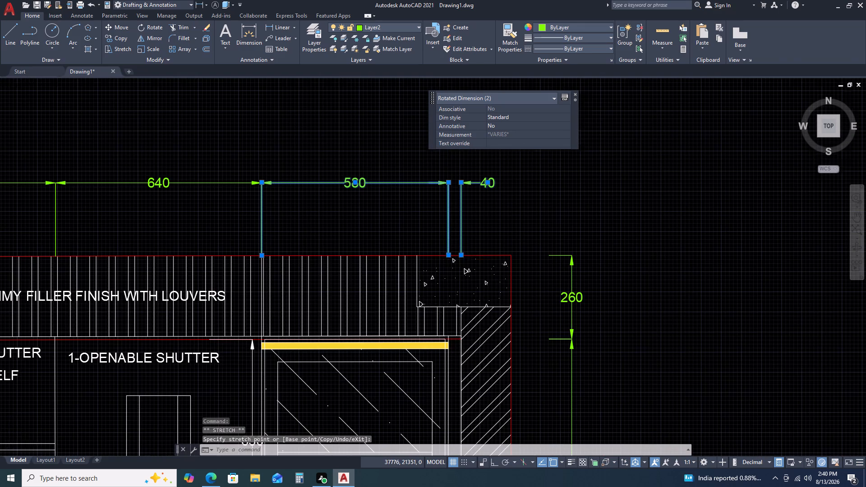
pyautogui.scroll(-1, 468, 259)
pyautogui.moveTo(458, 263); pyautogui.dragTo(493, 225, button='middle')
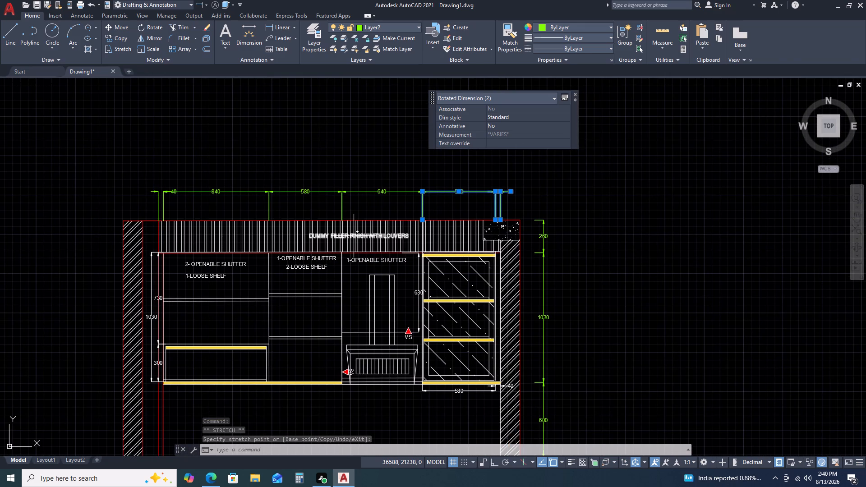
pyautogui.press('Escape')
pyautogui.press('Escape')
pyautogui.press('Escape')
pyautogui.press('Escape')
pyautogui.press('Escape')
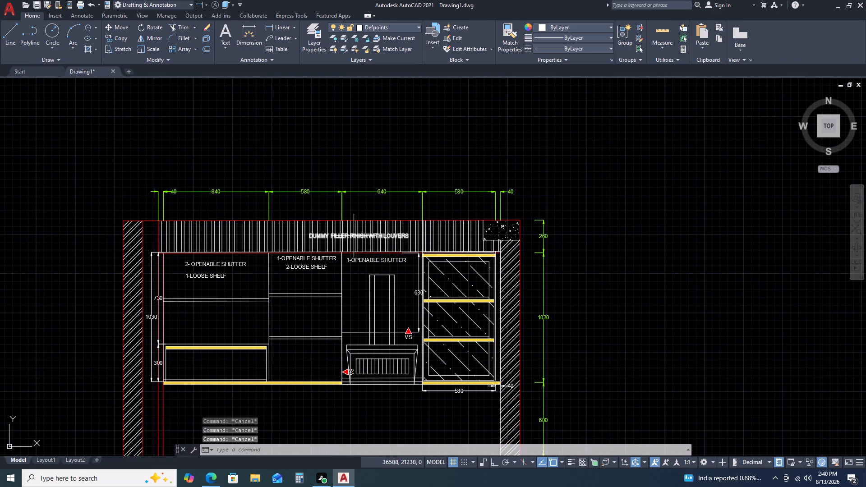
# Examine the wall-cabinet shutter units, the chimney duct and the height dimensions beside the two-shutter cabinet.
pyautogui.moveTo(362, 283); pyautogui.dragTo(365, 271, button='middle')
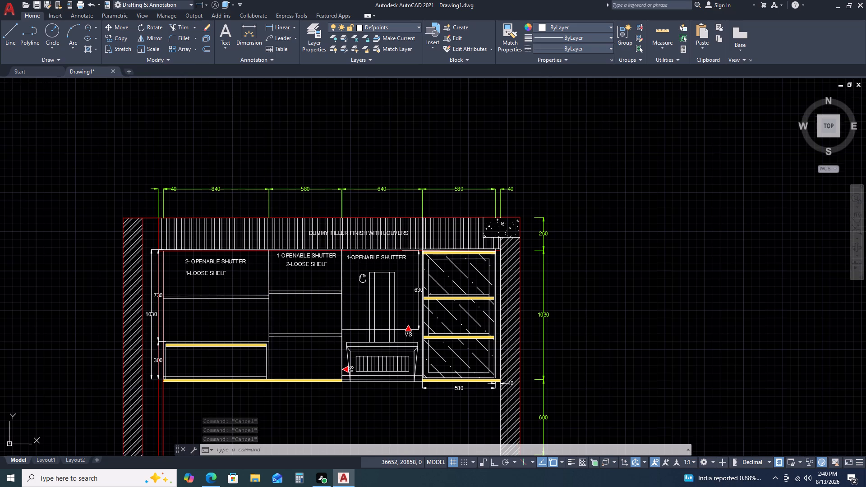
pyautogui.moveTo(365, 271); pyautogui.dragTo(419, 231, button='middle')
pyautogui.scroll(1, 384, 250)
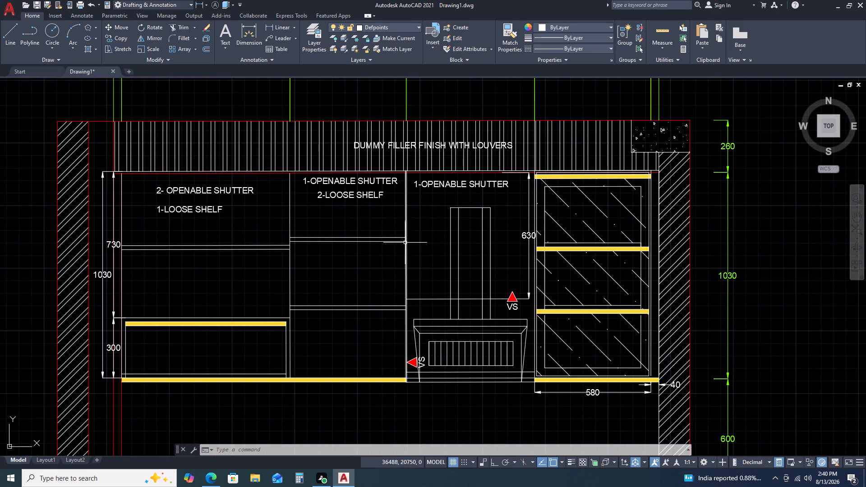
pyautogui.scroll(2, 405, 236)
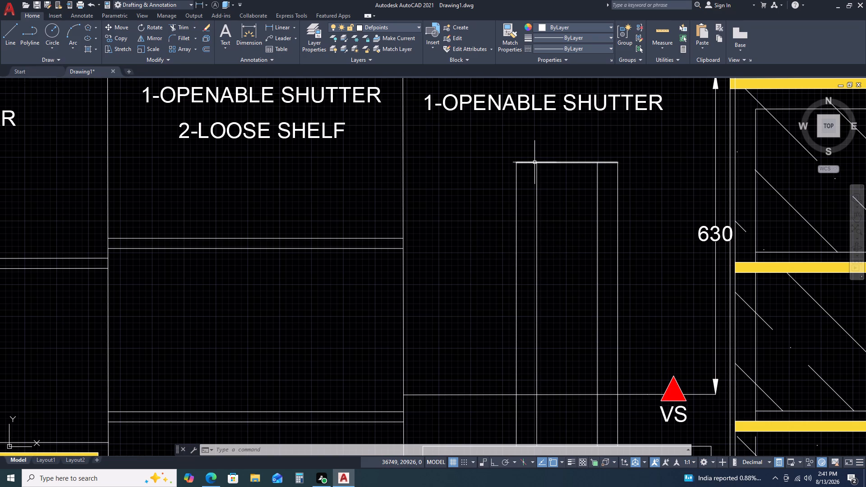
pyautogui.scroll(-3, 352, 178)
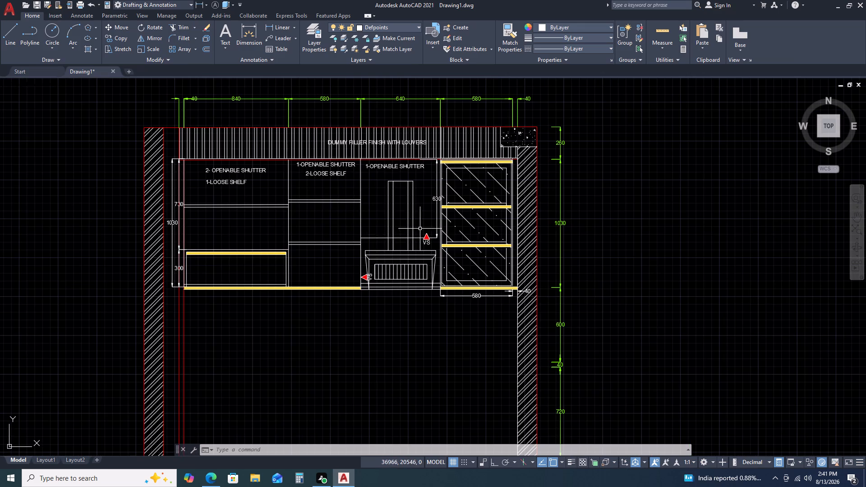
pyautogui.scroll(-3, 420, 228)
pyautogui.scroll(4, 355, 255)
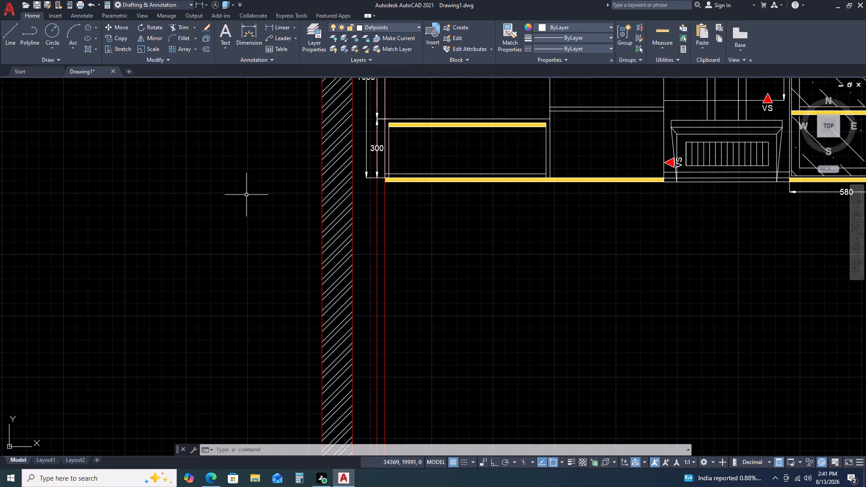
pyautogui.scroll(-2, 345, 213)
pyautogui.scroll(3, 363, 174)
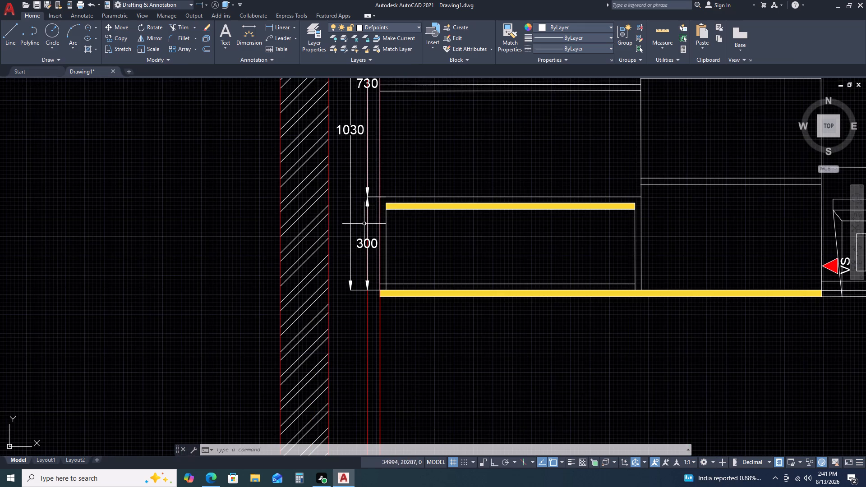
pyautogui.scroll(-2, 380, 219)
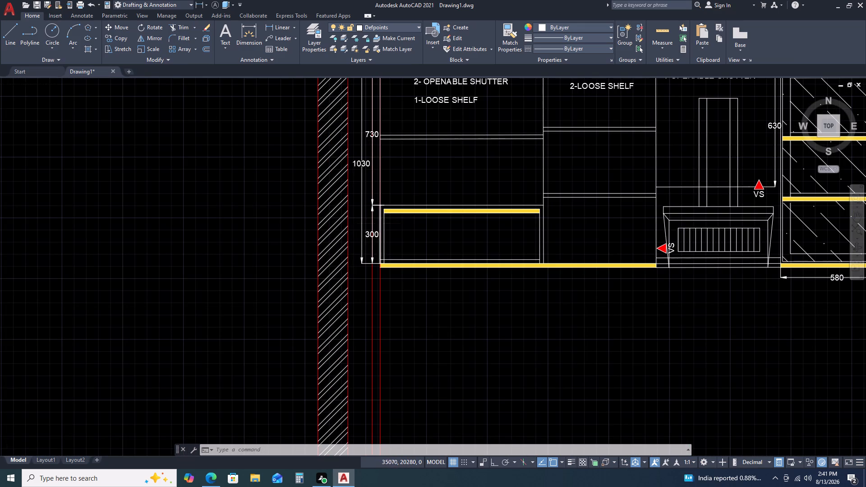
# Examine the cabinet bottom strip beside the chimney, the empty area below and the hatched wall near the two-shutter cabinet.
pyautogui.moveTo(447, 233); pyautogui.dragTo(384, 165, button='middle')
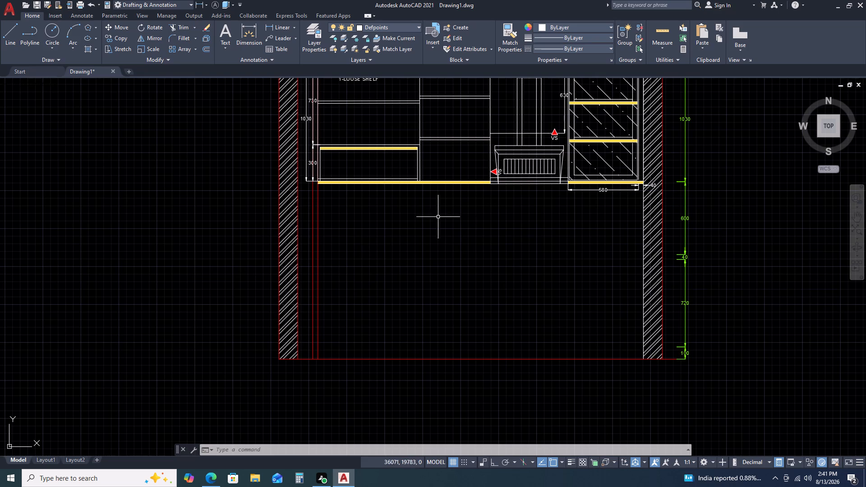
pyautogui.scroll(2, 498, 164)
pyautogui.scroll(3, 480, 220)
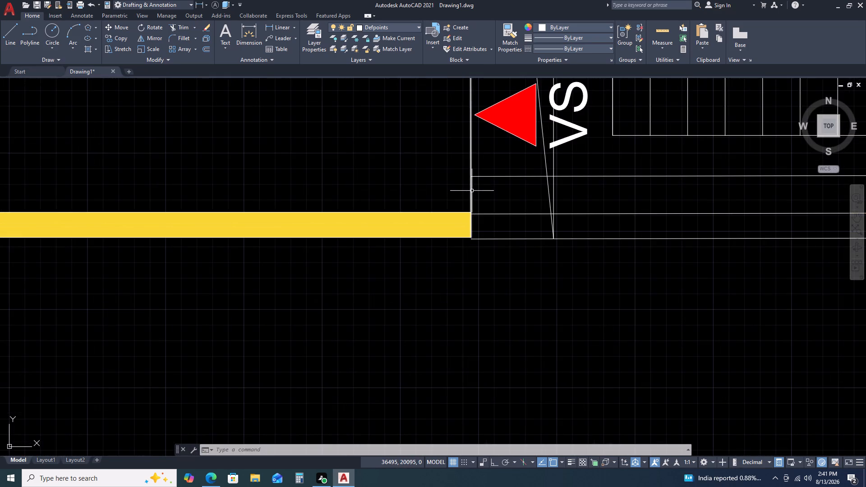
pyautogui.scroll(2, 472, 188)
pyautogui.scroll(-4, 370, 183)
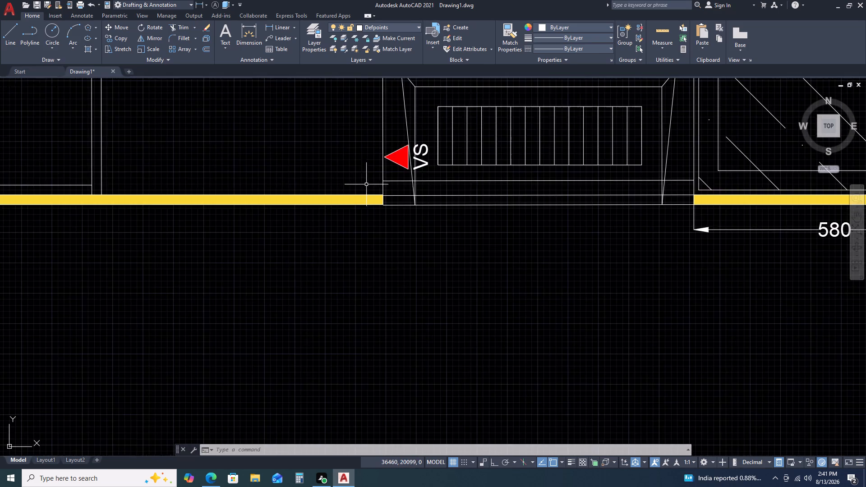
pyautogui.scroll(-5, 375, 191)
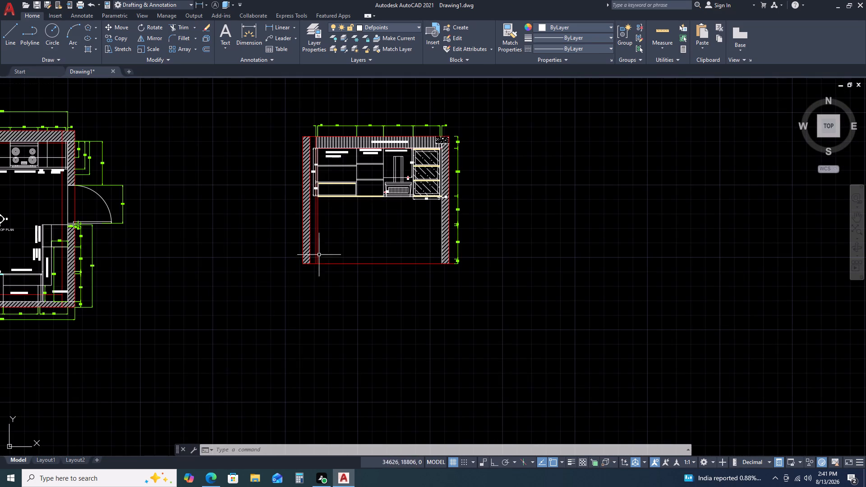
pyautogui.scroll(2, 287, 198)
pyautogui.scroll(1, 309, 249)
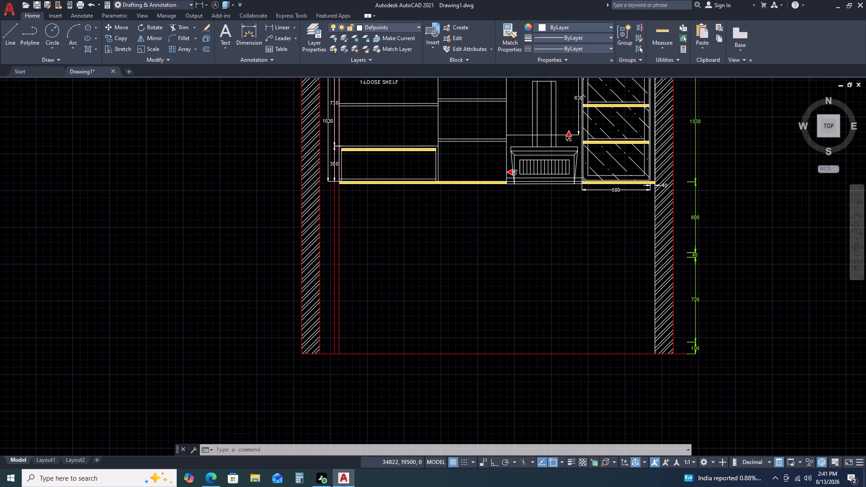
pyautogui.scroll(1, 309, 249)
pyautogui.scroll(2, 334, 216)
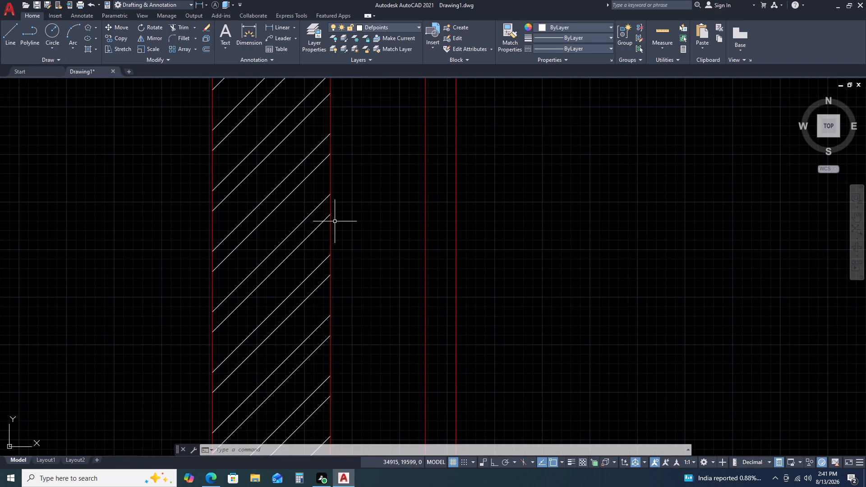
pyautogui.scroll(-7, 325, 230)
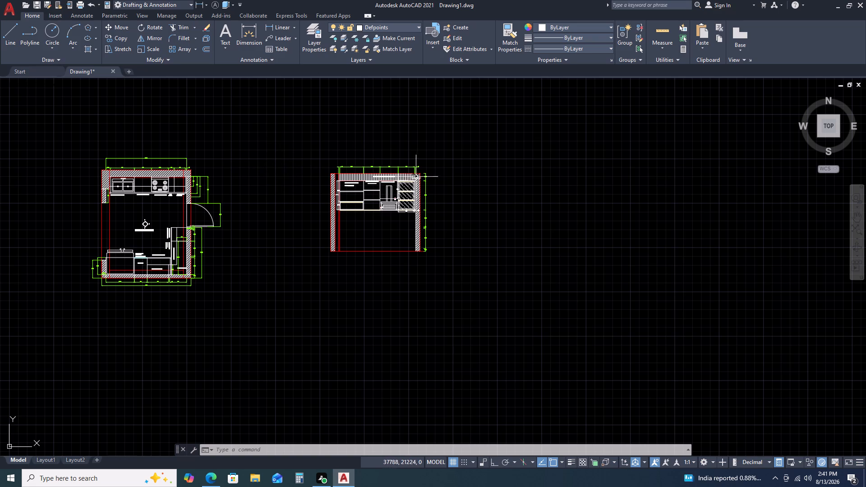
# Examine the concrete beam corner above the glass-shutter unit and the green vertical dimension chain beside the adjacent wall.
pyautogui.scroll(6, 413, 173)
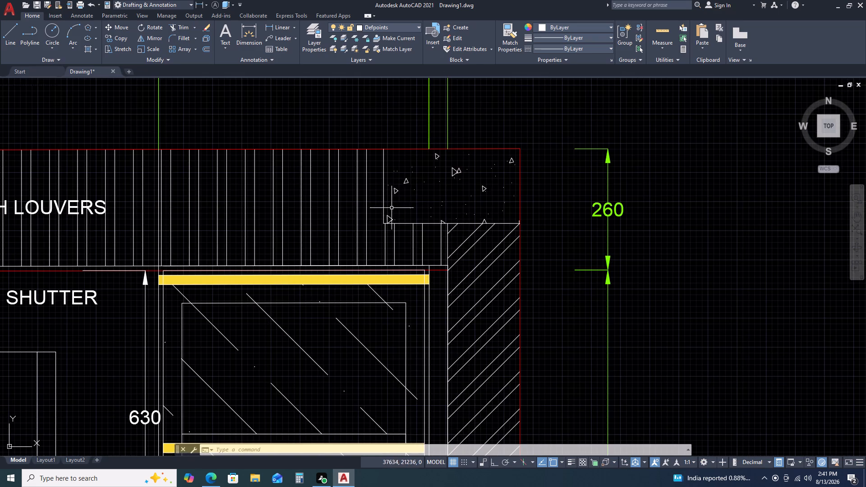
pyautogui.scroll(-2, 443, 218)
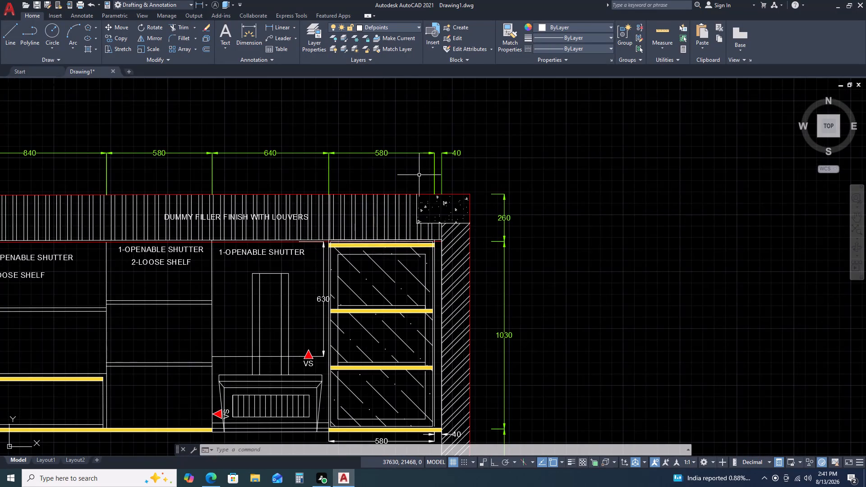
pyautogui.scroll(-2, 417, 177)
pyautogui.scroll(-1, 389, 221)
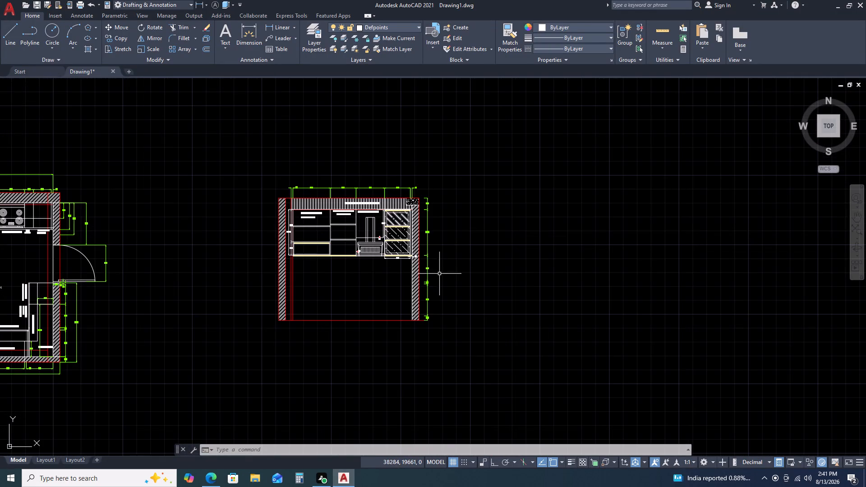
pyautogui.scroll(6, 434, 253)
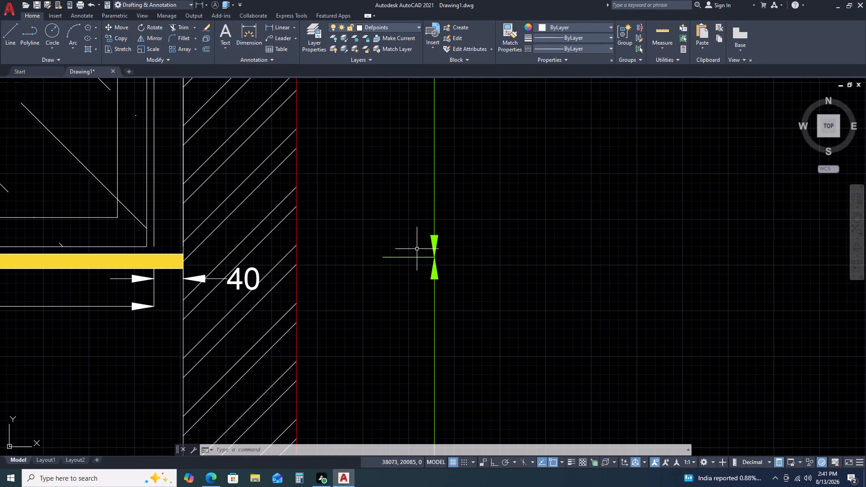
pyautogui.scroll(-2, 377, 253)
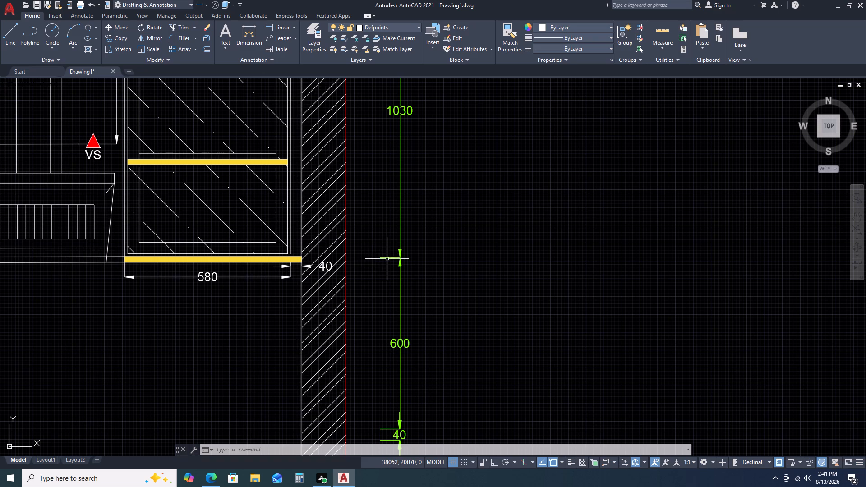
# Examine the cabinet bottom strips, the chimney area and the lower wall corner beside the 100 dimension.
pyautogui.scroll(-2, 401, 269)
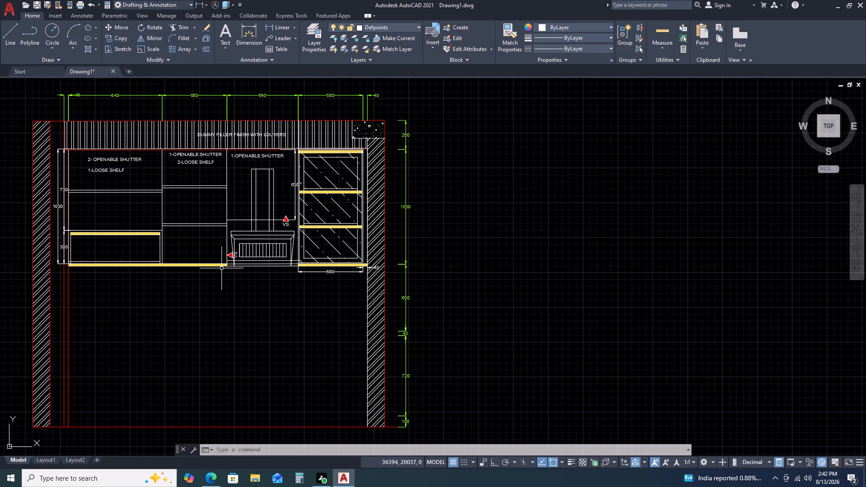
pyautogui.scroll(2, 222, 268)
pyautogui.scroll(-1, 304, 255)
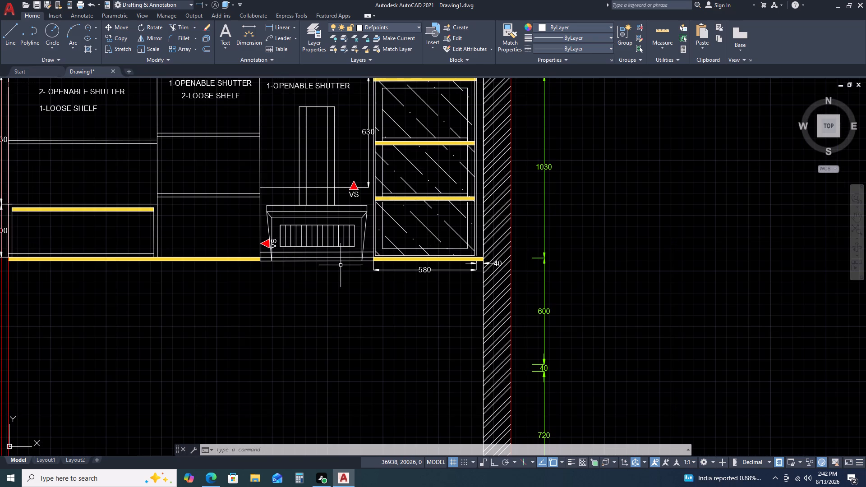
pyautogui.scroll(2, 350, 258)
pyautogui.scroll(-1, 314, 265)
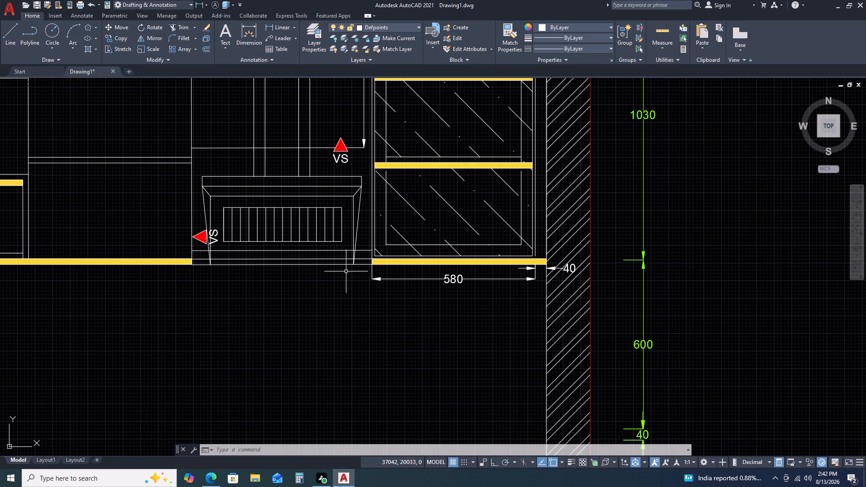
pyautogui.scroll(-2, 336, 184)
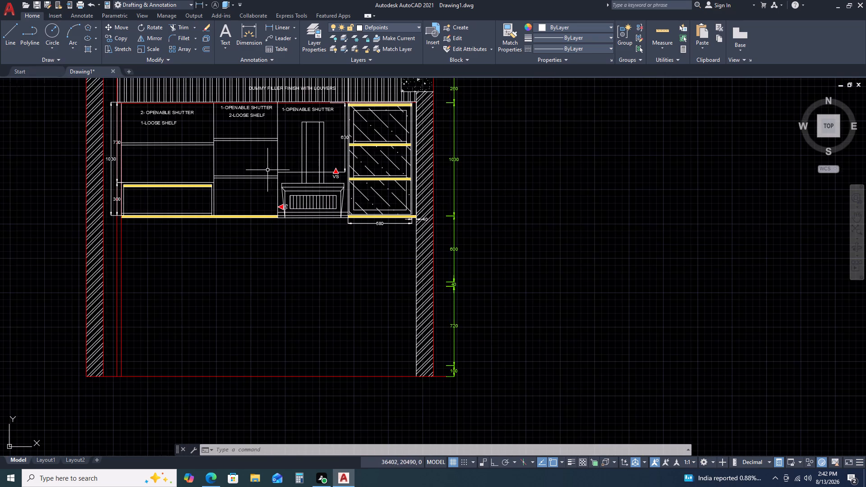
pyautogui.scroll(-1, 264, 178)
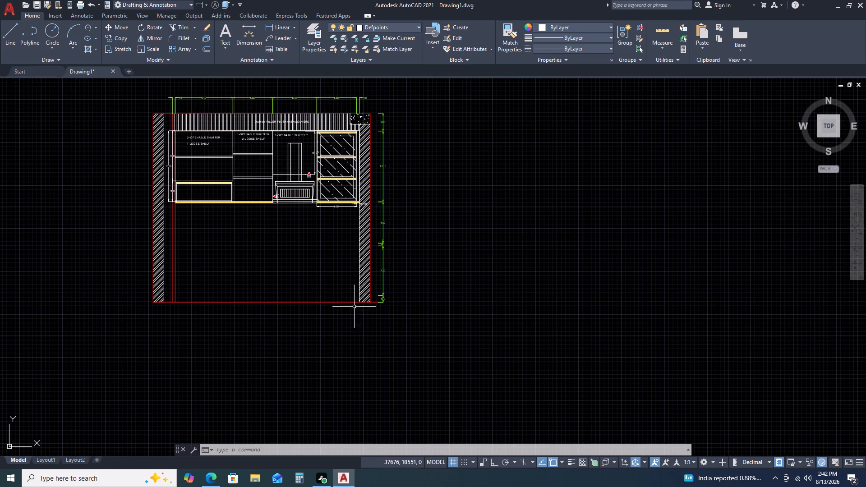
pyautogui.scroll(3, 370, 312)
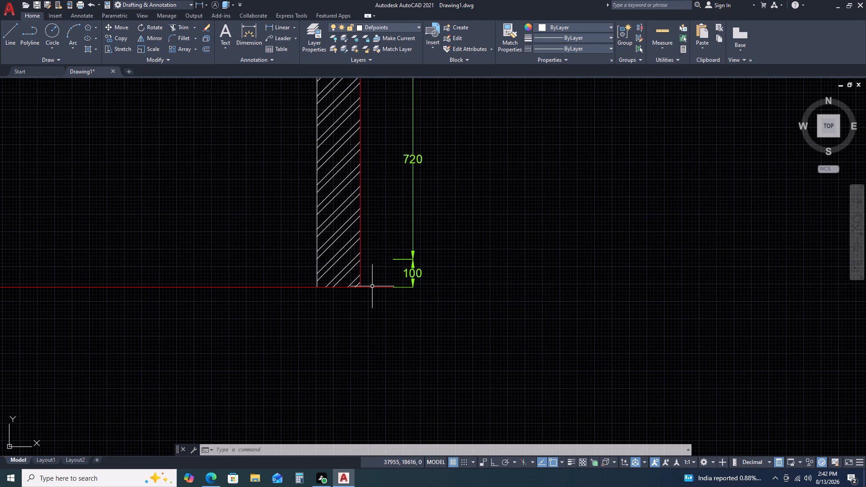
pyautogui.scroll(2, 372, 286)
pyautogui.scroll(-5, 372, 286)
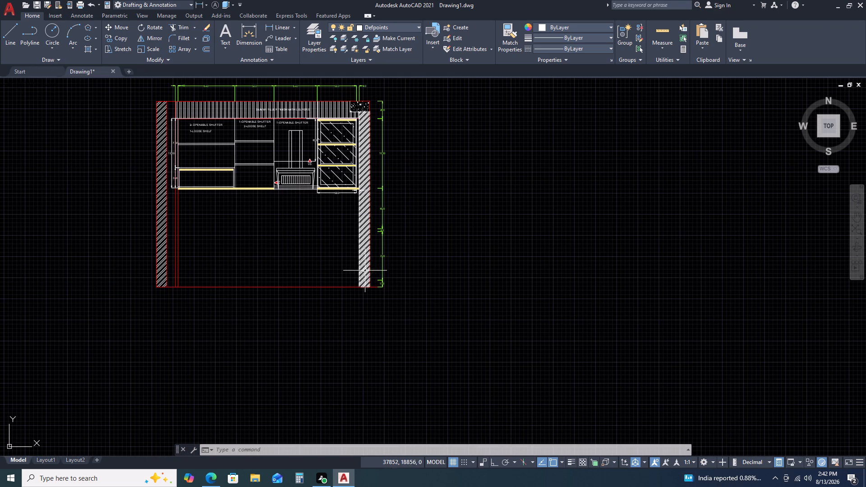
# Trim the red floor line's overhang past the hatched wall, next to the green 100 dimension.
pyautogui.scroll(2, 375, 287)
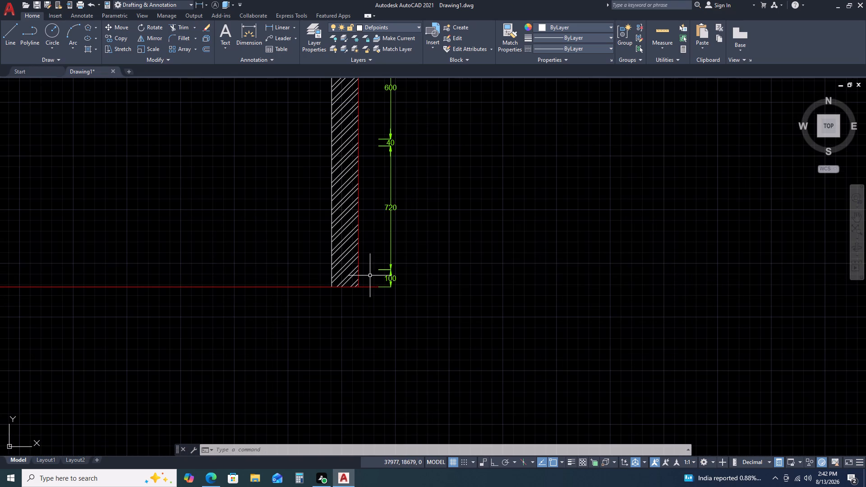
pyautogui.write('TR')
pyautogui.press('space')
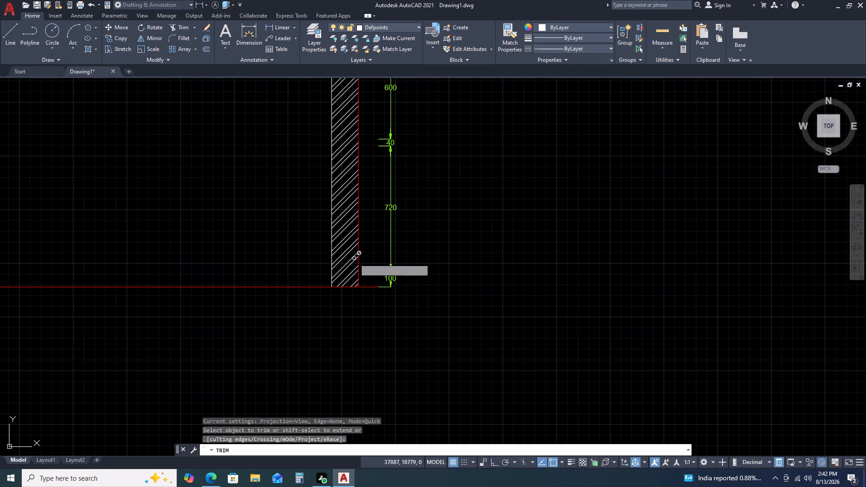
pyautogui.click(376, 287)
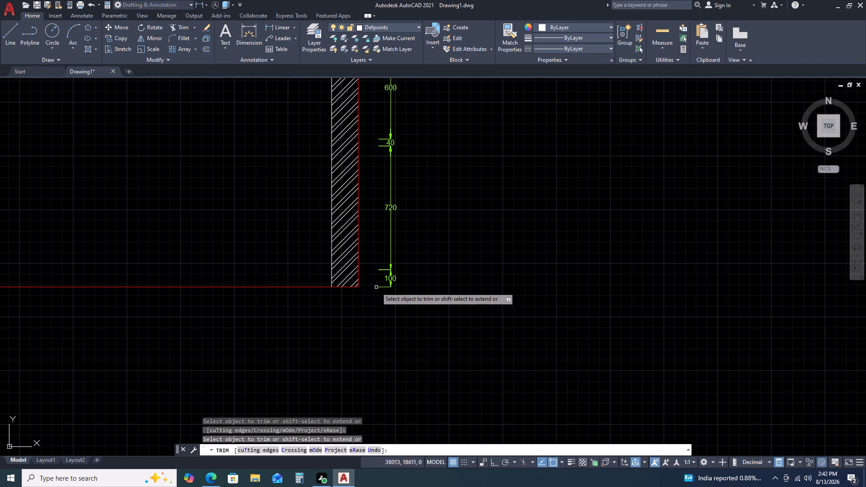
pyautogui.press('Escape')
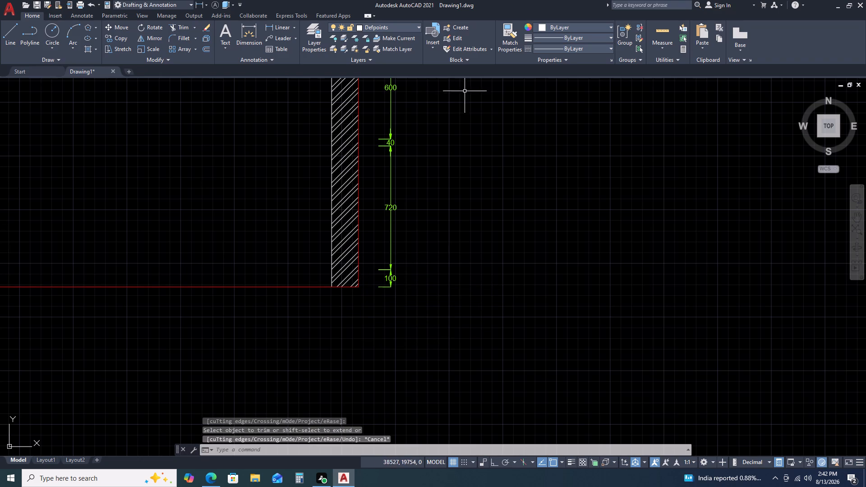
# Examine the glass-shutter unit's lower part, its 580 and 40 dimensions, and the adjoining chimney hood.
pyautogui.scroll(-3, 446, 185)
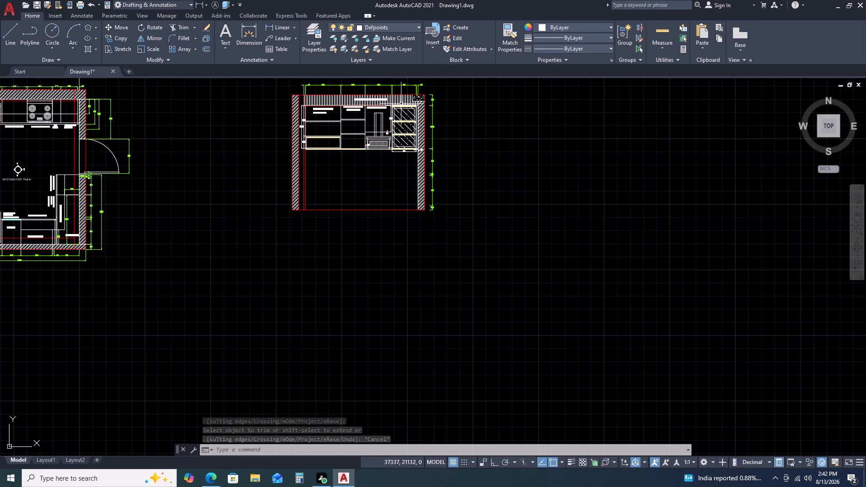
pyautogui.scroll(2, 401, 101)
pyautogui.scroll(3, 464, 170)
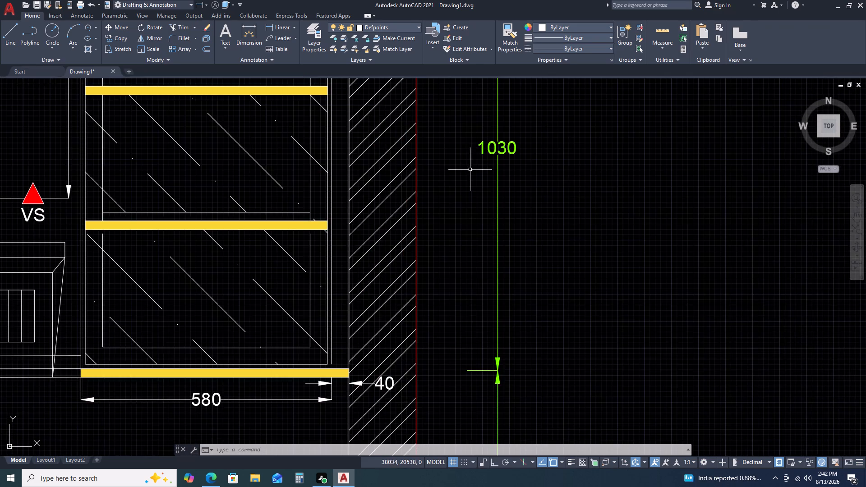
pyautogui.scroll(-2, 470, 170)
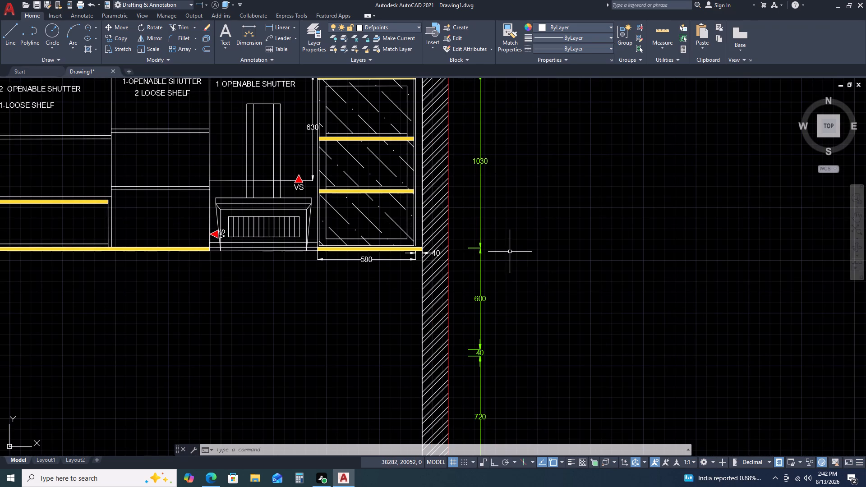
pyautogui.scroll(1, 477, 252)
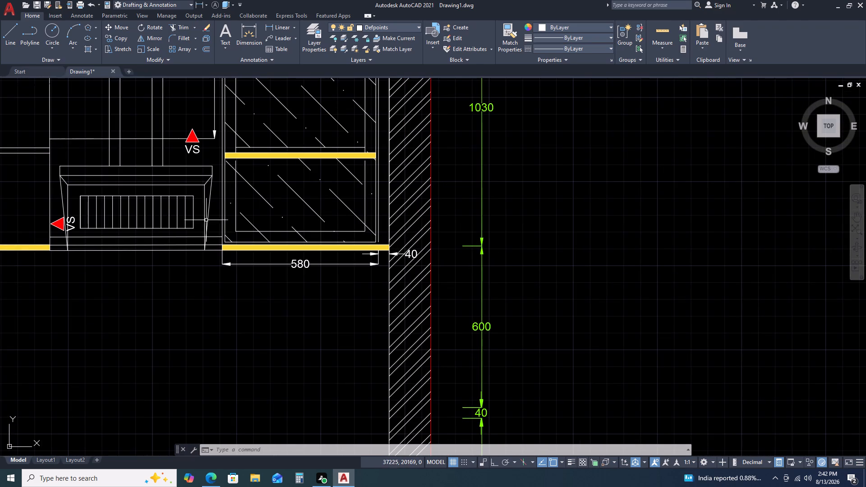
pyautogui.scroll(-1, 219, 184)
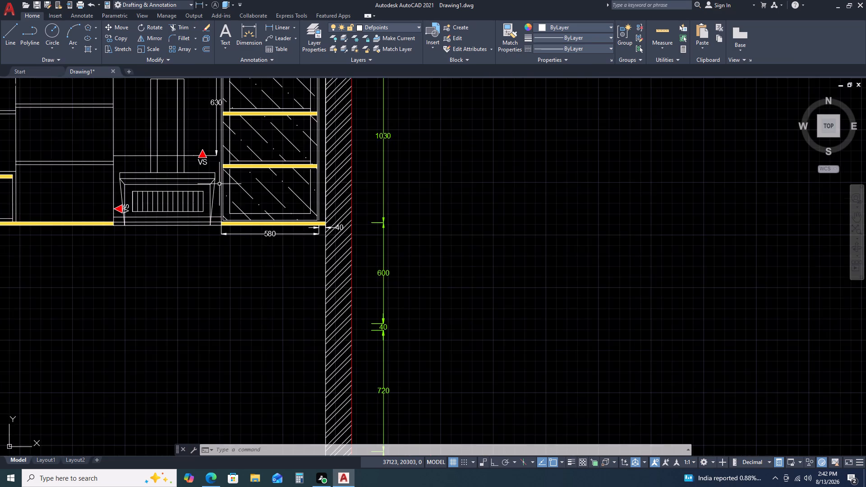
pyautogui.scroll(-1, 219, 184)
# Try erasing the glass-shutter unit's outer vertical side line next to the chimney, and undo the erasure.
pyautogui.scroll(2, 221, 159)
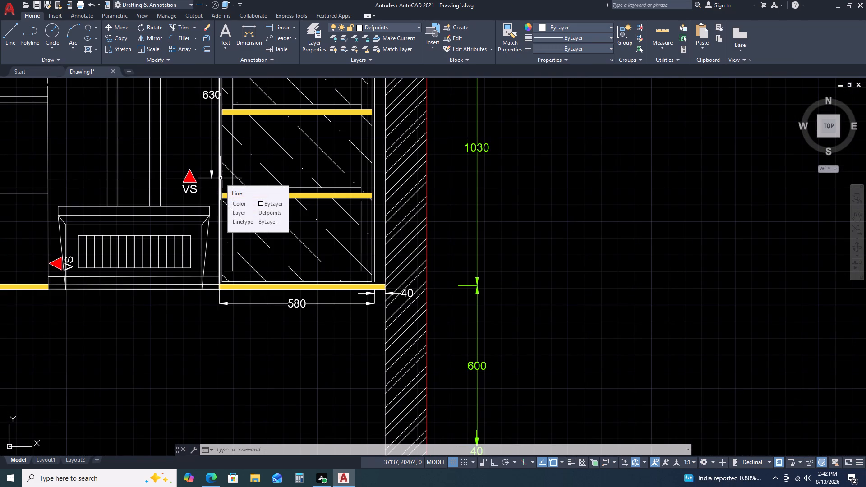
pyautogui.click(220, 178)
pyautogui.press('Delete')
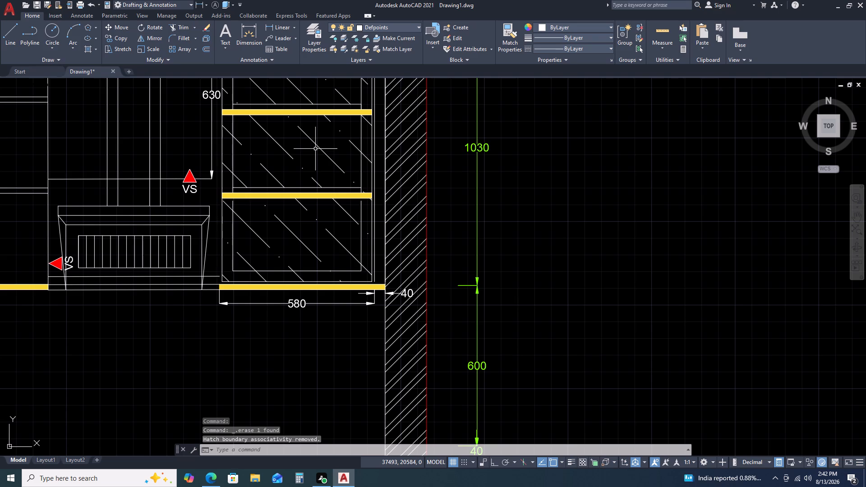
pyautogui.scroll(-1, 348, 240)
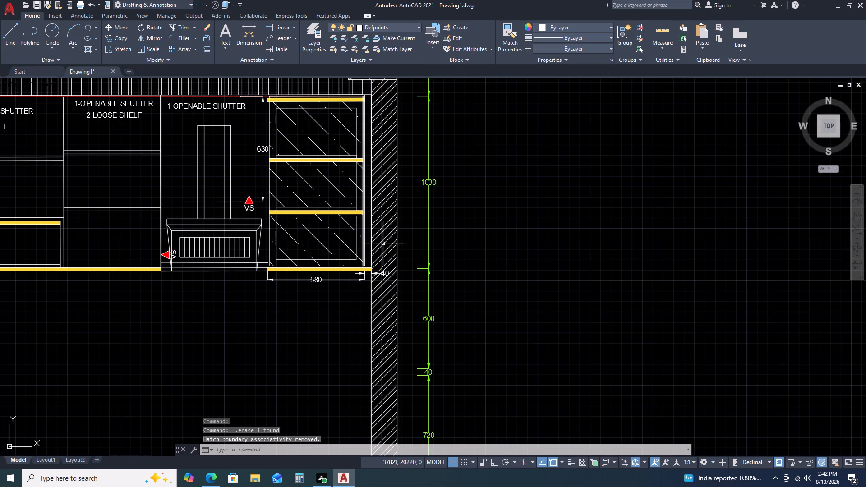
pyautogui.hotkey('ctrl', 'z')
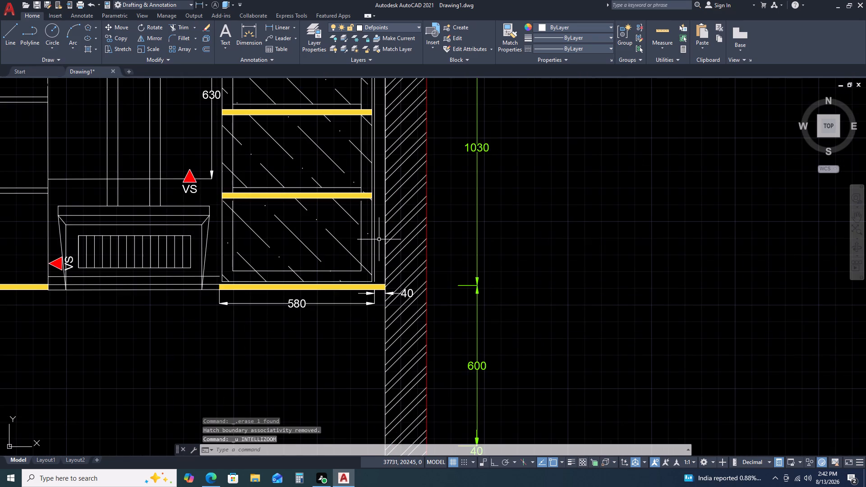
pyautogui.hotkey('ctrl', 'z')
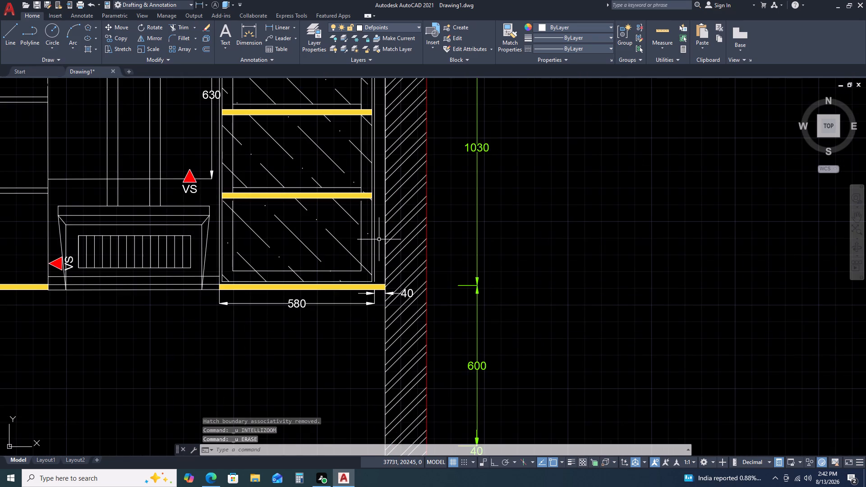
# Extend the glass-shutter unit's vertical side line nearest the hatched wall down to the yellow bottom strip.
pyautogui.write('EX')
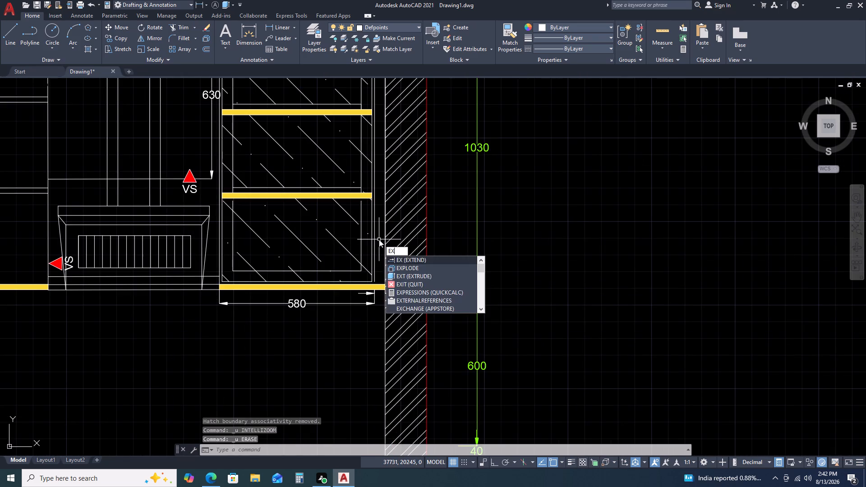
pyautogui.press('space')
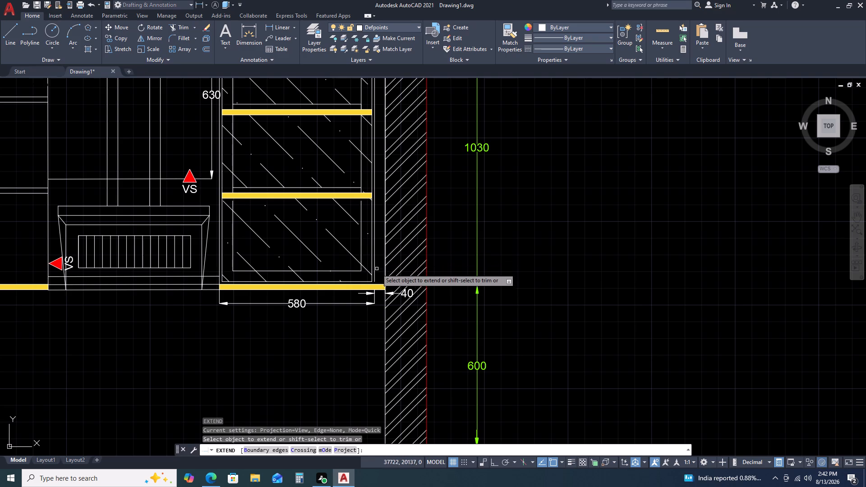
pyautogui.click(375, 276)
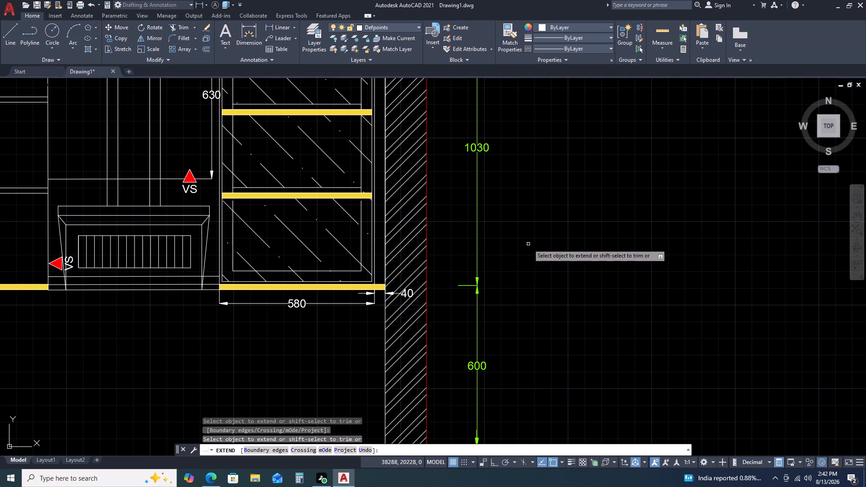
pyautogui.scroll(-2, 525, 246)
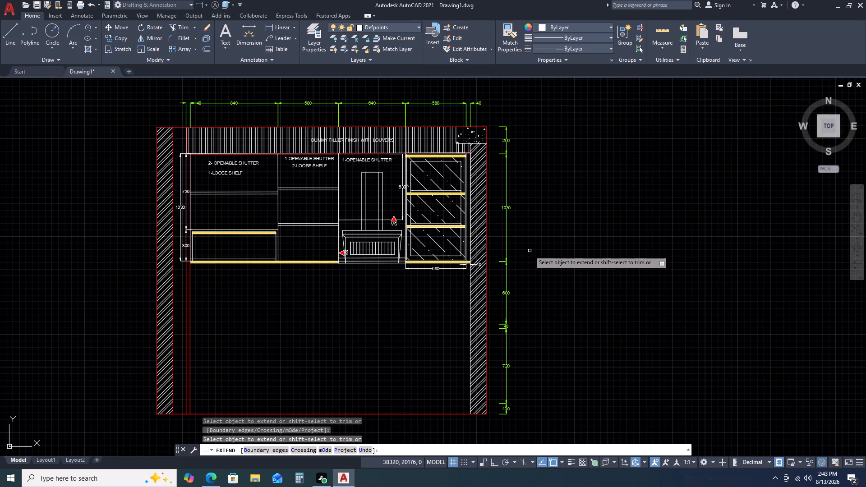
pyautogui.press('Escape')
pyautogui.press('Escape')
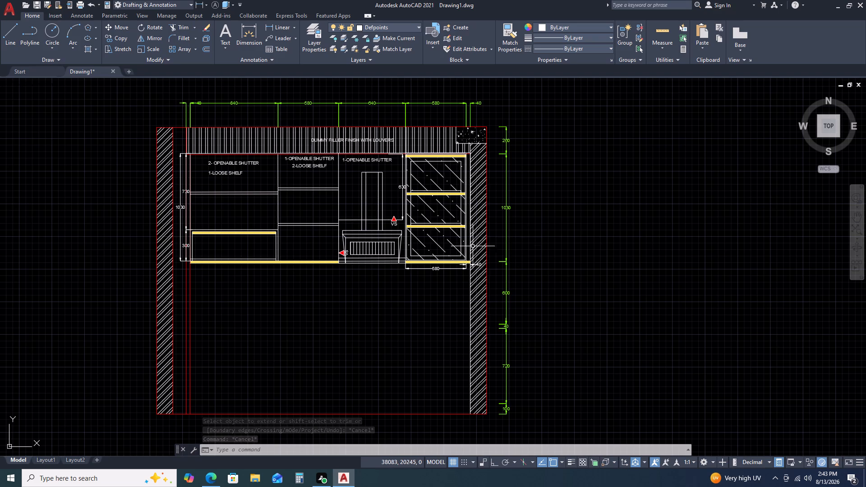
# Shift the 300 height dimension beside the two-shutter cabinet toward the hatched wall, just outside the 1030 dimension line.
pyautogui.scroll(-2, 570, 187)
pyautogui.scroll(3, 411, 202)
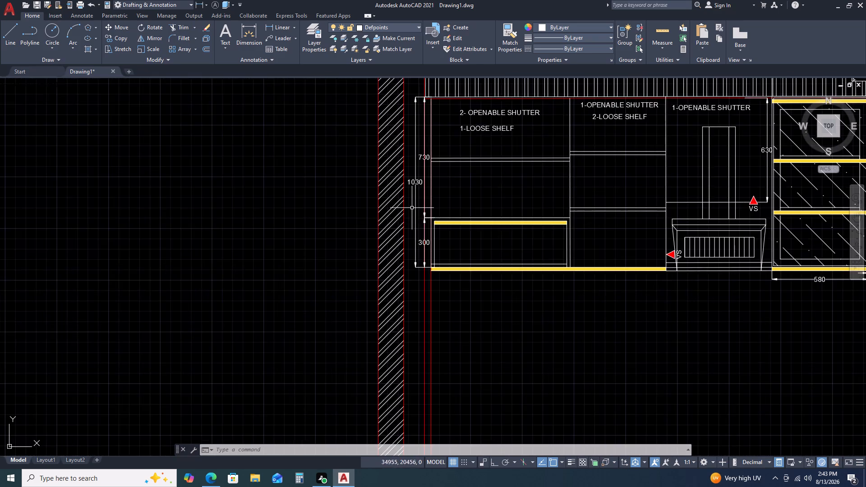
pyautogui.scroll(-2, 516, 236)
pyautogui.scroll(3, 482, 248)
pyautogui.scroll(1, 462, 209)
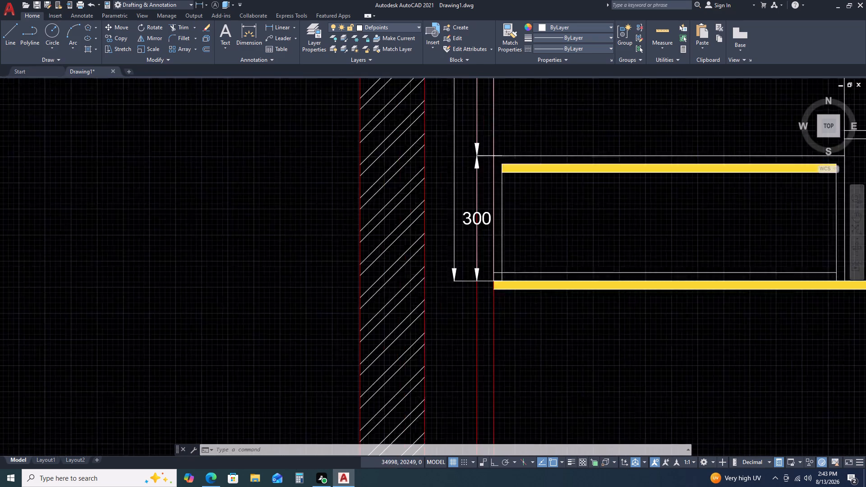
pyautogui.scroll(1, 462, 209)
pyautogui.click(471, 222)
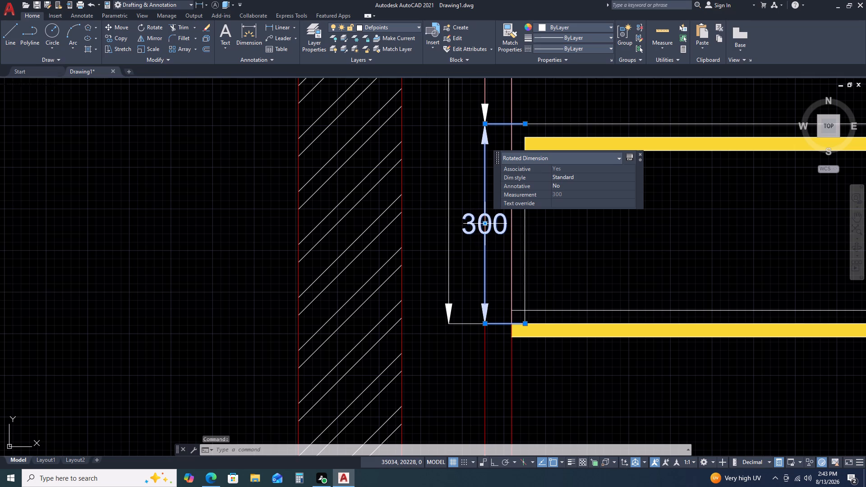
pyautogui.click(486, 224)
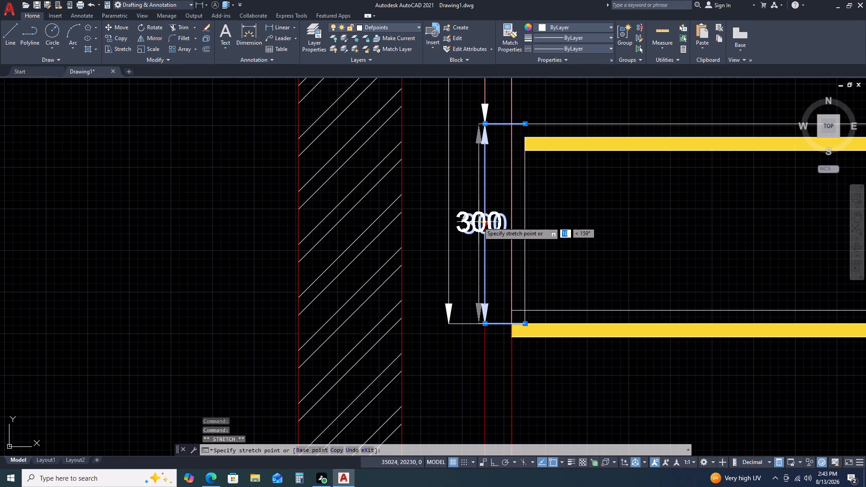
pyautogui.click(436, 222)
pyautogui.scroll(-2, 516, 209)
pyautogui.moveTo(585, 229); pyautogui.dragTo(488, 265, button='middle')
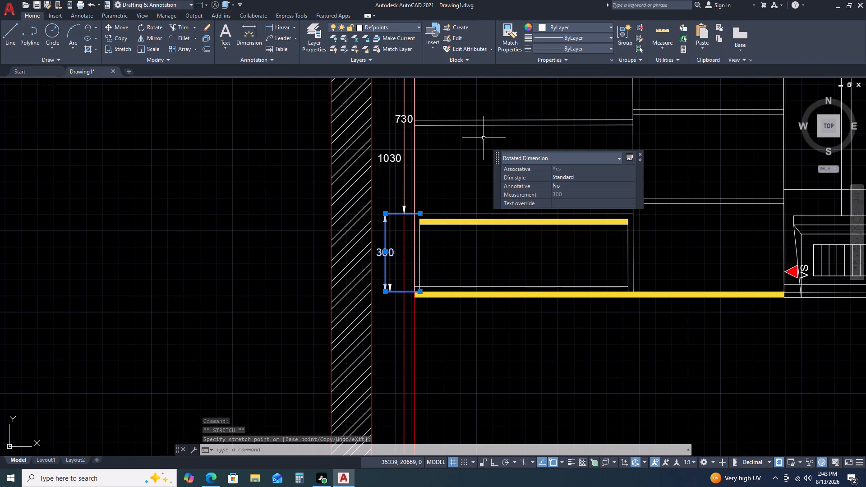
pyautogui.press('Escape')
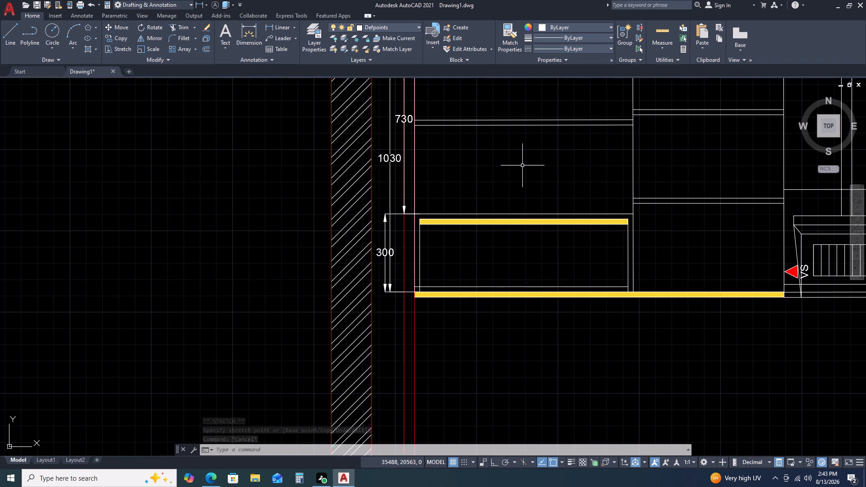
# Examine the spacing of the 730, 1030 and 300 height dimensions beside the two-shutter cabinet.
pyautogui.scroll(-2, 522, 165)
pyautogui.scroll(2, 461, 135)
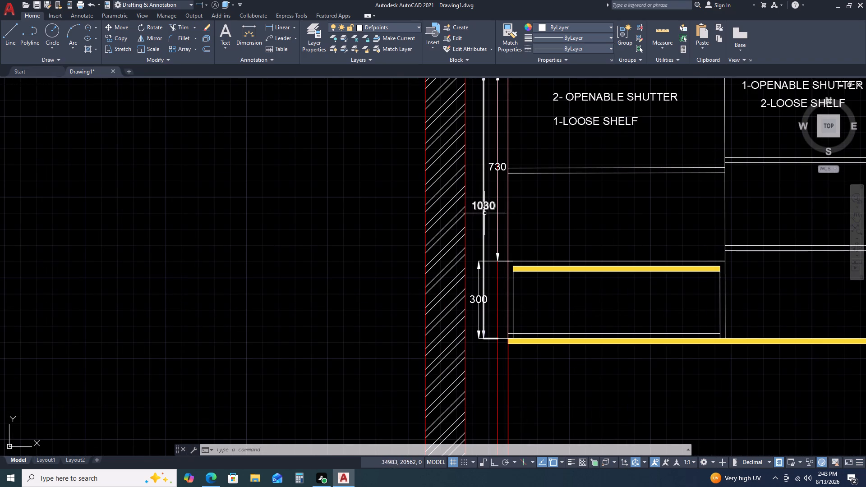
pyautogui.scroll(-1, 503, 177)
pyautogui.scroll(3, 501, 173)
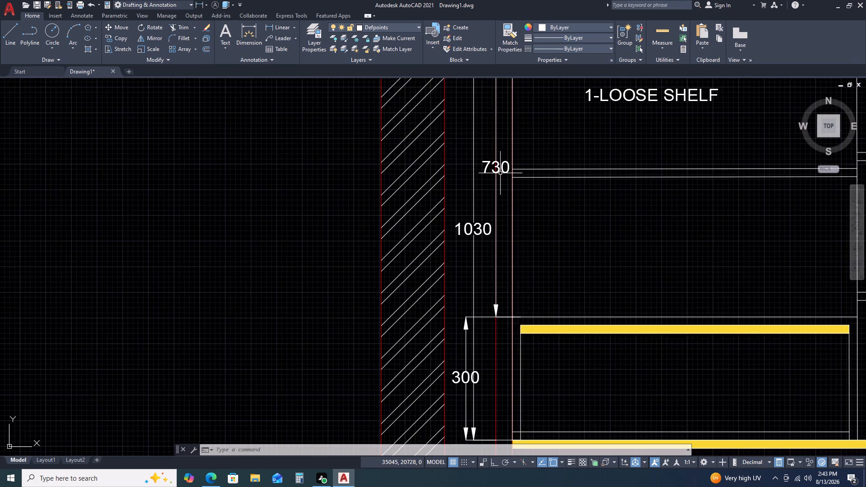
pyautogui.scroll(-2, 501, 161)
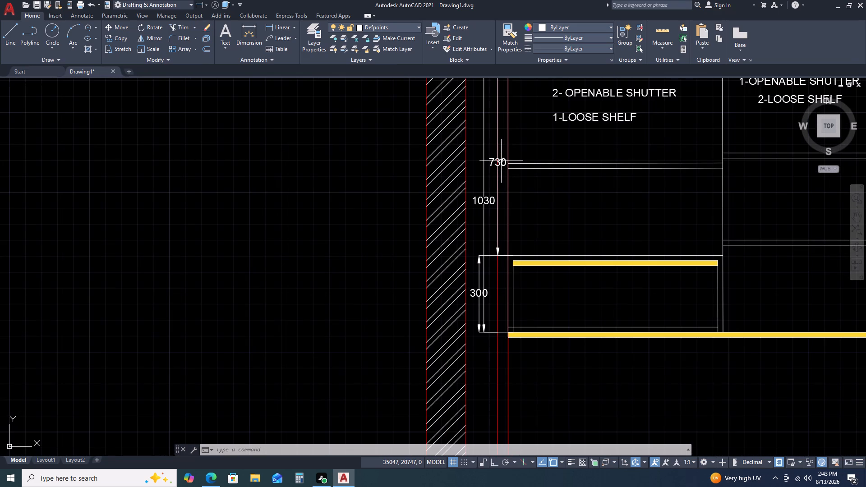
# Examine the upper cabinets, louvered filler and glass-shutter unit's top edge against the width dimensions above the elevation.
pyautogui.scroll(-1, 501, 161)
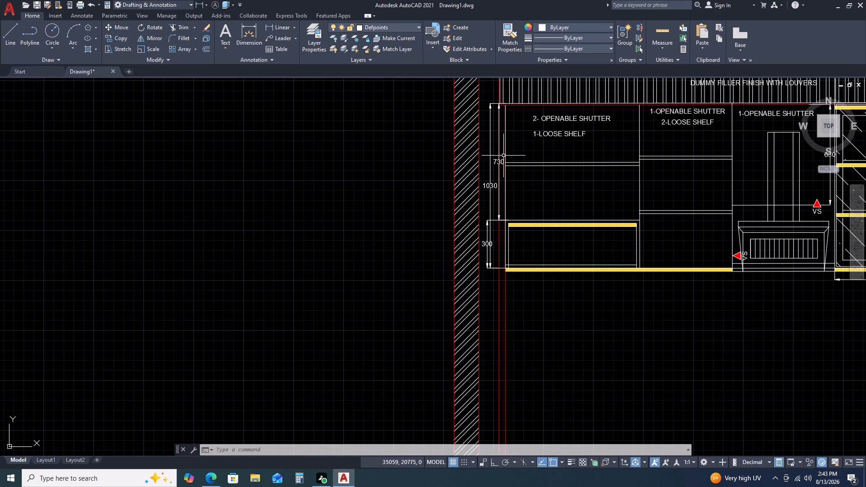
pyautogui.scroll(-1, 557, 139)
pyautogui.scroll(2, 553, 118)
pyautogui.scroll(-2, 615, 121)
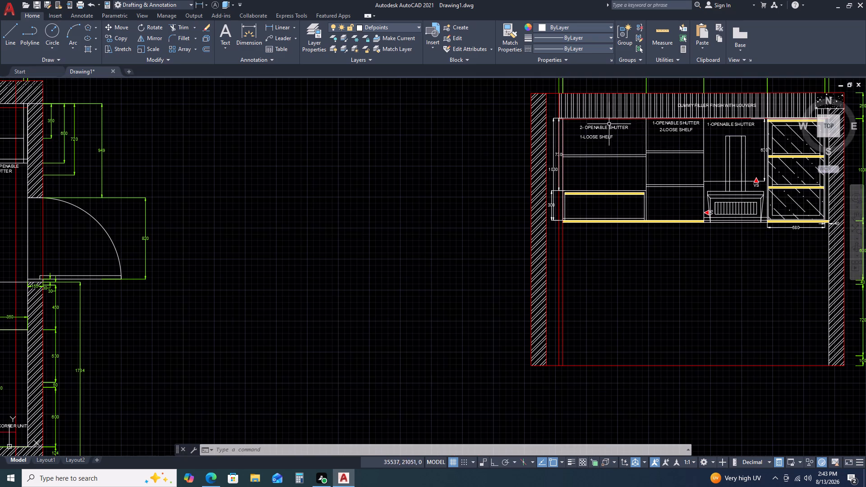
pyautogui.moveTo(663, 111); pyautogui.dragTo(493, 157, button='middle')
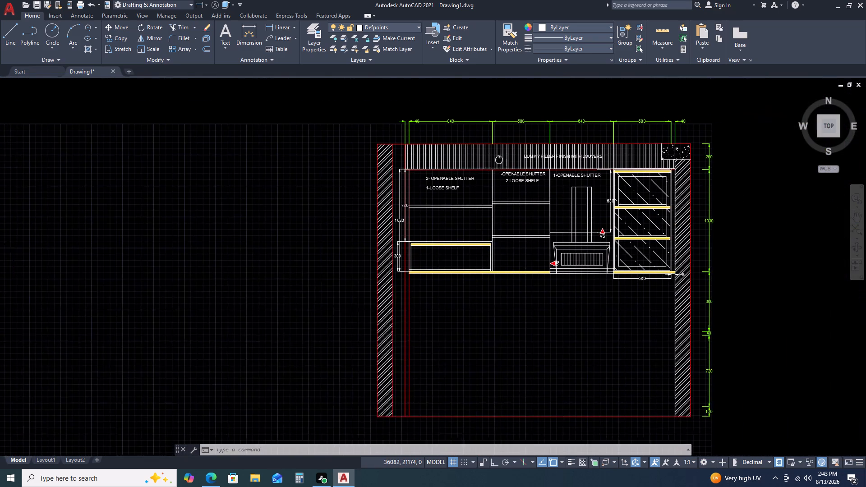
pyautogui.scroll(-2, 678, 105)
pyautogui.moveTo(714, 127); pyautogui.dragTo(652, 144, button='middle')
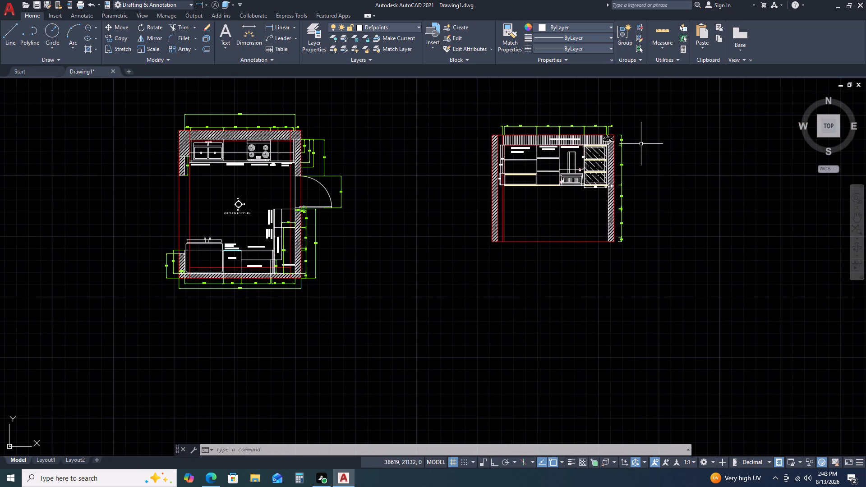
pyautogui.scroll(2, 641, 144)
pyautogui.scroll(3, 529, 109)
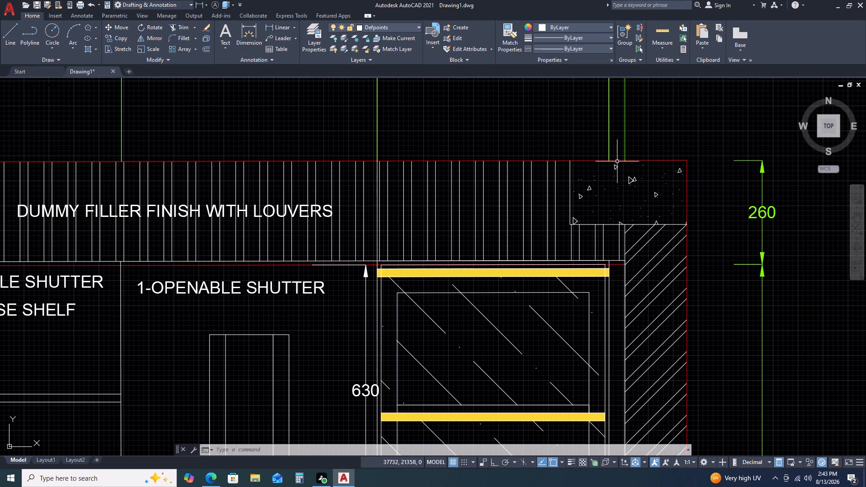
pyautogui.scroll(6, 619, 160)
pyautogui.scroll(-3, 650, 161)
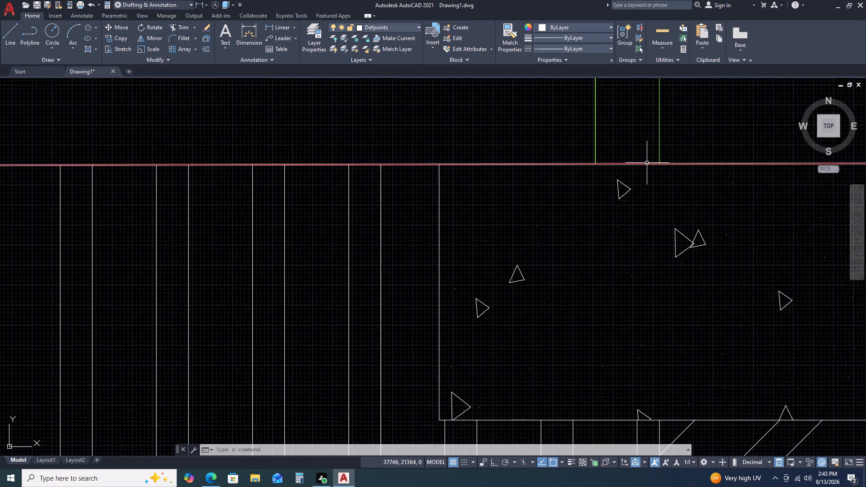
pyautogui.scroll(-5, 647, 163)
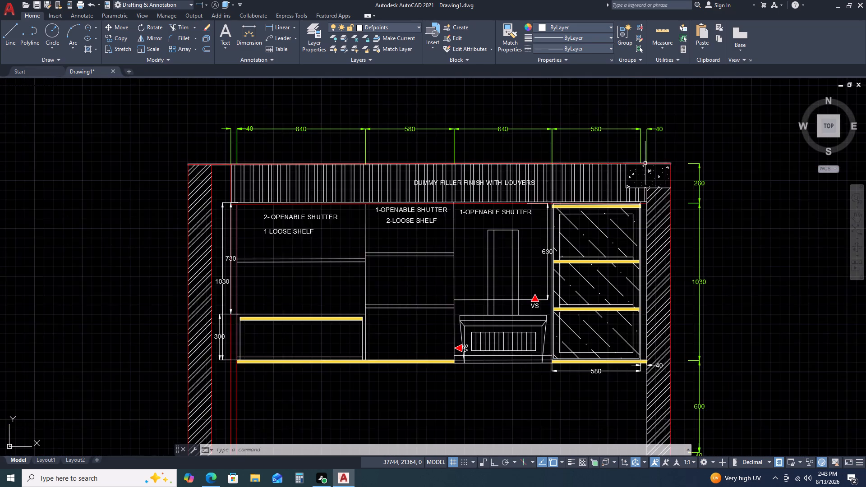
pyautogui.scroll(-1, 645, 163)
pyautogui.scroll(5, 637, 152)
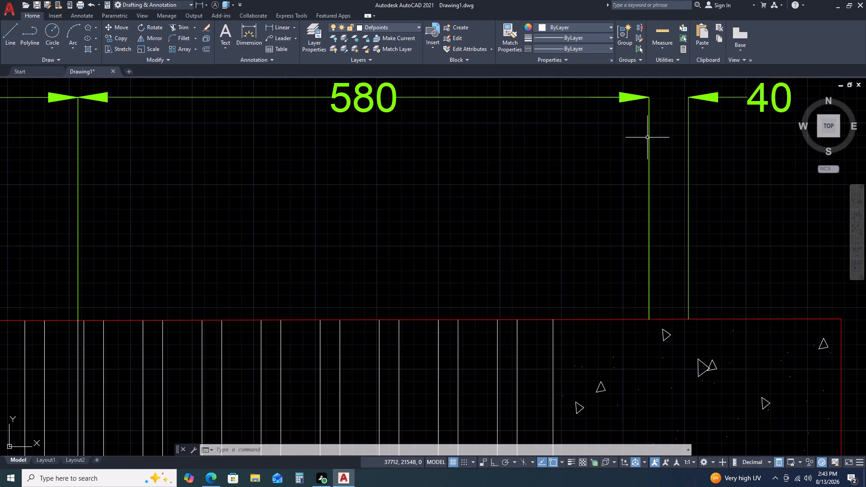
pyautogui.scroll(-4, 650, 138)
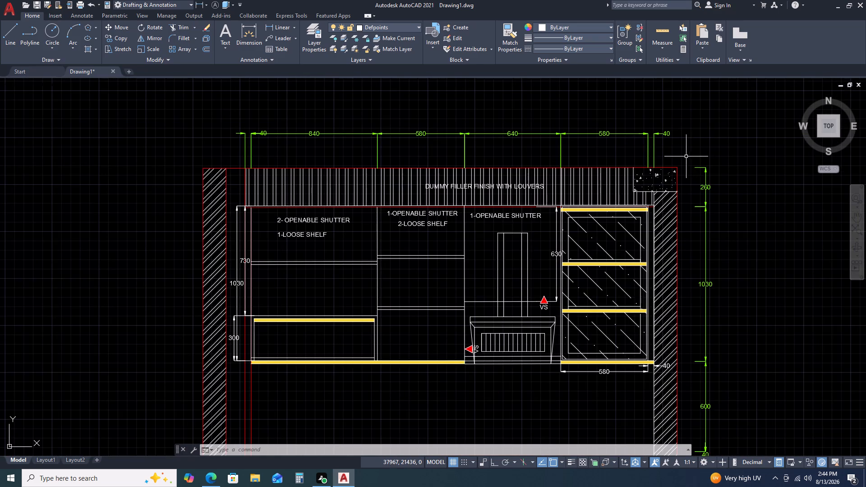
pyautogui.scroll(-2, 688, 154)
pyautogui.scroll(3, 690, 157)
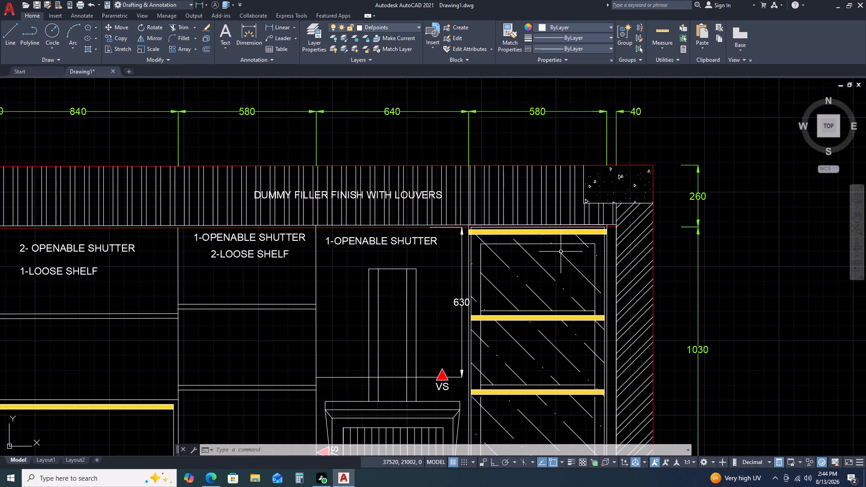
pyautogui.scroll(2, 556, 223)
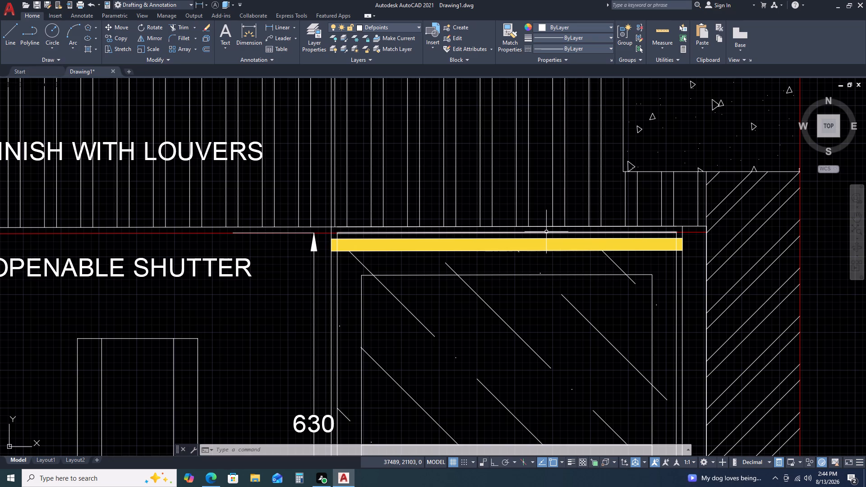
pyautogui.scroll(-2, 665, 174)
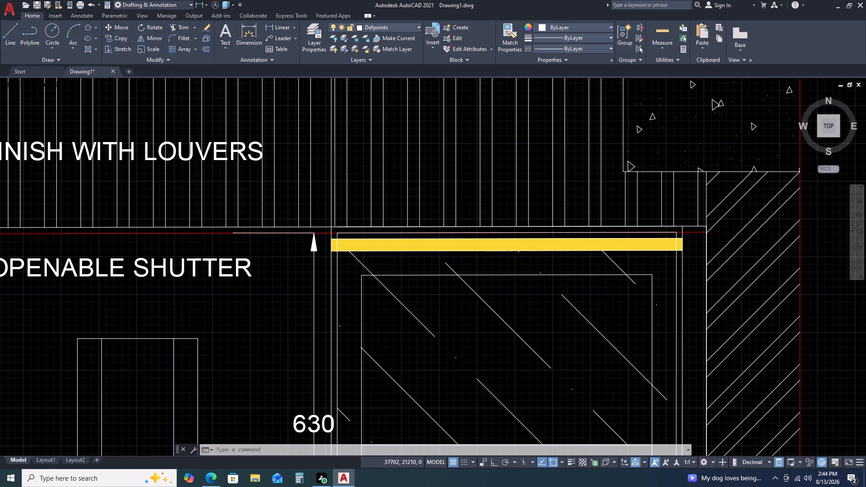
pyautogui.scroll(-1, 634, 197)
pyautogui.scroll(-2, 662, 173)
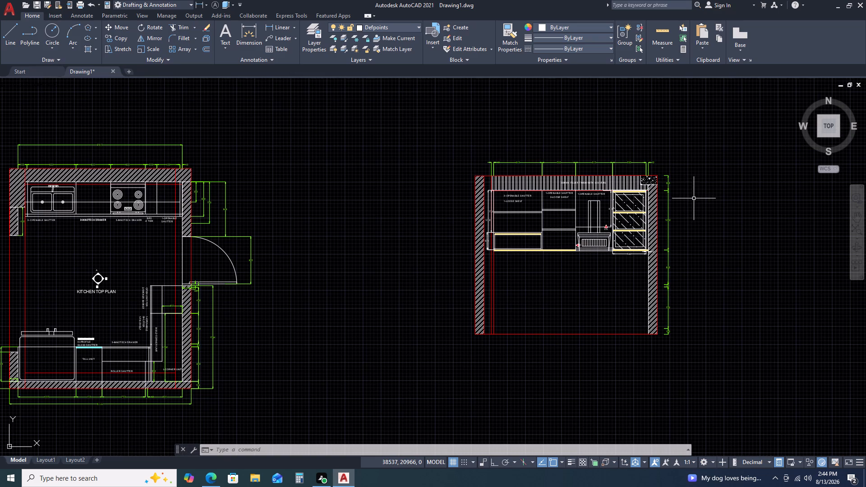
# Examine the chain of wall height dimensions from the floor line to the ceiling and the empty area below the cabinets.
pyautogui.moveTo(694, 198); pyautogui.dragTo(663, 145, button='middle')
pyautogui.scroll(3, 615, 297)
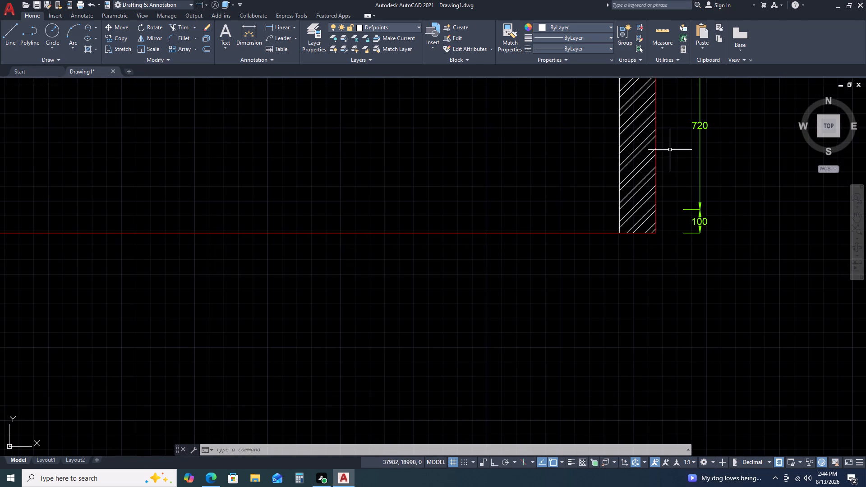
pyautogui.scroll(4, 675, 207)
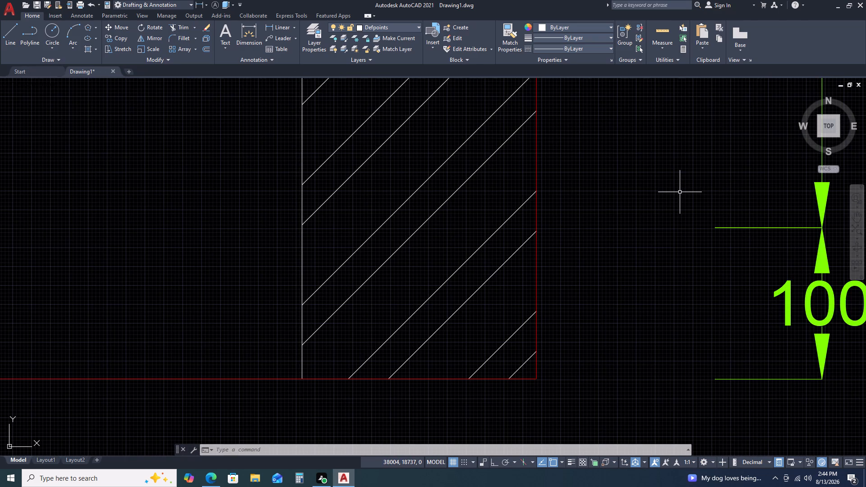
pyautogui.scroll(-3, 592, 258)
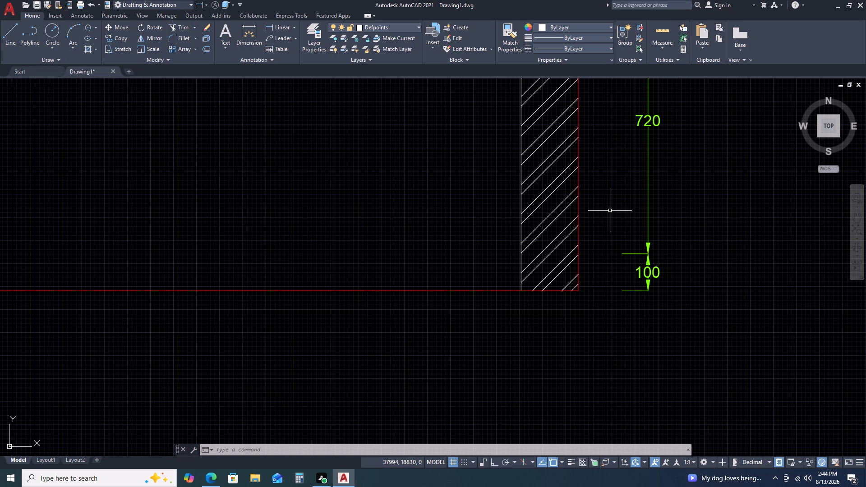
pyautogui.scroll(-2, 650, 211)
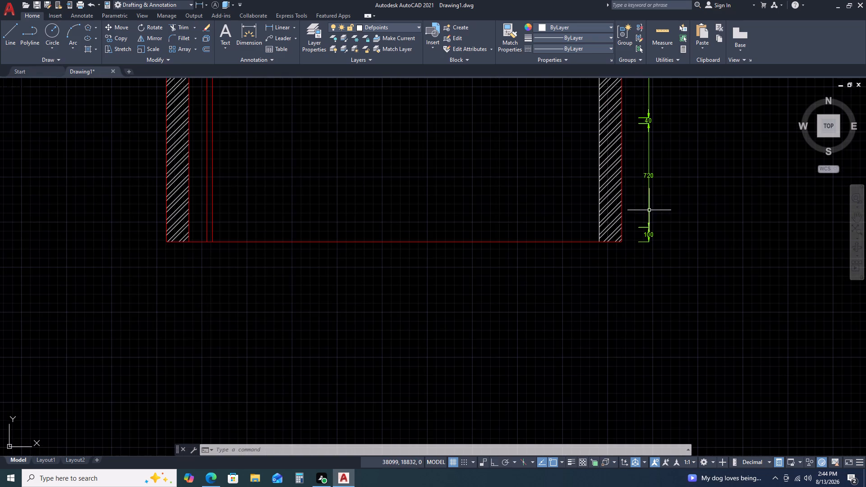
pyautogui.scroll(-2, 607, 111)
pyautogui.moveTo(553, 113); pyautogui.dragTo(553, 175, button='middle')
pyautogui.middleClick(553, 176)
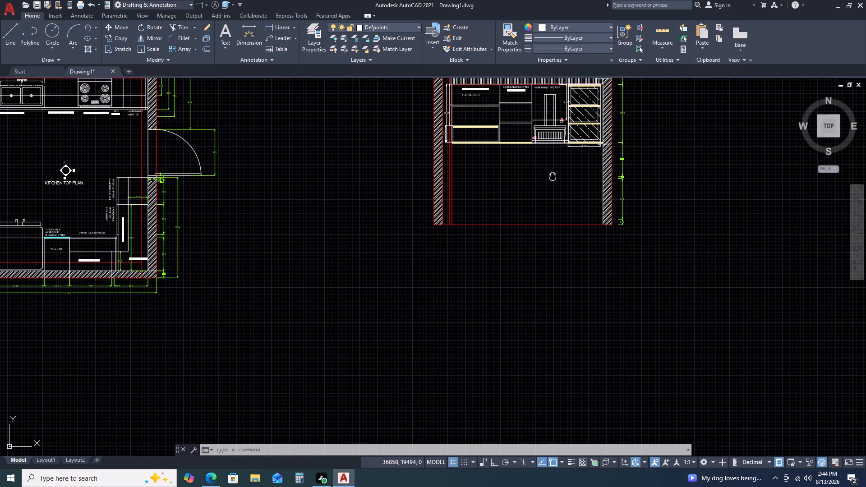
pyautogui.moveTo(563, 106); pyautogui.dragTo(561, 144, button='middle')
pyautogui.scroll(2, 630, 107)
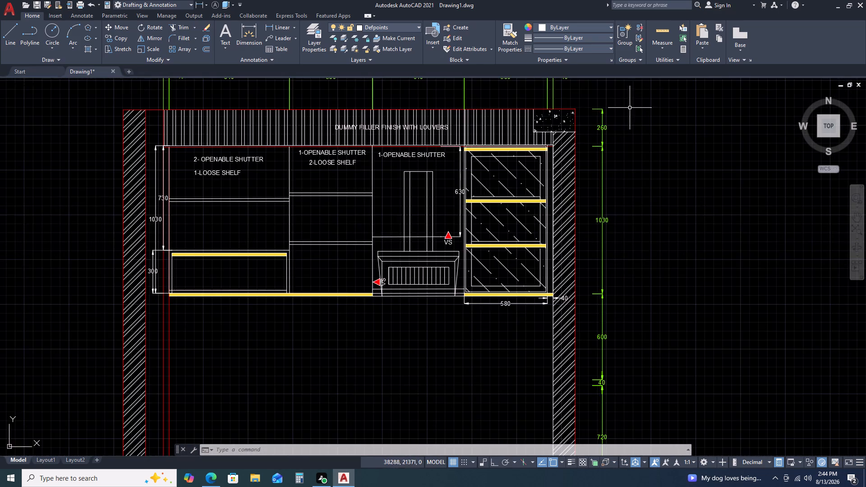
pyautogui.scroll(2, 580, 124)
pyautogui.moveTo(622, 112); pyautogui.dragTo(622, 137, button='middle')
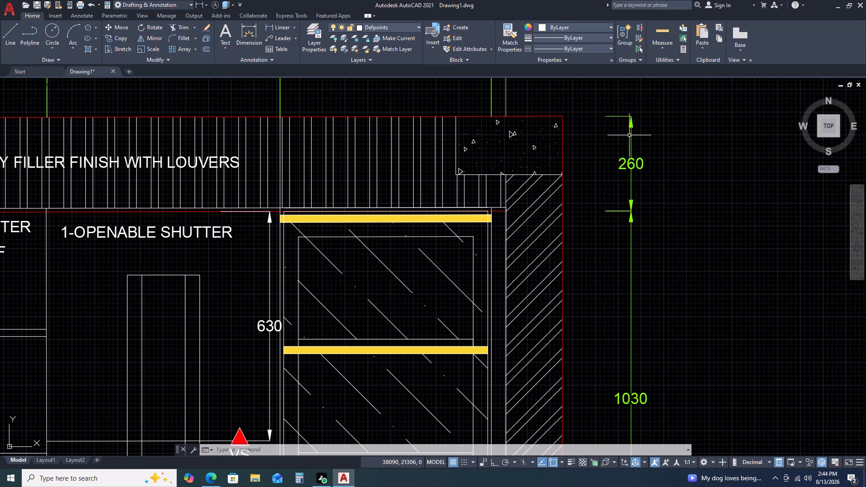
pyautogui.scroll(-1, 631, 133)
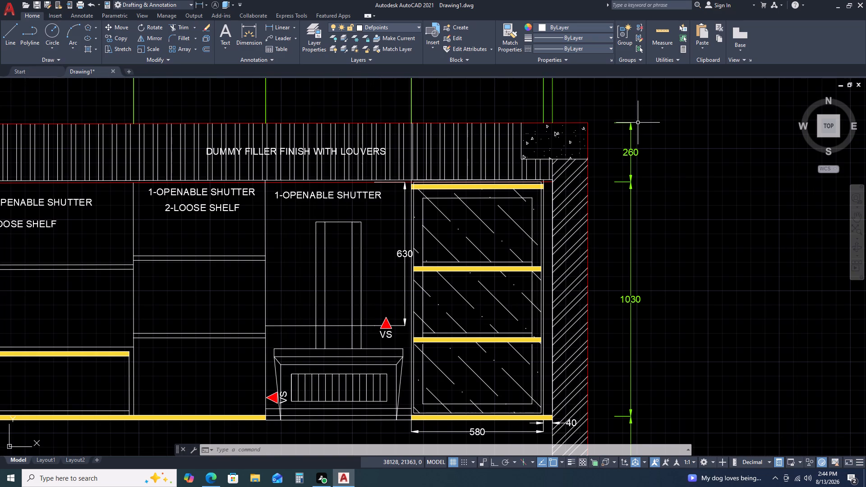
pyautogui.scroll(2, 608, 117)
pyautogui.scroll(-1, 608, 119)
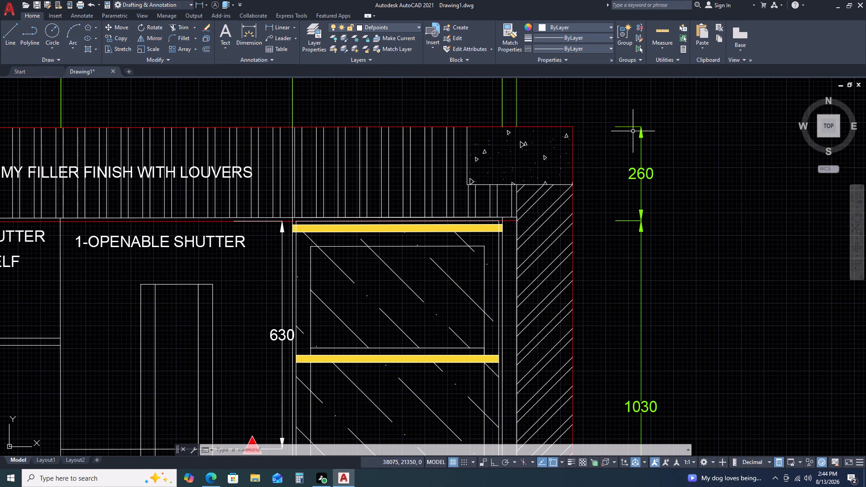
pyautogui.scroll(-1, 635, 132)
pyautogui.scroll(1, 630, 124)
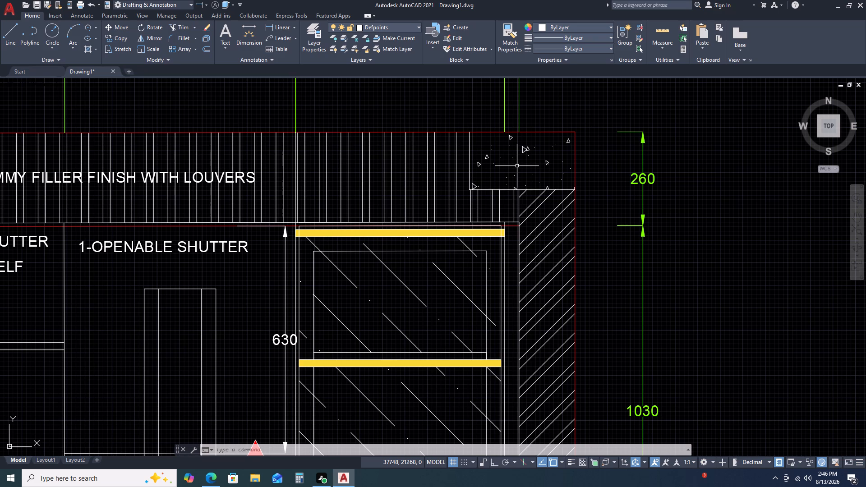
pyautogui.scroll(-2, 454, 213)
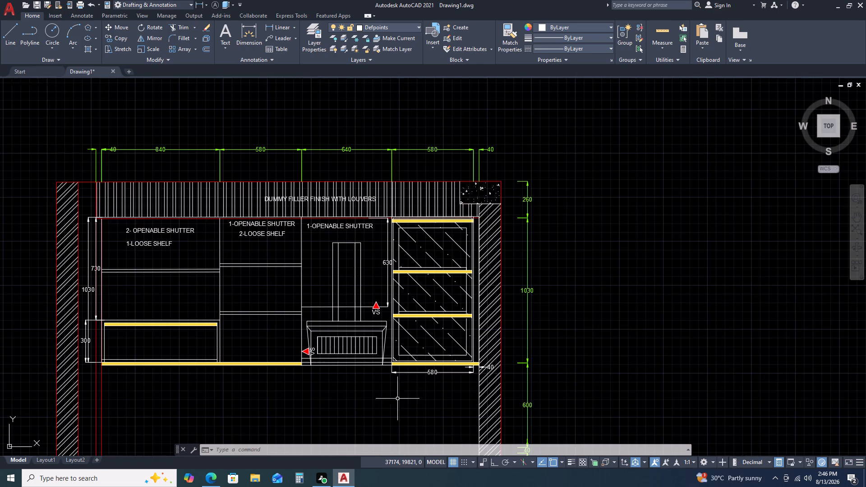
pyautogui.moveTo(395, 399); pyautogui.dragTo(470, 226, button='middle')
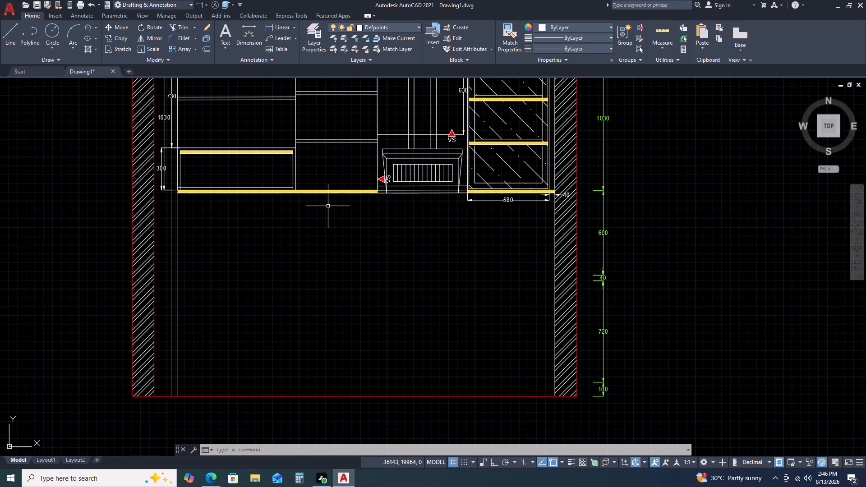
pyautogui.moveTo(299, 237); pyautogui.dragTo(357, 191, button='middle')
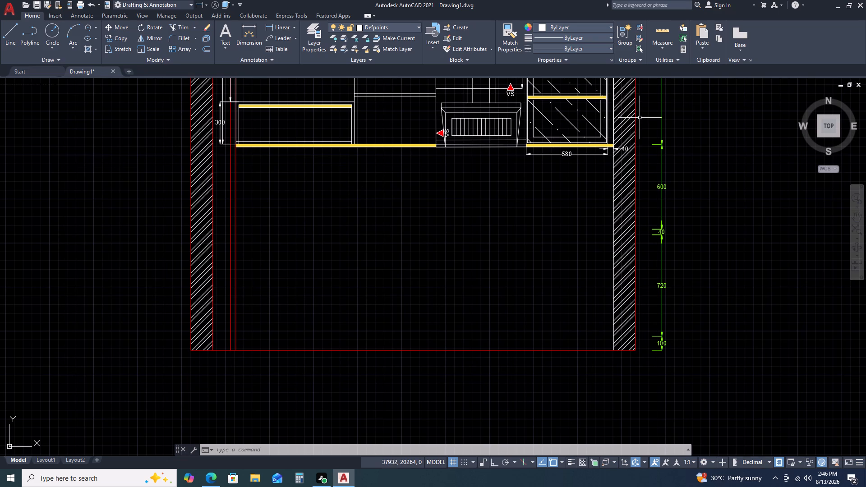
pyautogui.scroll(-3, 561, 189)
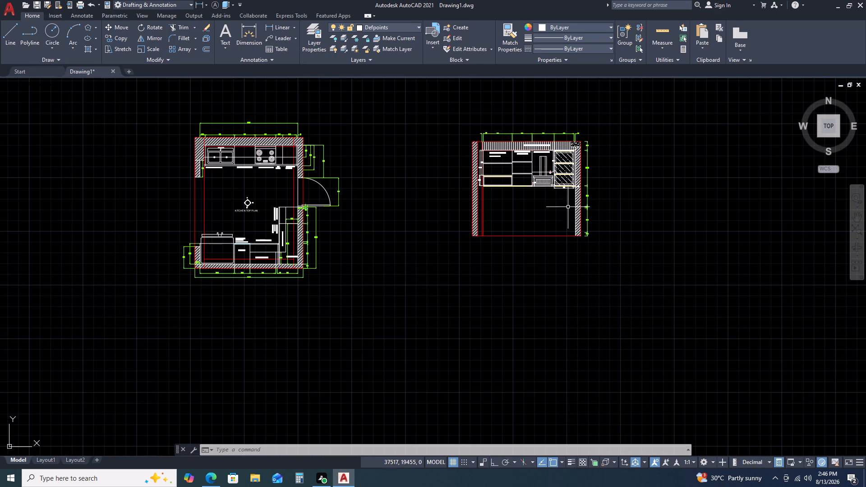
pyautogui.scroll(5, 583, 202)
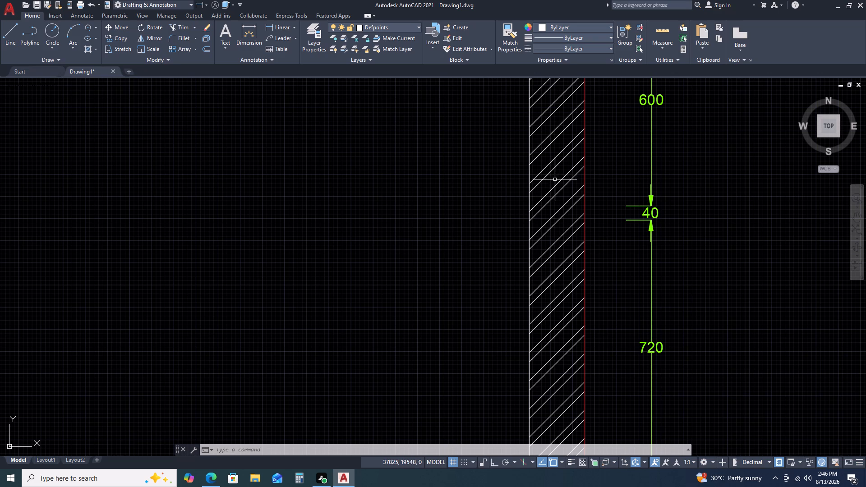
pyautogui.scroll(-2, 565, 211)
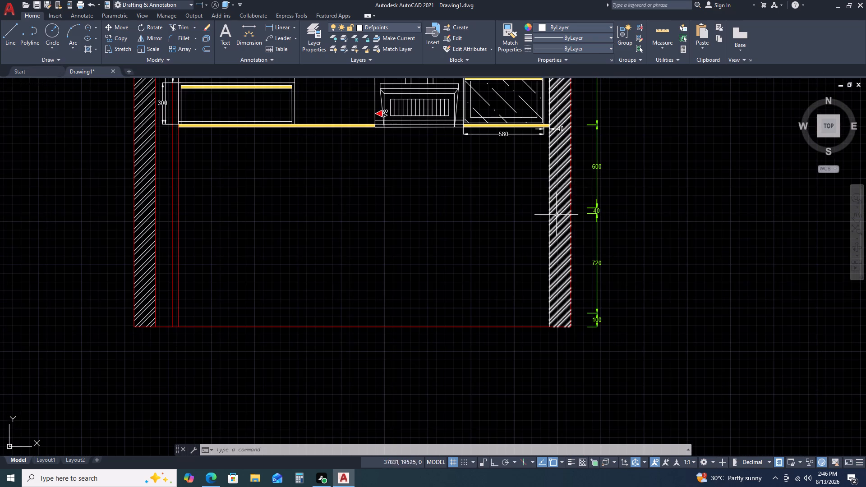
# Offset the elevation's red floor line upward by 100.
pyautogui.scroll(-2, 551, 239)
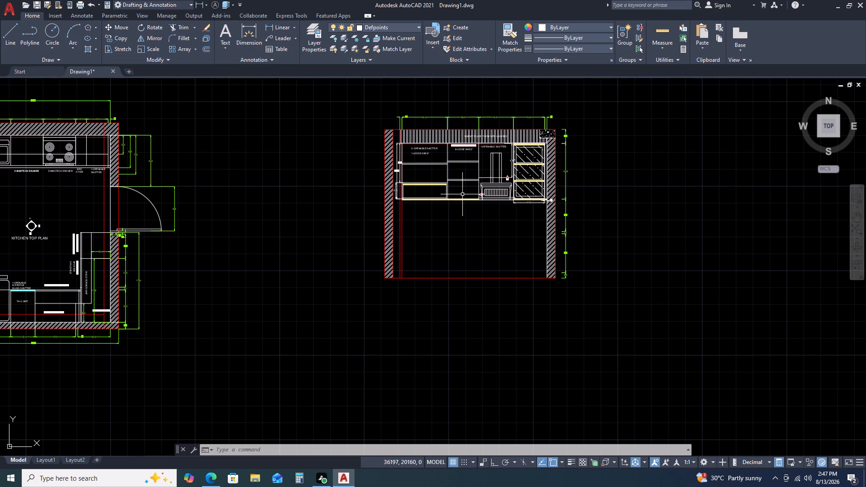
pyautogui.click(493, 266)
pyautogui.click(464, 283)
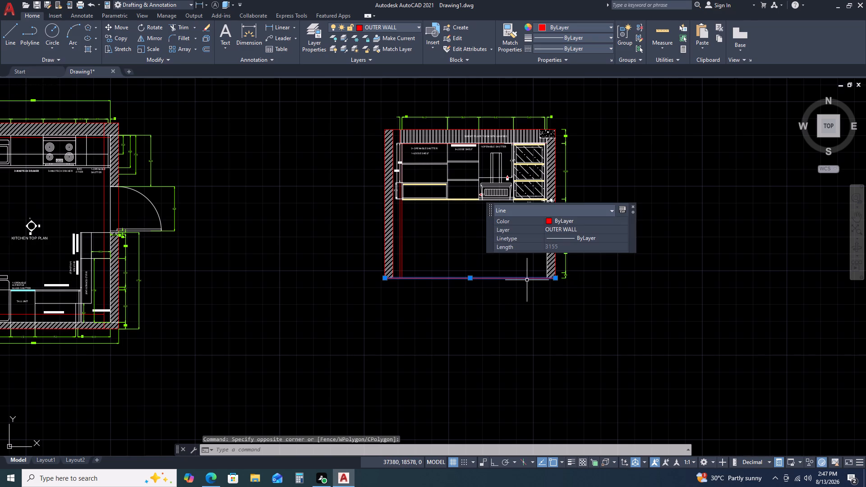
pyautogui.write('O')
pyautogui.press('space')
pyautogui.press('1')
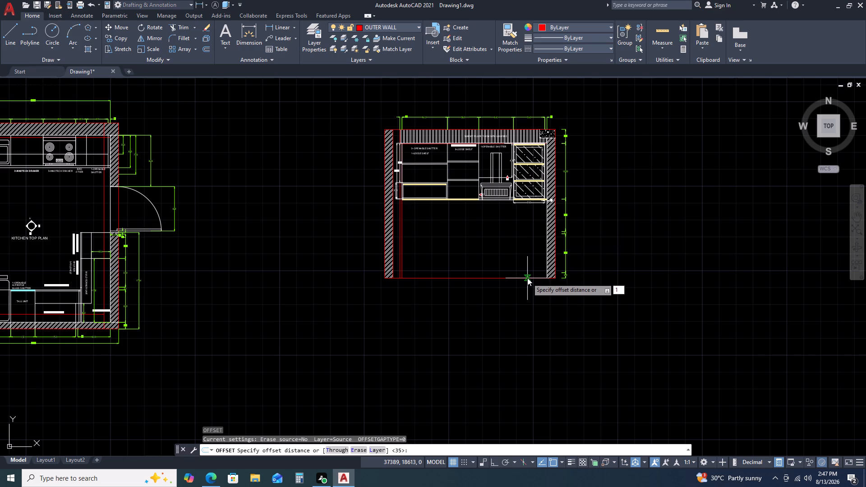
pyautogui.press('0')
pyautogui.press('0')
pyautogui.press('space')
pyautogui.scroll(2, 519, 249)
pyautogui.click(516, 256)
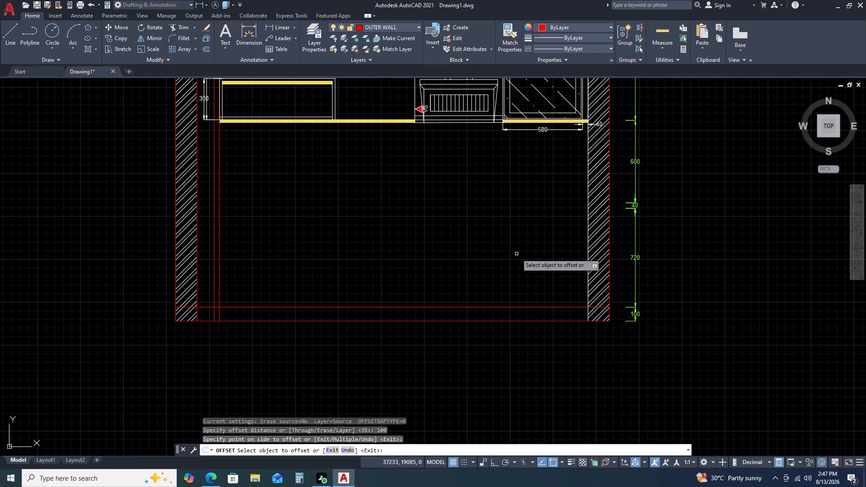
pyautogui.press('Escape')
# Trim the ends of the line 100 above the floor where it crosses the hatched walls on both sides.
pyautogui.moveTo(429, 305); pyautogui.dragTo(488, 251, button='middle')
pyautogui.write('TR')
pyautogui.press('space')
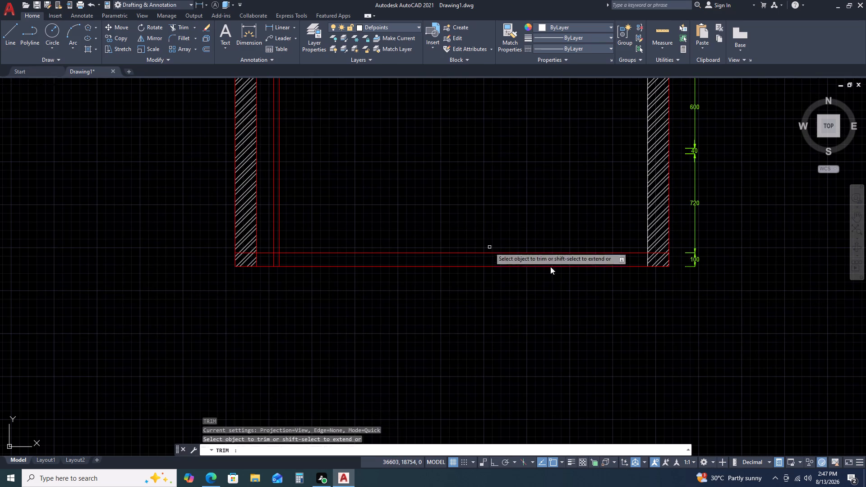
pyautogui.scroll(3, 660, 245)
pyautogui.click(664, 275)
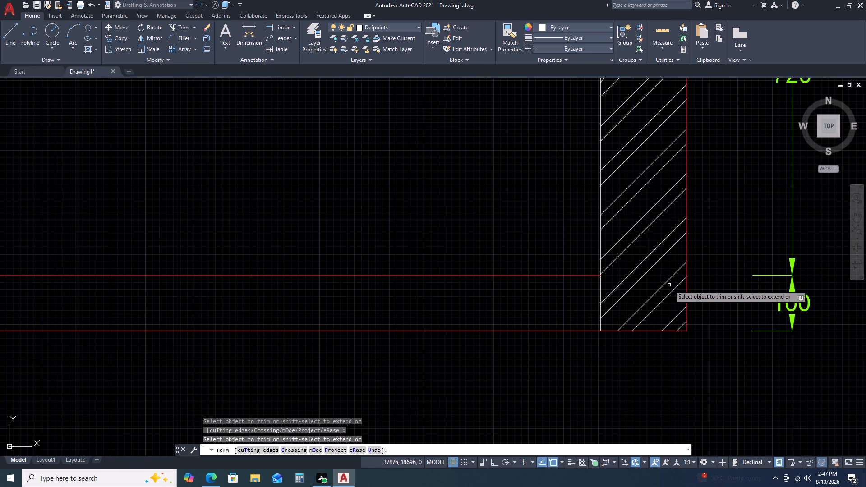
pyautogui.scroll(-3, 669, 285)
pyautogui.scroll(3, 255, 286)
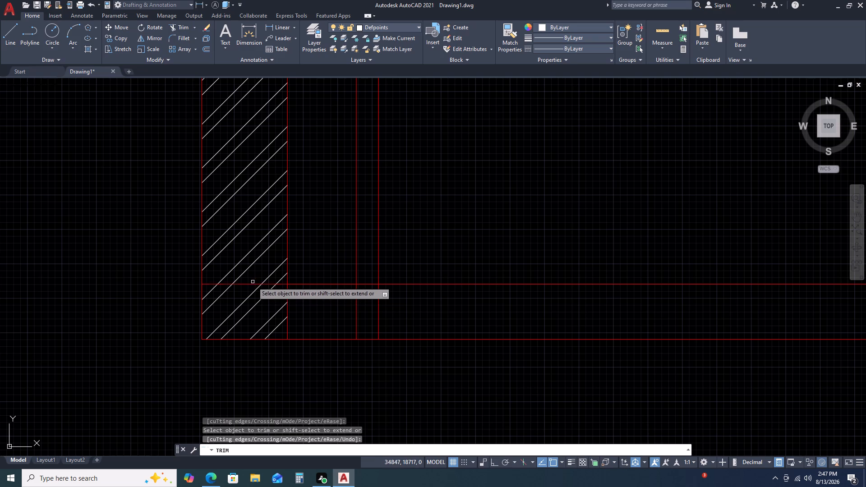
pyautogui.click(251, 283)
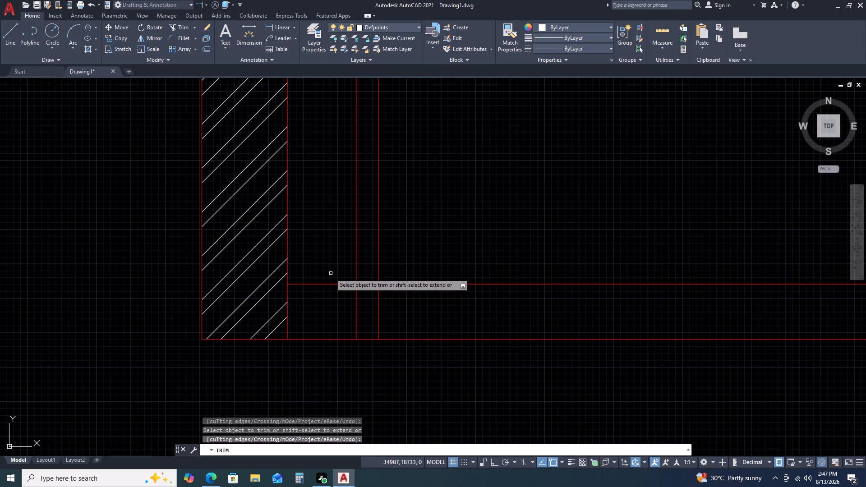
# Examine the ends of the trimmed line at both wall faces near the floor.
pyautogui.scroll(-3, 331, 273)
pyautogui.scroll(-1, 534, 238)
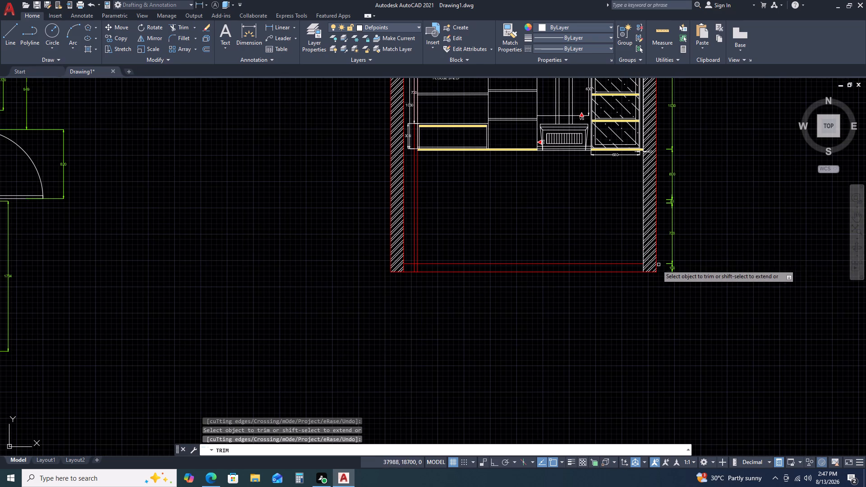
pyautogui.scroll(1, 643, 264)
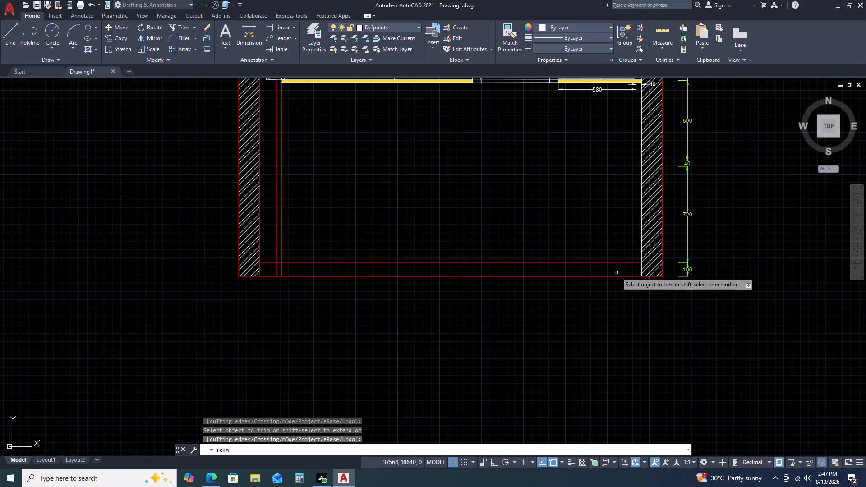
pyautogui.scroll(2, 628, 264)
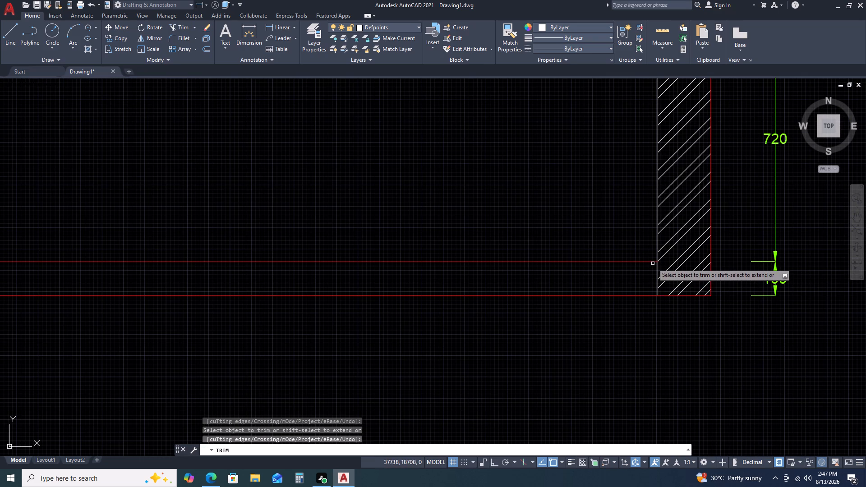
pyautogui.scroll(4, 653, 262)
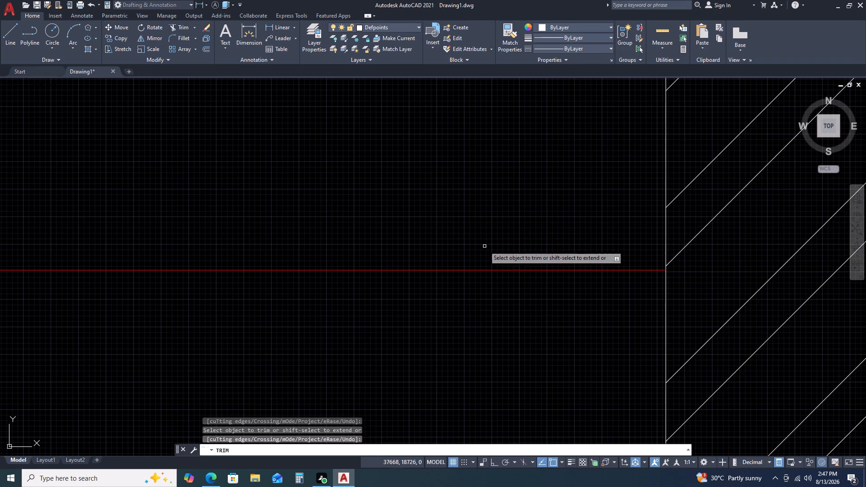
pyautogui.scroll(-7, 491, 253)
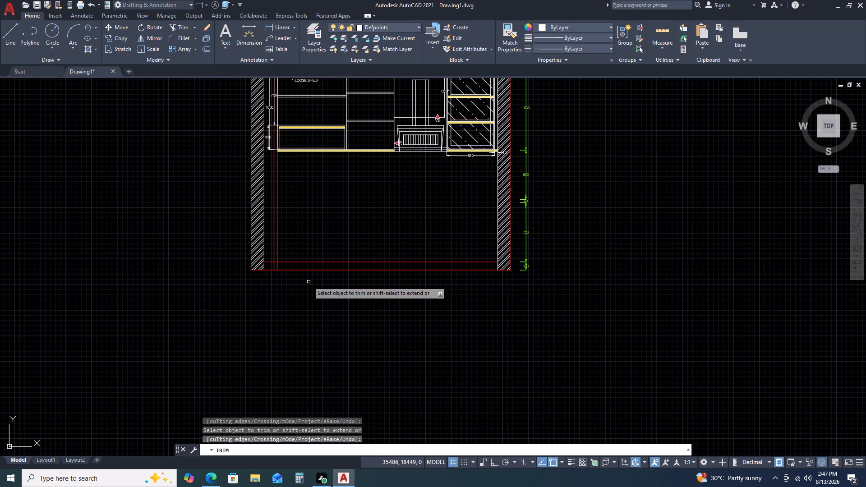
pyautogui.scroll(4, 272, 267)
pyautogui.scroll(-4, 371, 236)
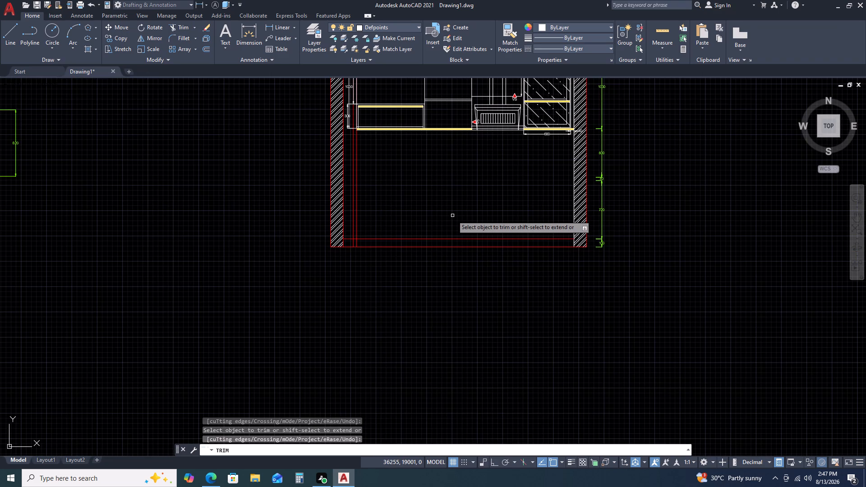
# Examine the upper cabinets and the yellow bottom strip where it meets the red vertical line beside the 300 high section.
pyautogui.scroll(-1, 350, 259)
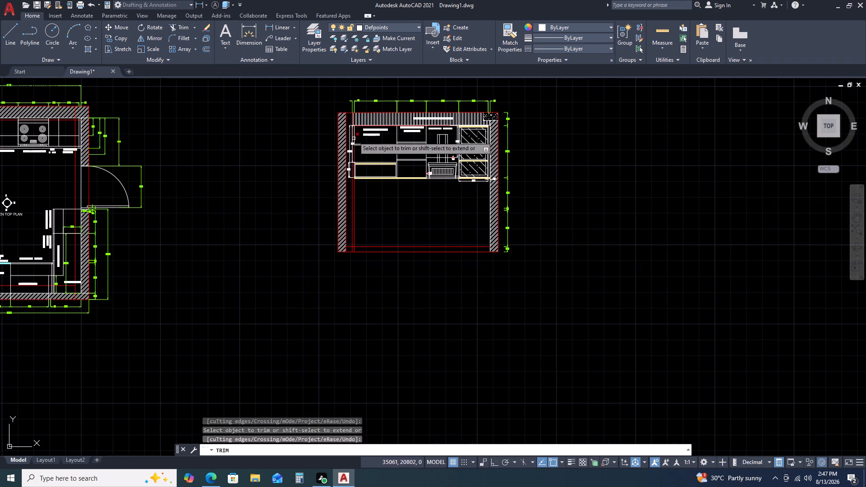
pyautogui.scroll(2, 341, 119)
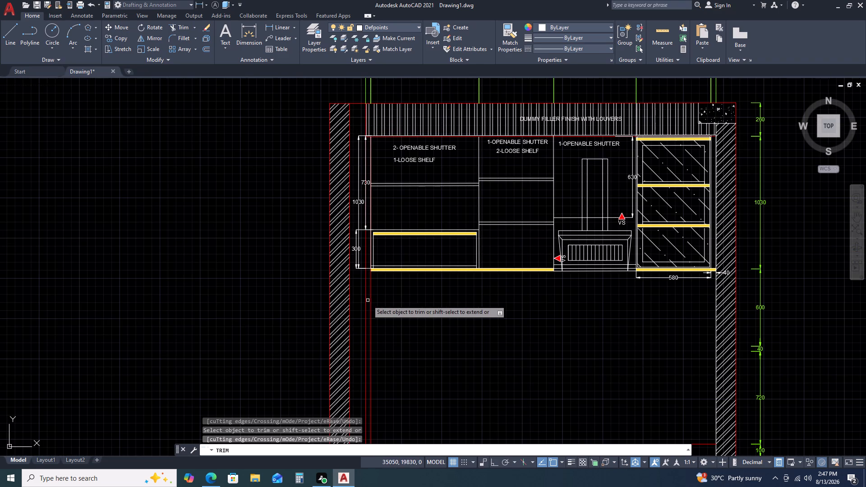
pyautogui.scroll(3, 369, 273)
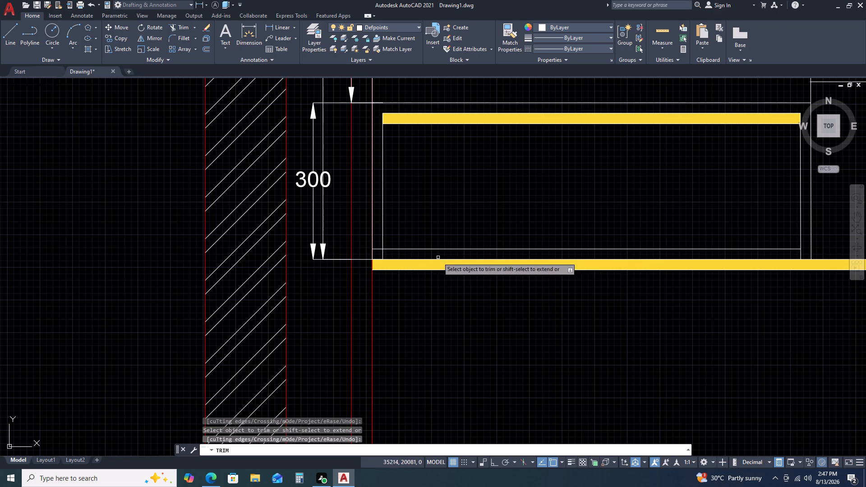
pyautogui.scroll(-4, 420, 262)
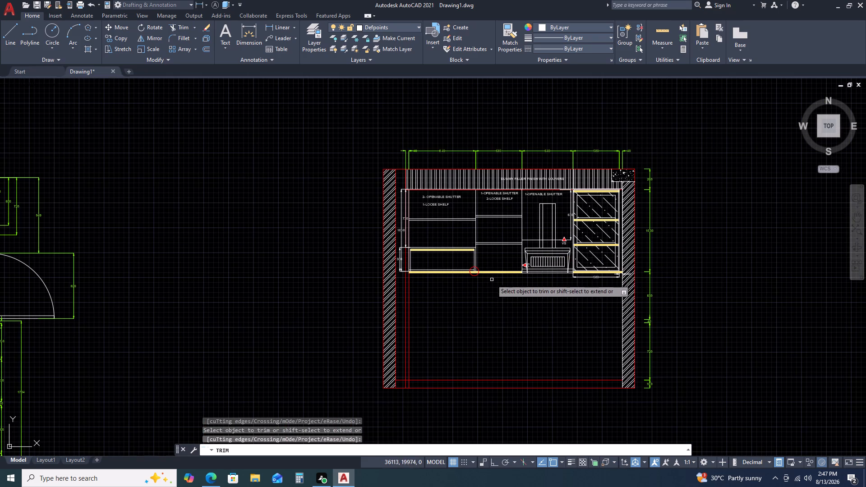
pyautogui.press('Escape')
pyautogui.press('Escape')
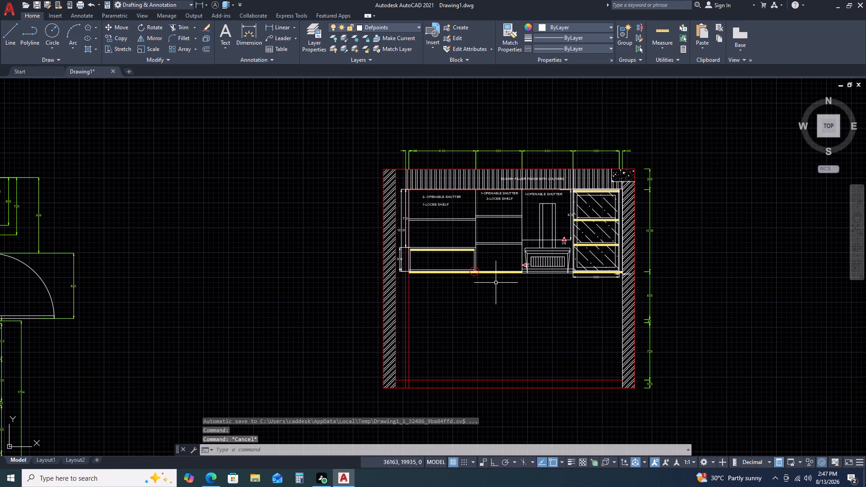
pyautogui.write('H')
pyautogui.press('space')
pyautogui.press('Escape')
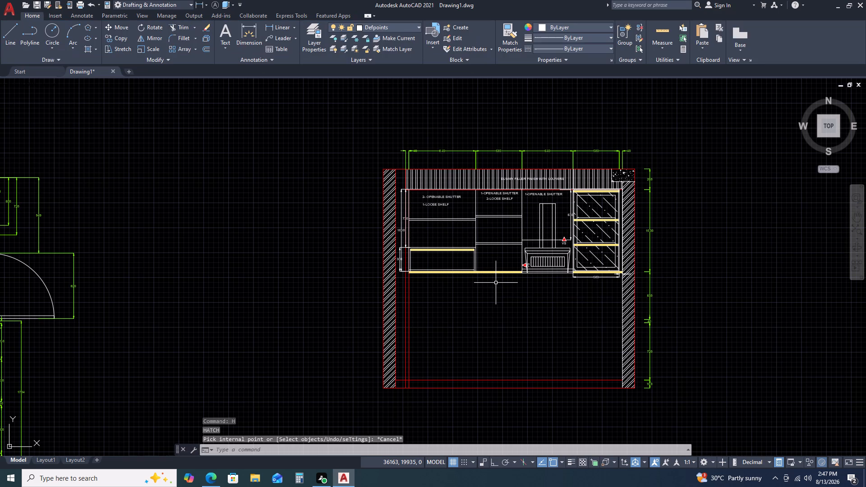
# Examine the yellow bottom strips under the cabinets and glass unit, and the gap between them below the chimney.
pyautogui.scroll(3, 518, 284)
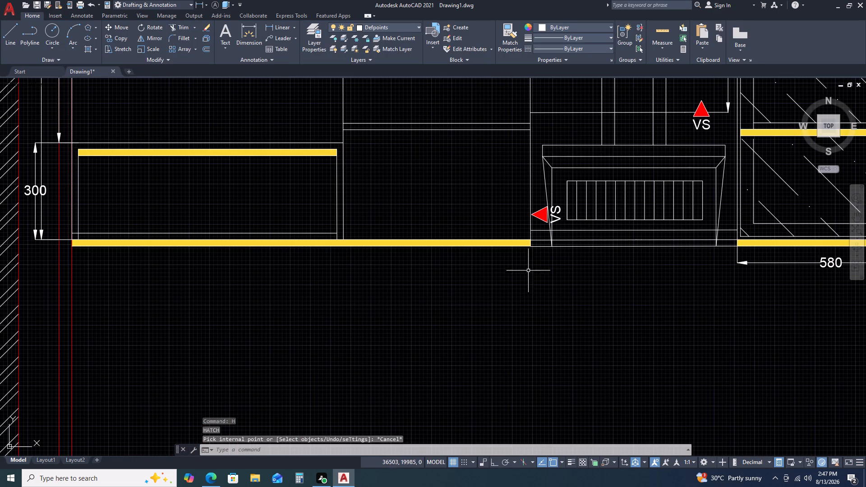
pyautogui.scroll(-2, 580, 268)
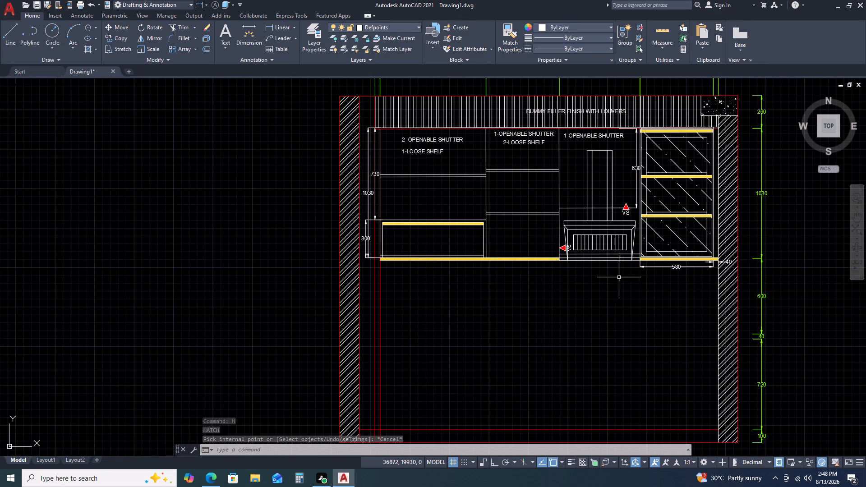
pyautogui.scroll(2, 668, 239)
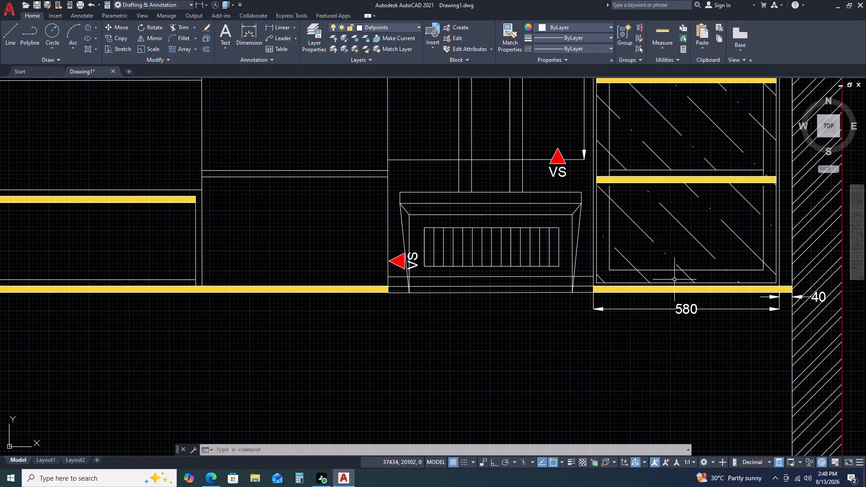
pyautogui.scroll(1, 658, 286)
pyautogui.scroll(2, 602, 291)
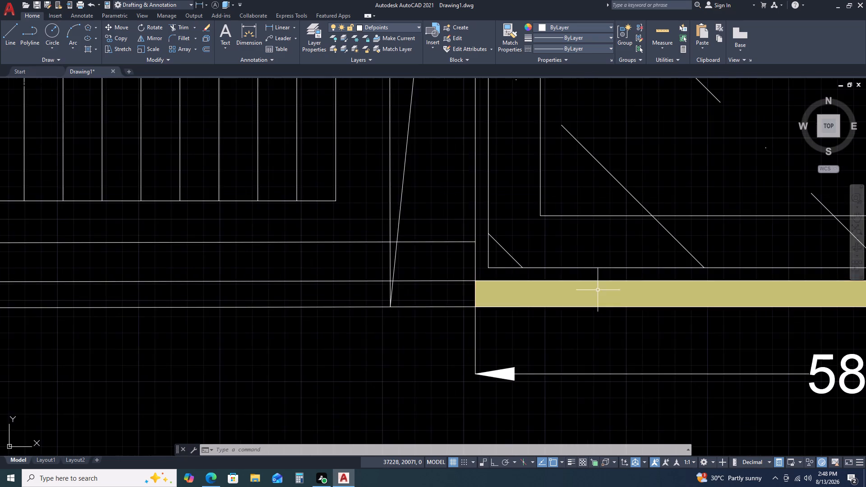
pyautogui.scroll(-3, 598, 290)
pyautogui.scroll(3, 763, 265)
pyautogui.scroll(-4, 737, 268)
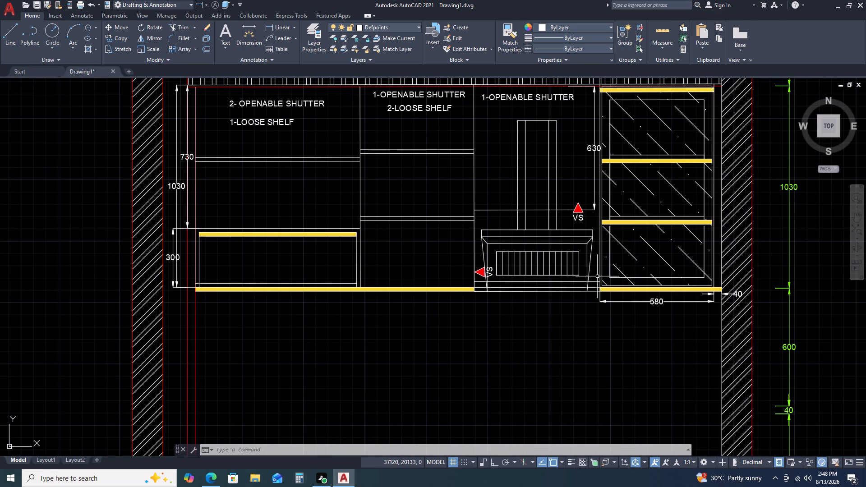
pyautogui.scroll(-2, 600, 297)
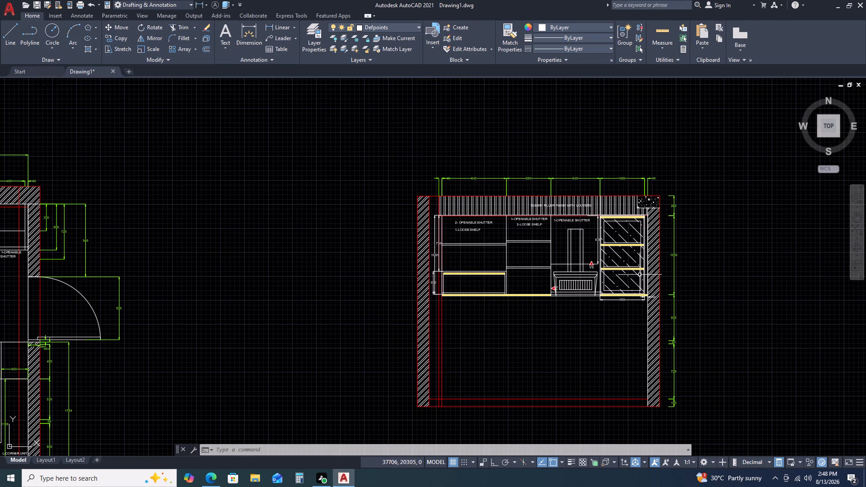
# Check the hatch properties of the glass unit's middle pane.
pyautogui.scroll(2, 622, 262)
pyautogui.click(623, 257)
pyautogui.click(608, 254)
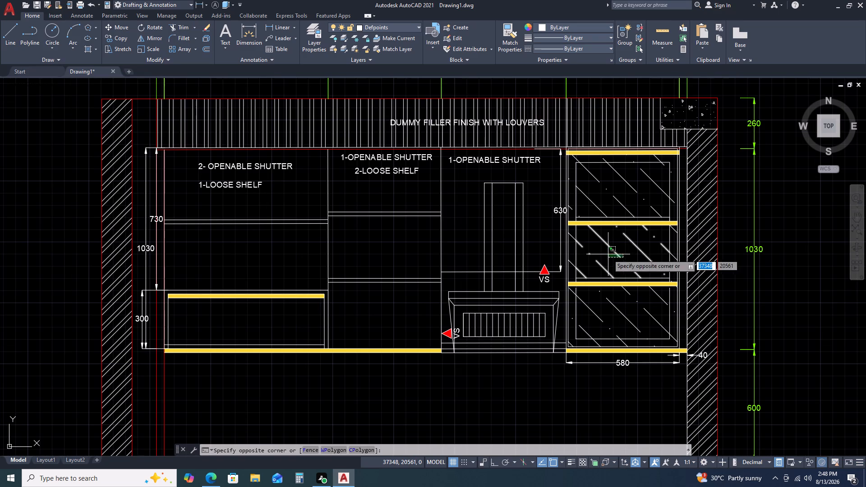
pyautogui.click(412, 261)
pyautogui.click(369, 257)
pyautogui.press('Escape')
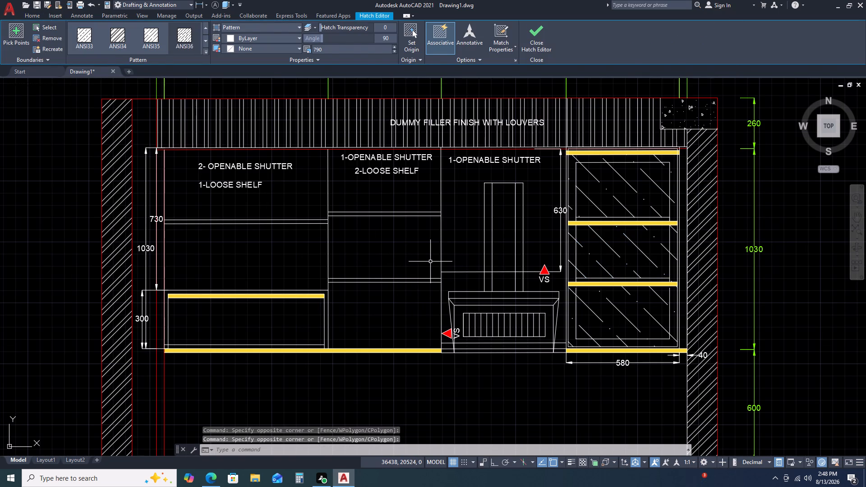
pyautogui.press('Escape')
pyautogui.press('Escape')
pyautogui.press('Escape')
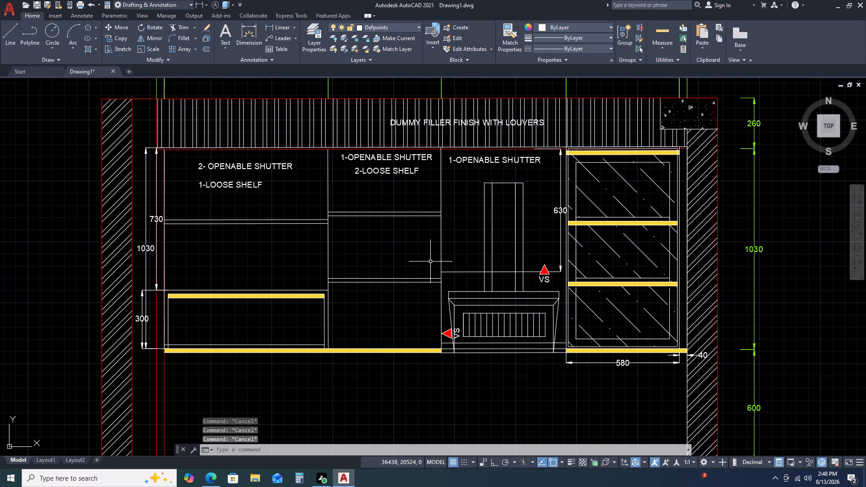
# Examine the corners of the 300 high section below the two-shutter cabinet and the ends of its yellow strips.
pyautogui.scroll(-2, 553, 253)
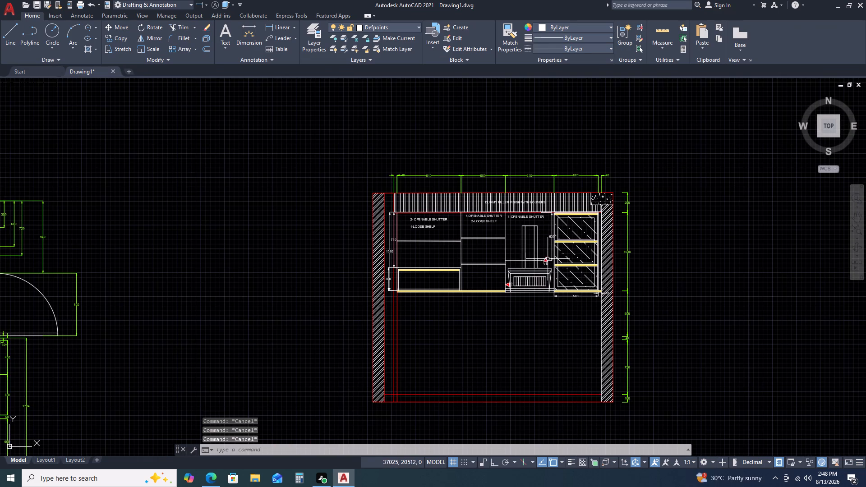
pyautogui.scroll(-1, 532, 340)
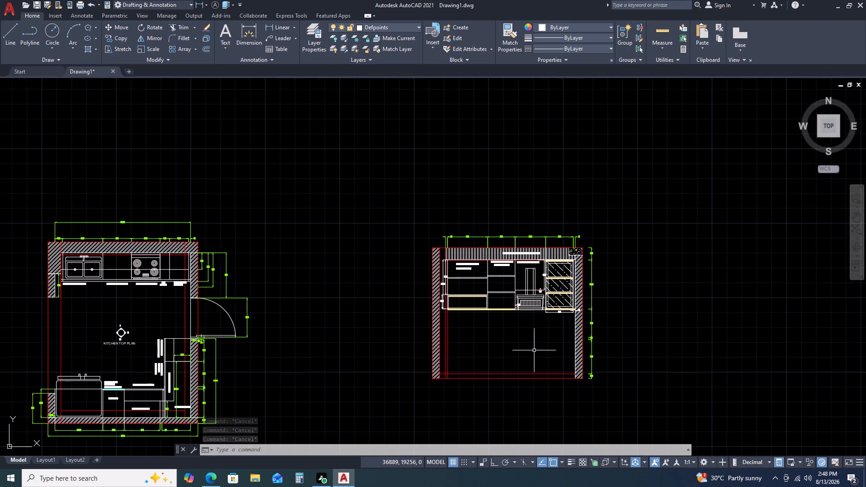
pyautogui.moveTo(534, 350); pyautogui.dragTo(512, 218, button='middle')
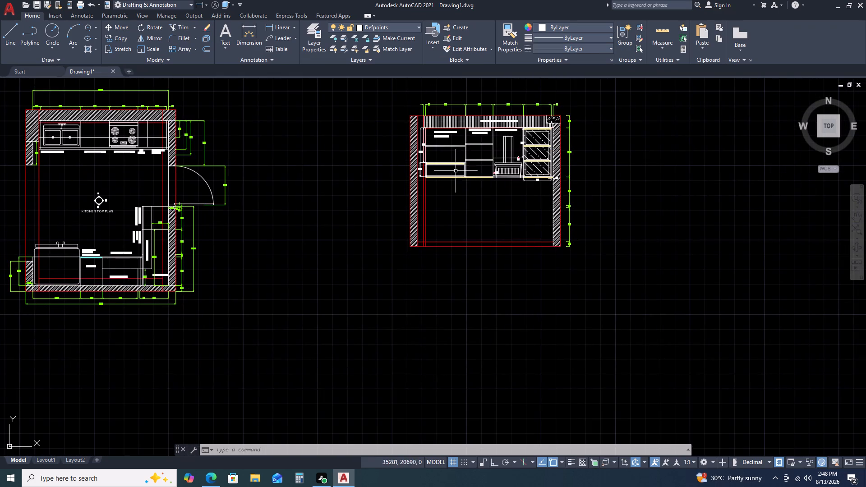
pyautogui.scroll(2, 472, 199)
pyautogui.scroll(3, 346, 128)
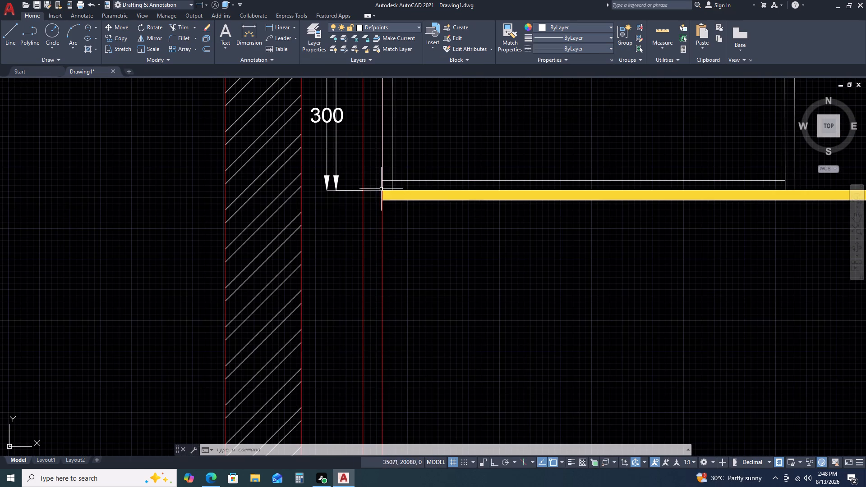
pyautogui.scroll(4, 399, 178)
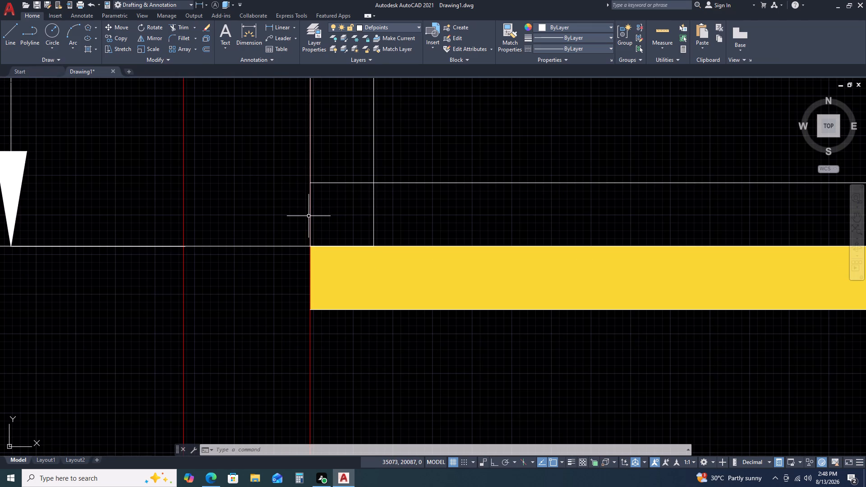
pyautogui.scroll(-4, 298, 201)
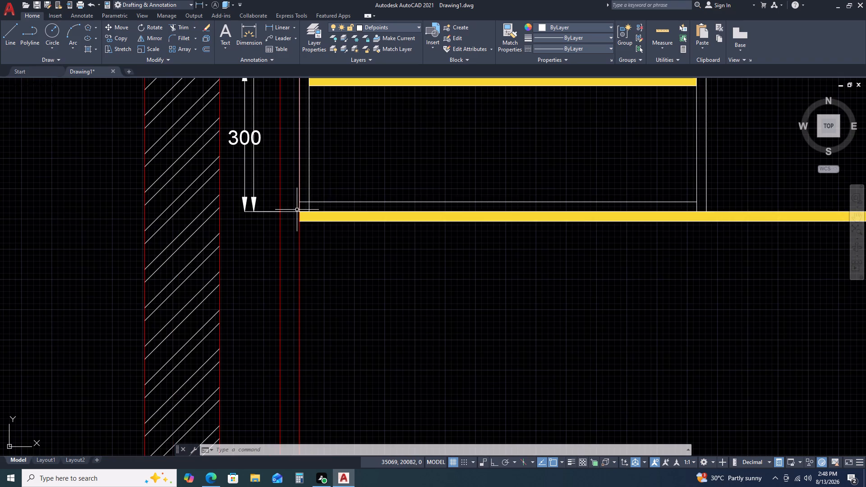
pyautogui.scroll(-1, 298, 208)
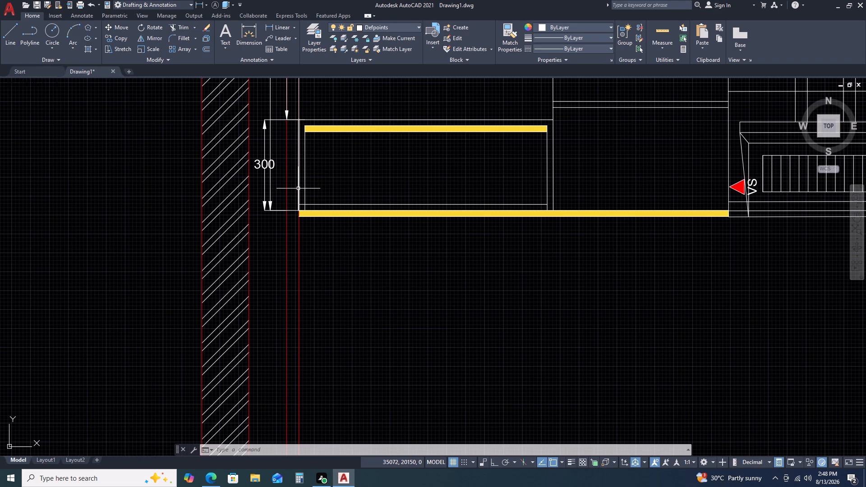
pyautogui.scroll(-1, 341, 234)
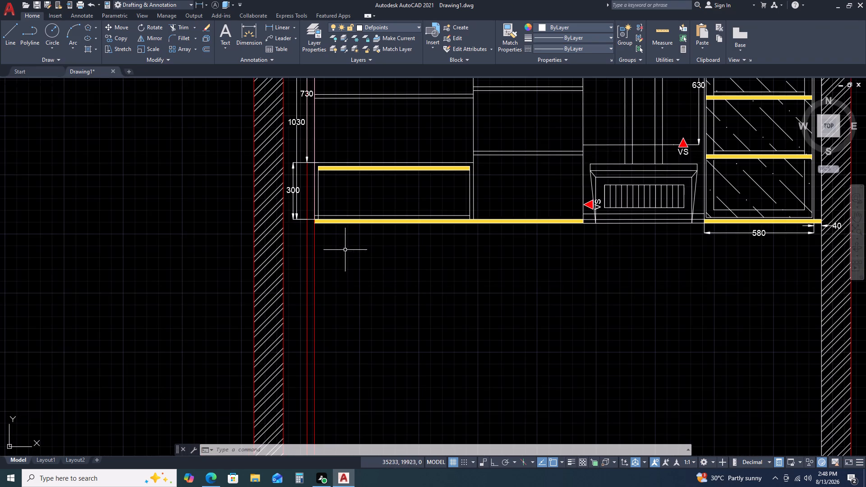
pyautogui.scroll(-1, 374, 271)
pyautogui.scroll(1, 431, 231)
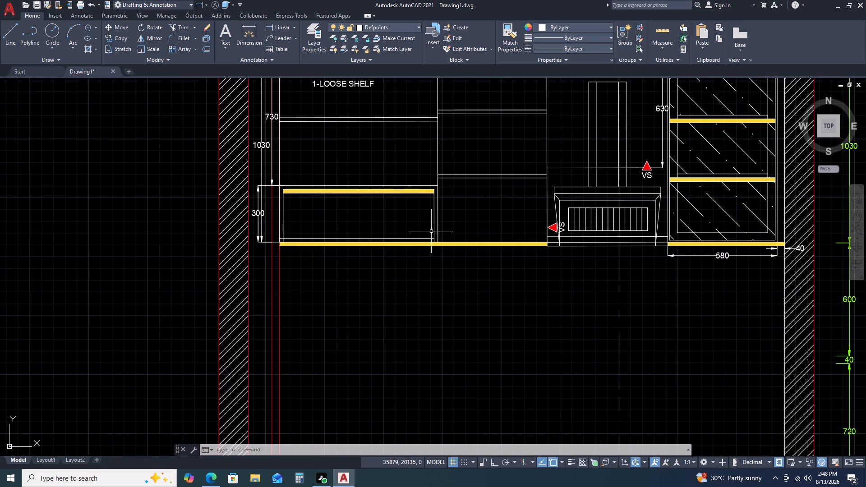
pyautogui.scroll(3, 410, 191)
pyautogui.scroll(3, 502, 190)
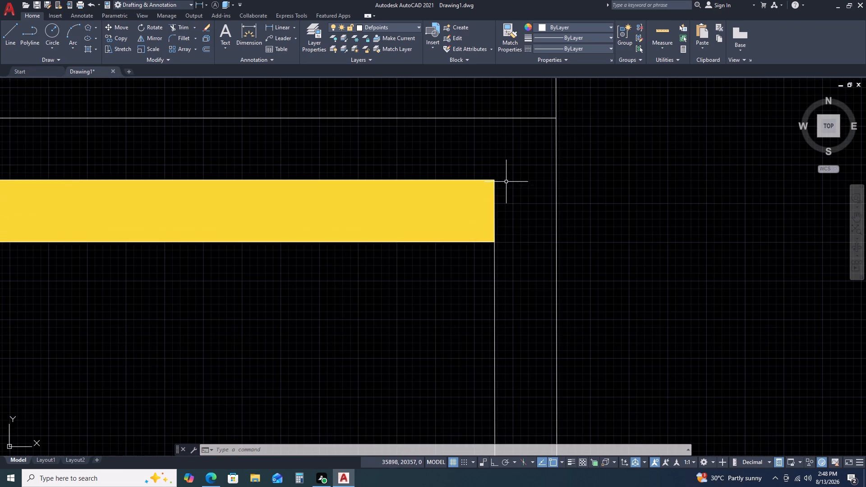
# Examine the end of the upper yellow strip in the 300 high section and the cabinet divider beside it.
pyautogui.scroll(2, 493, 174)
pyautogui.click(493, 174)
pyautogui.click(478, 198)
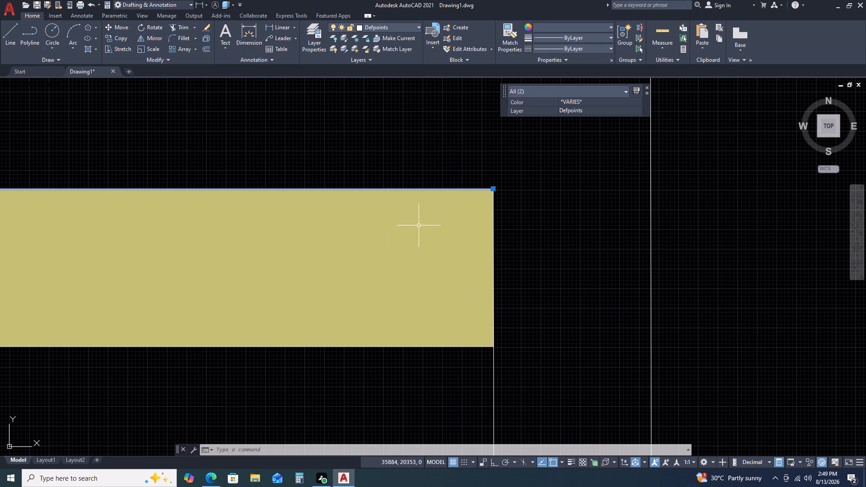
pyautogui.press('Escape')
pyautogui.scroll(-3, 438, 251)
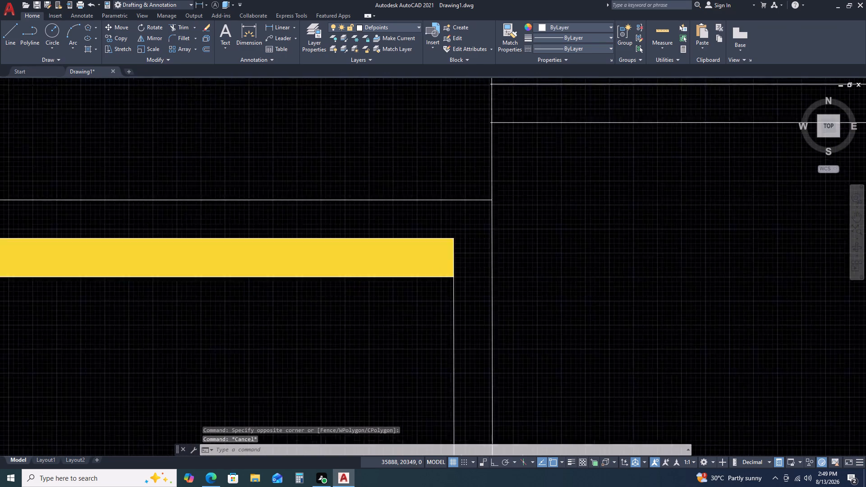
pyautogui.scroll(-3, 448, 255)
pyautogui.scroll(-1, 486, 255)
pyautogui.scroll(7, 472, 229)
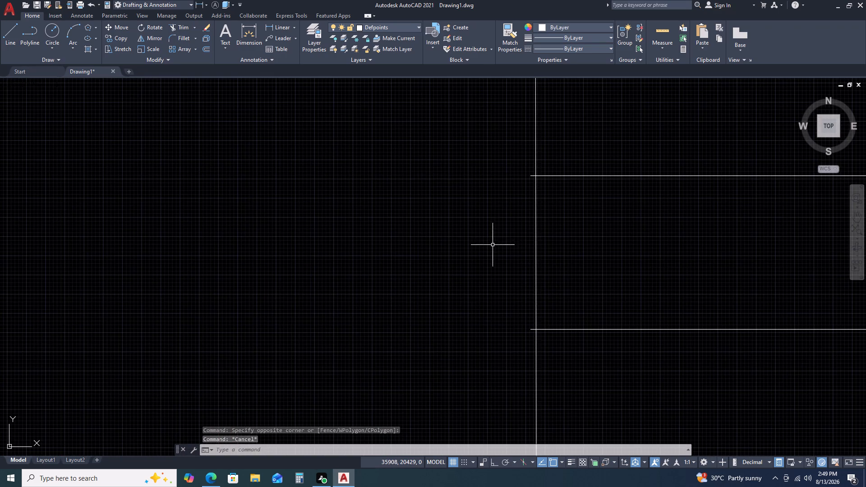
pyautogui.scroll(-8, 538, 246)
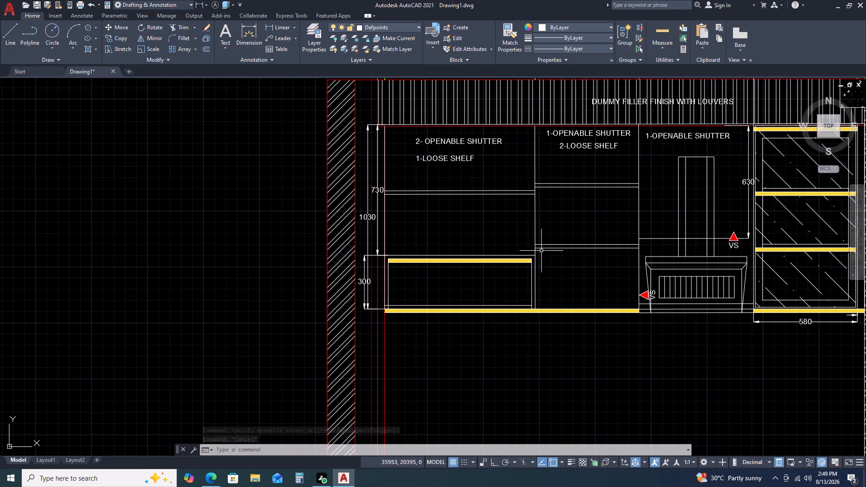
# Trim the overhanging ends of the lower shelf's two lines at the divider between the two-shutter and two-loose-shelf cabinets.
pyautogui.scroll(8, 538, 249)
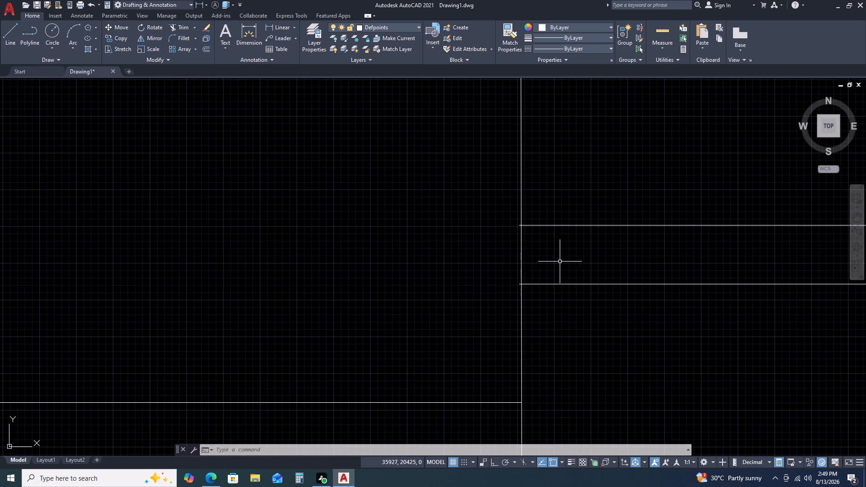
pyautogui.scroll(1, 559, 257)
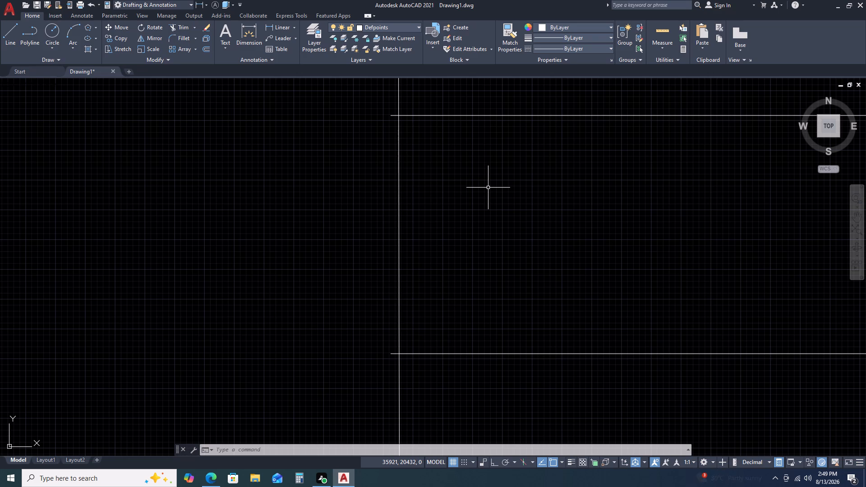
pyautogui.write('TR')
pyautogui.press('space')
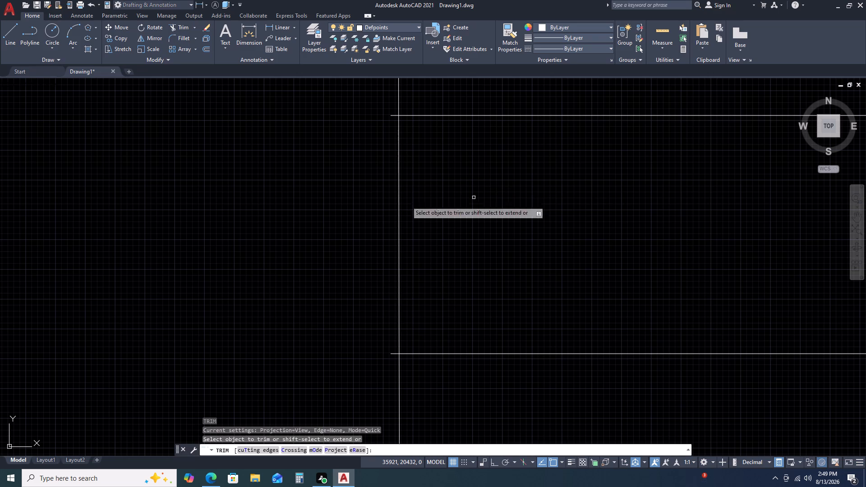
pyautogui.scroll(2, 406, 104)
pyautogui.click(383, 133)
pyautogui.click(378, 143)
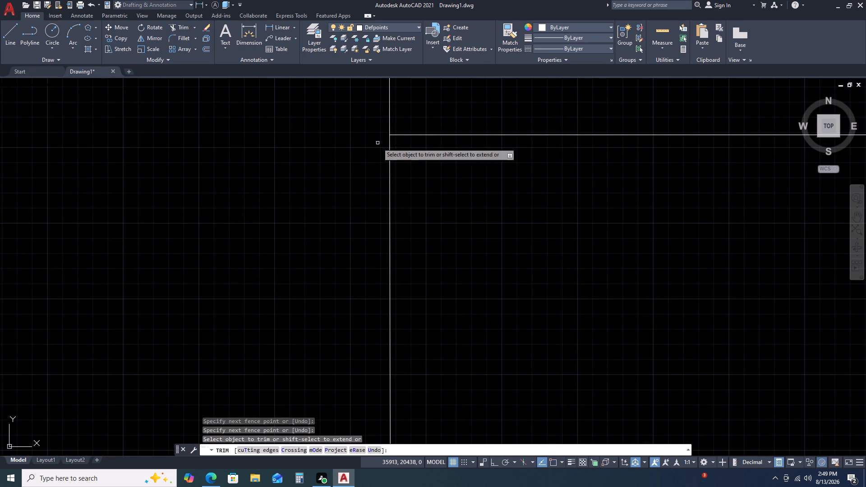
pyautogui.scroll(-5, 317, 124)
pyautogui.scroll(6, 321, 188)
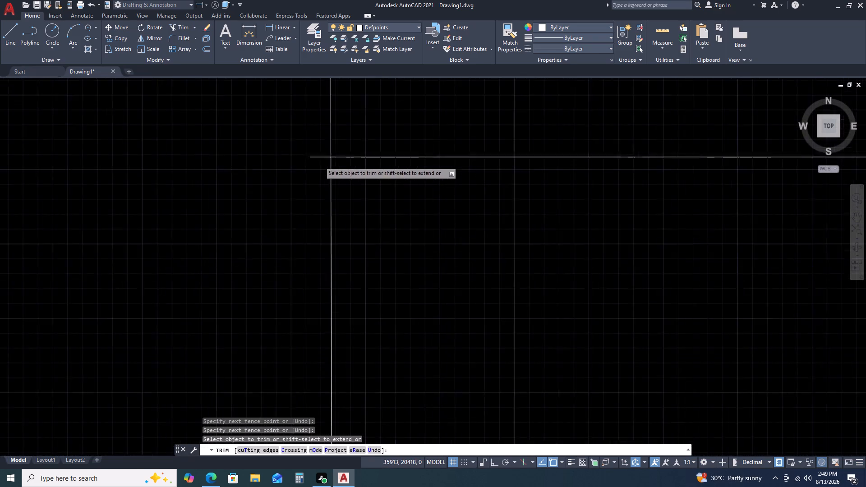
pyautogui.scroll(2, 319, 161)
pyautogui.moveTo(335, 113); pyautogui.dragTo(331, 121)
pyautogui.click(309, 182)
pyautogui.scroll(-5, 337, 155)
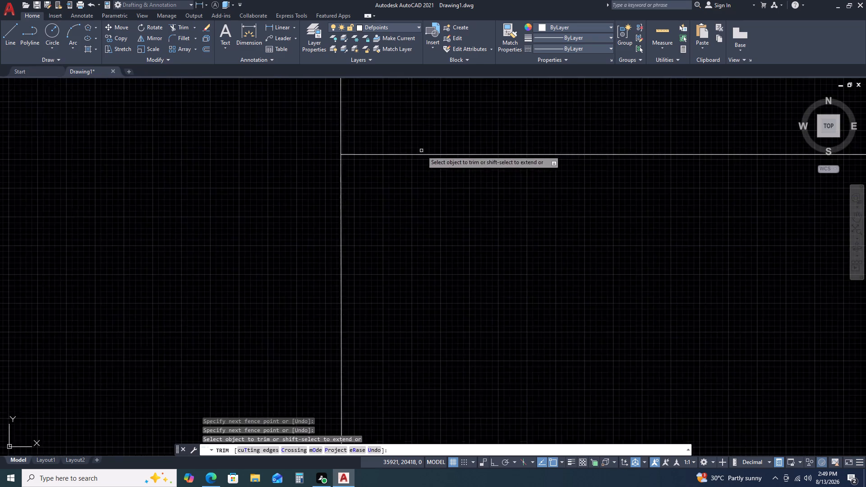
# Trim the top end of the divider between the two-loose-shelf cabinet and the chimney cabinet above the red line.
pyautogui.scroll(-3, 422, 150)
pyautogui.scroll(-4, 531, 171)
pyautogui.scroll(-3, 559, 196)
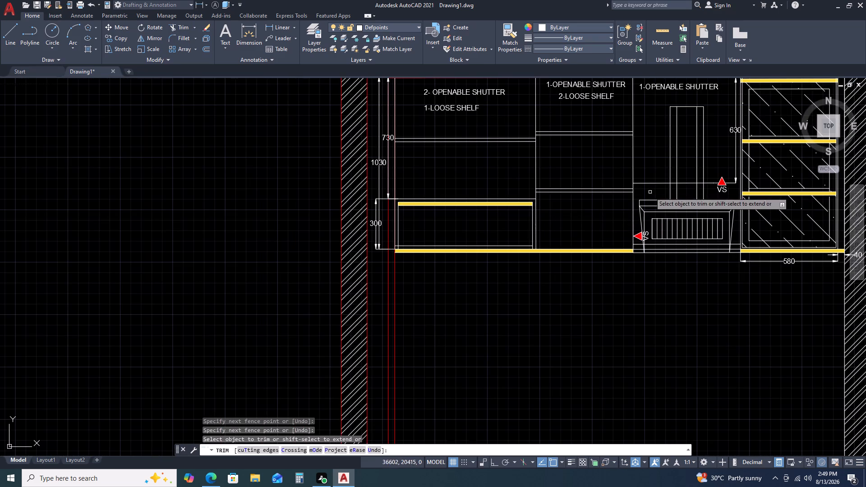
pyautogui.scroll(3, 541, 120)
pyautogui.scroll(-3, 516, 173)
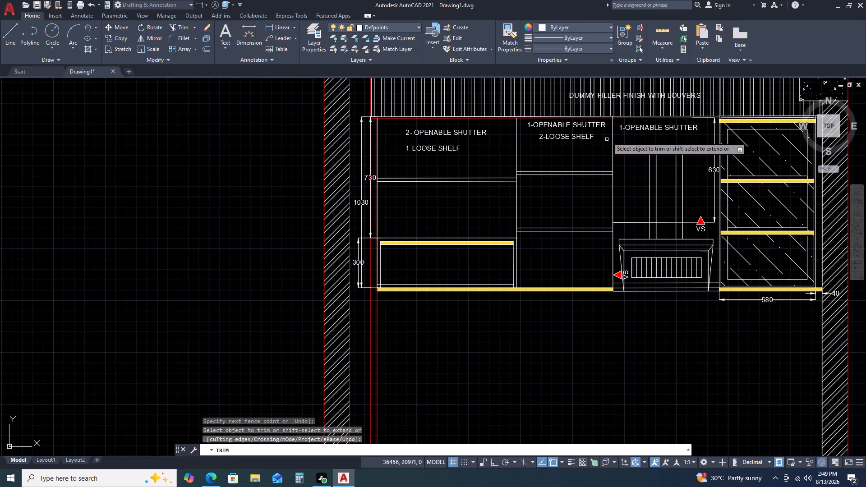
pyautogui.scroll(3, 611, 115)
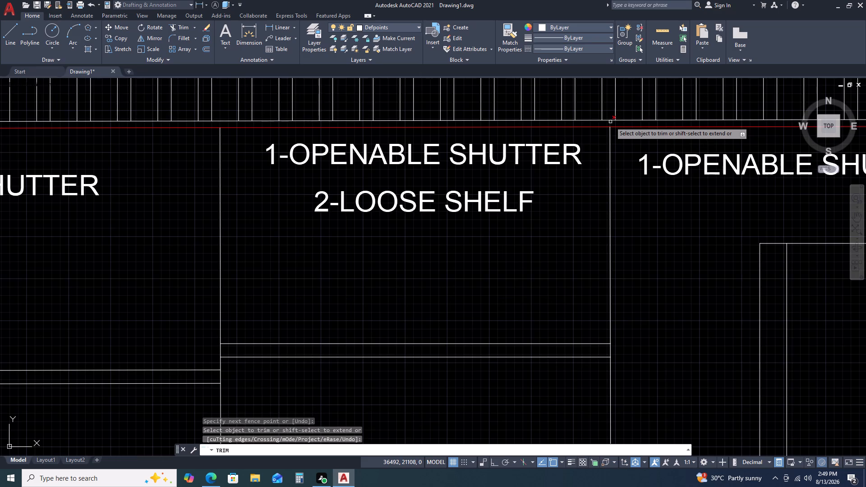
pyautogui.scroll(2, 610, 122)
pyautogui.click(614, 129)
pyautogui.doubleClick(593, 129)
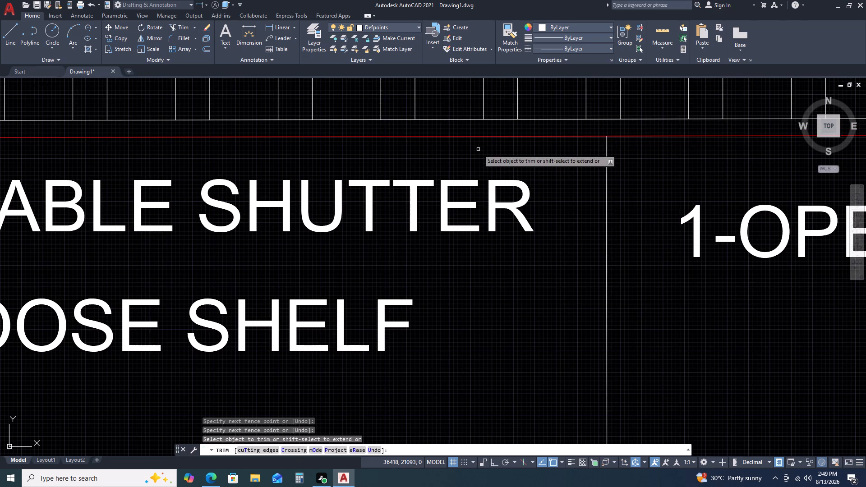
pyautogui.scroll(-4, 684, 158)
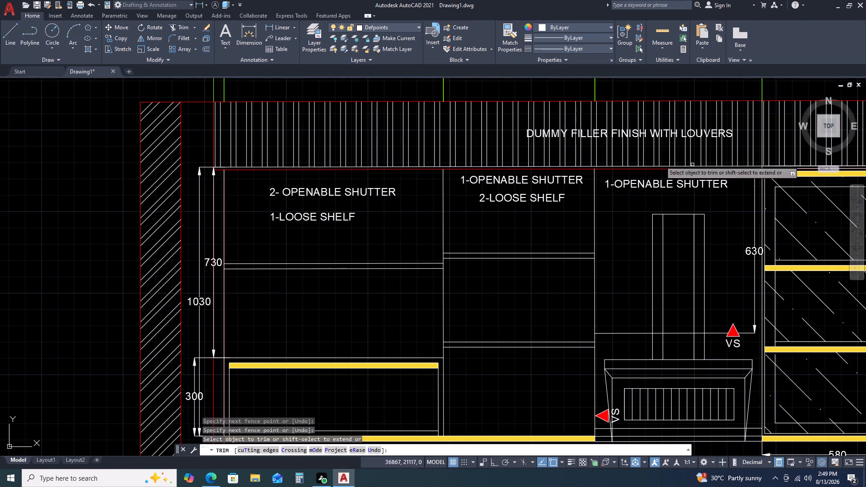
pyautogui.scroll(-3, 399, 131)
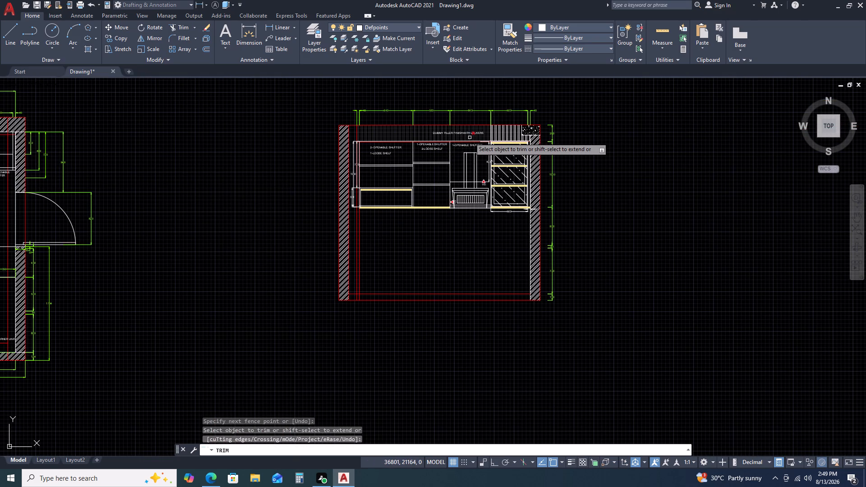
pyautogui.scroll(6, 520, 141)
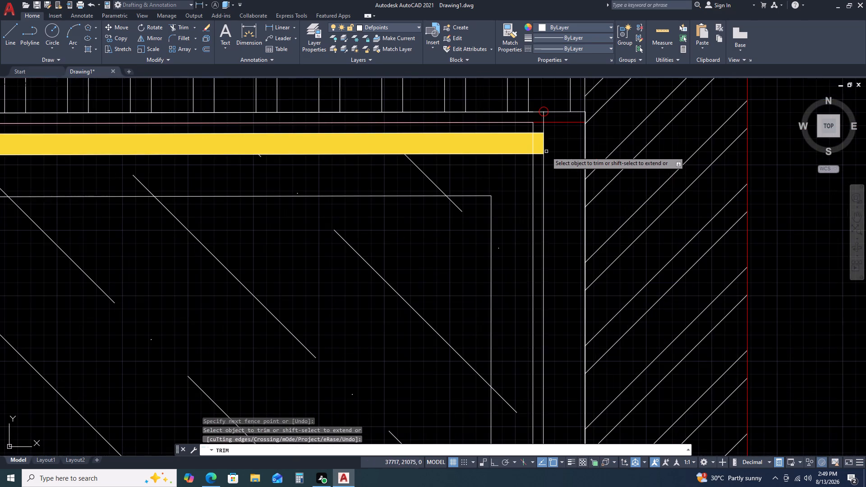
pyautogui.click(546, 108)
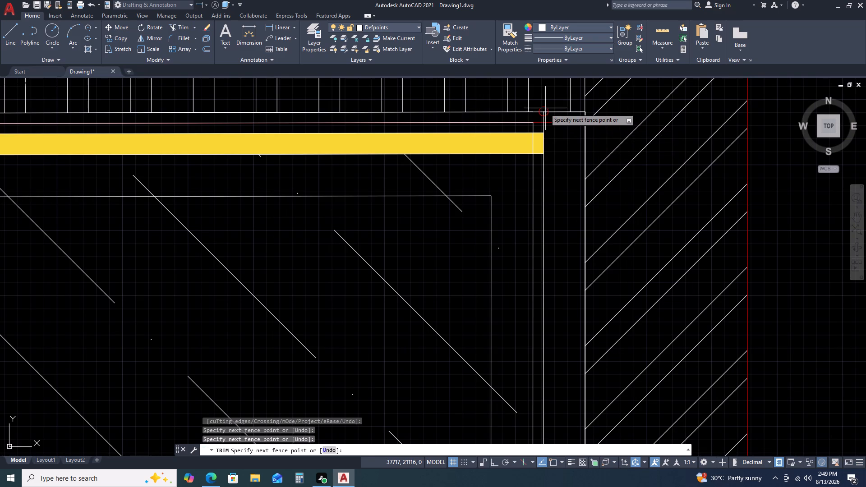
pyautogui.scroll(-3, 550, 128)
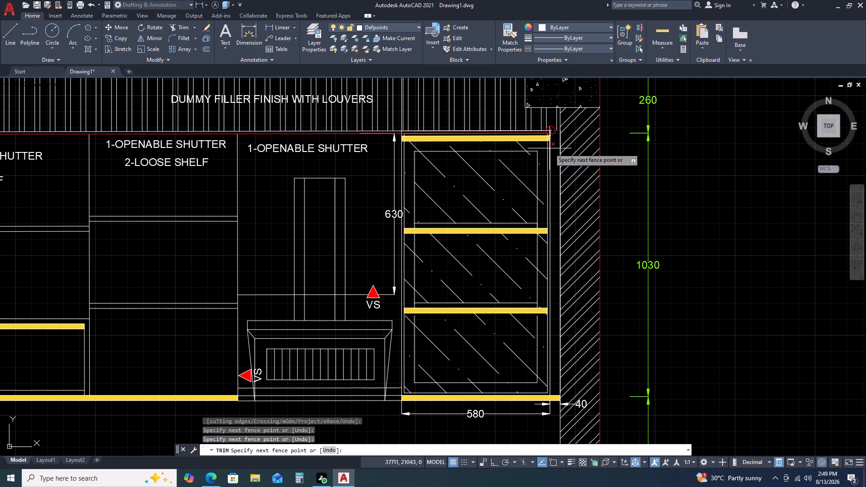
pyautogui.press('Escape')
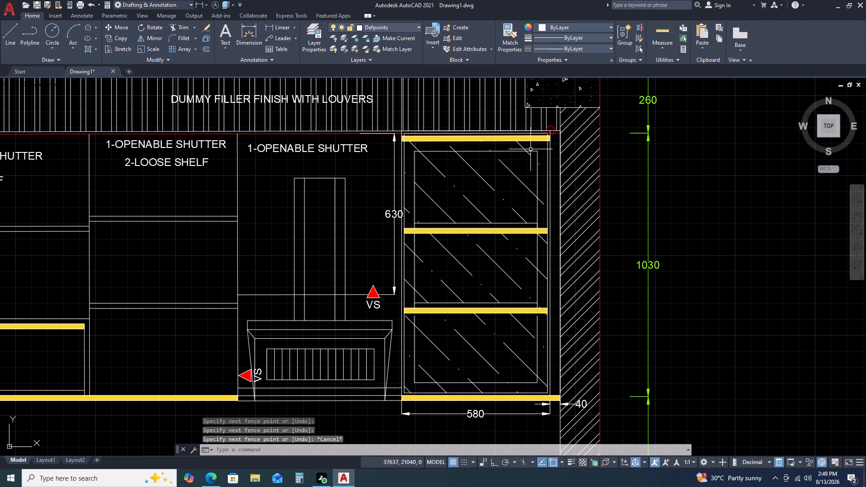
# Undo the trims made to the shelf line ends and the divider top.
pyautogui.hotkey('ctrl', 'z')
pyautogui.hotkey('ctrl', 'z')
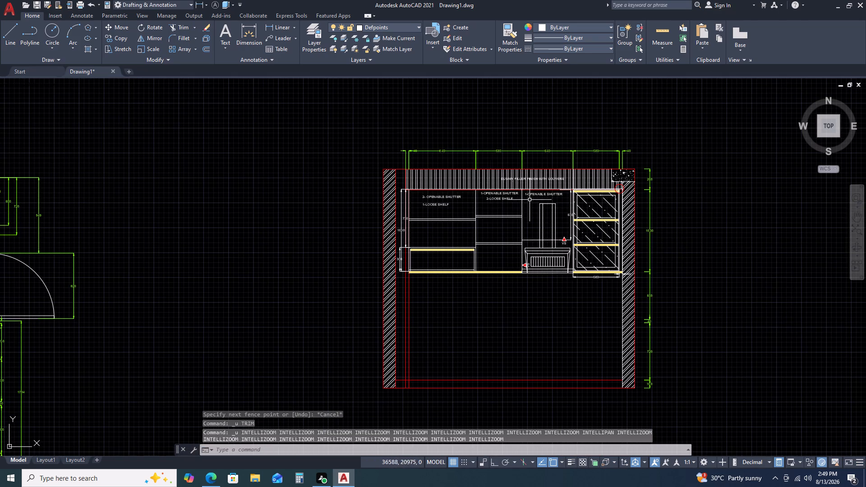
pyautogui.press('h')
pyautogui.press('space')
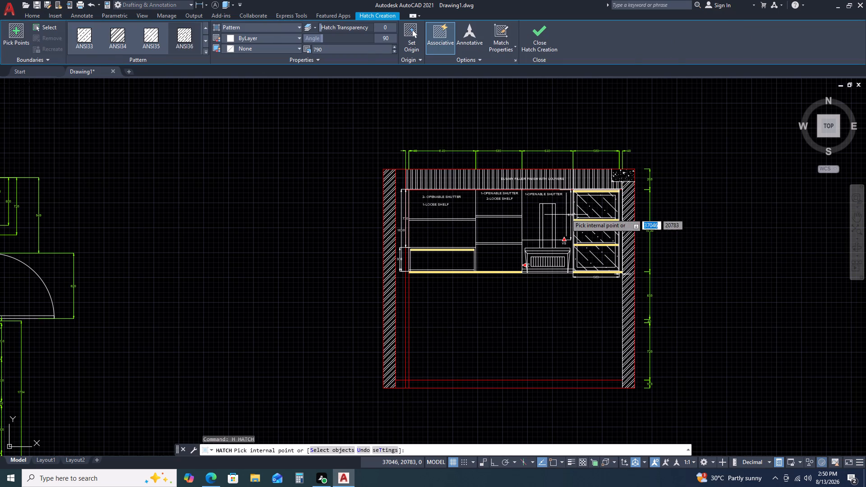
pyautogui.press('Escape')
# Offset the 100 high skirting line upward by 720 in the lower cabinet area.
pyautogui.scroll(2, 624, 222)
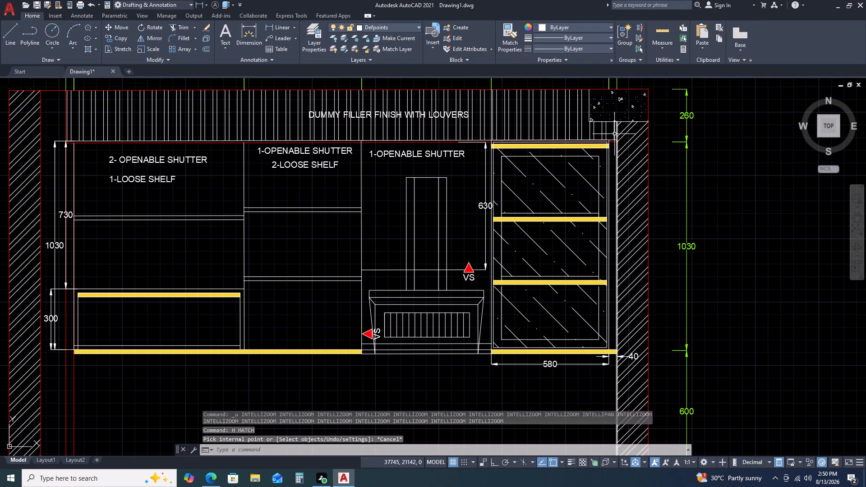
pyautogui.scroll(-1, 592, 140)
pyautogui.scroll(-1, 559, 165)
pyautogui.moveTo(574, 293); pyautogui.dragTo(537, 180, button='middle')
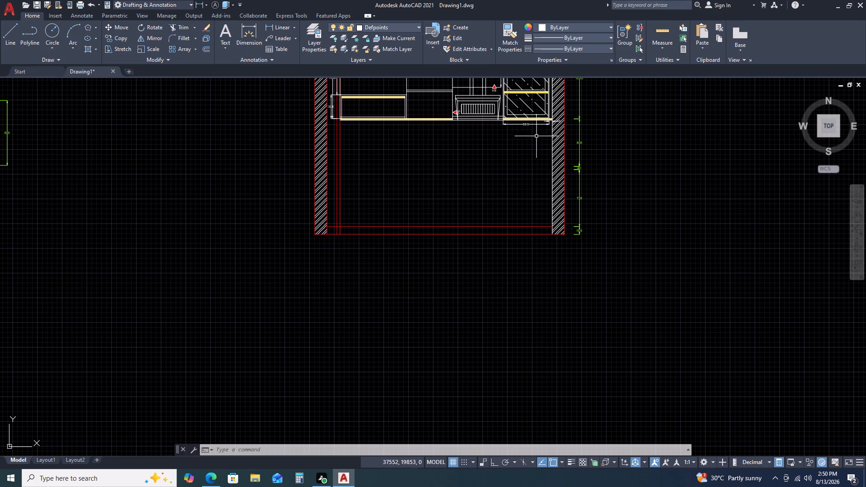
pyautogui.scroll(-2, 569, 171)
pyautogui.scroll(3, 496, 186)
pyautogui.moveTo(491, 202); pyautogui.dragTo(493, 179, button='middle')
pyautogui.middleClick(493, 178)
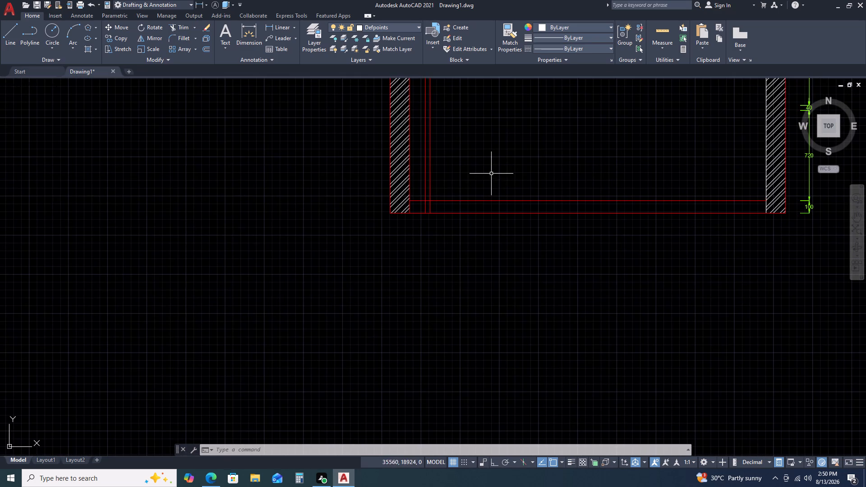
pyautogui.click(497, 204)
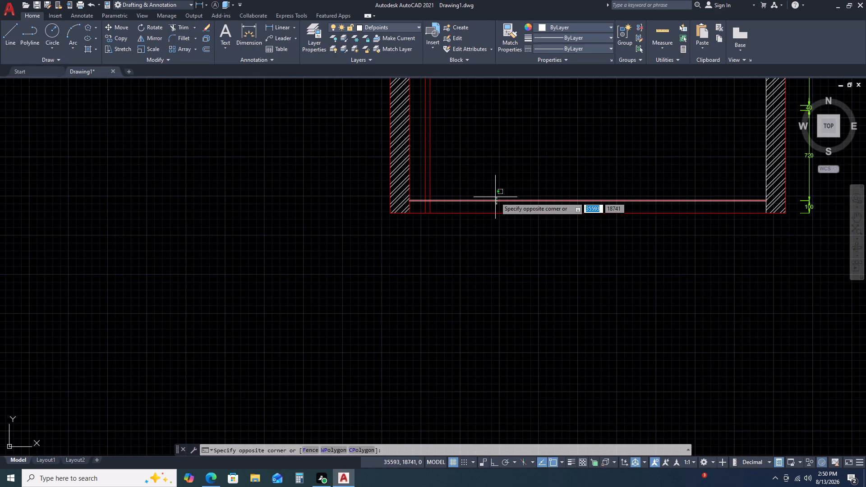
pyautogui.press('Escape')
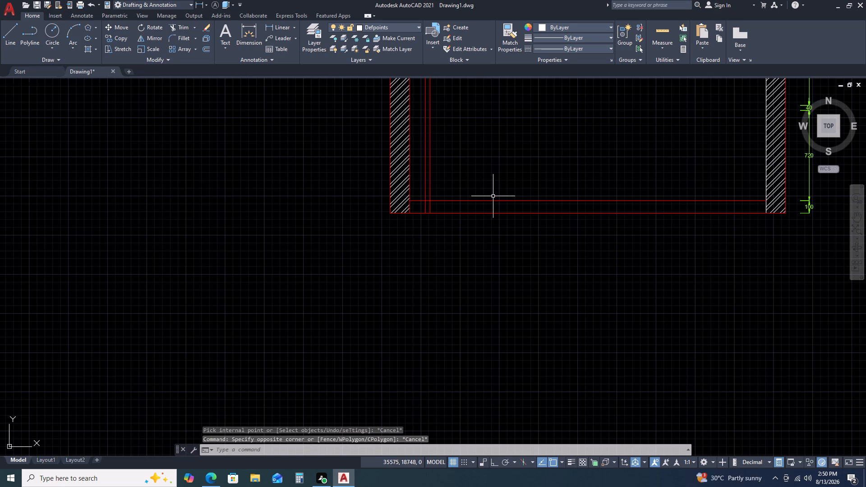
pyautogui.click(489, 200)
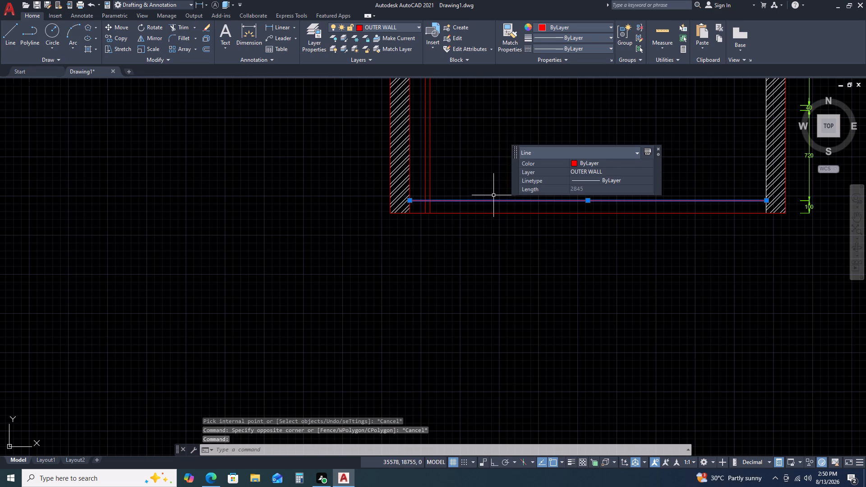
pyautogui.press('o')
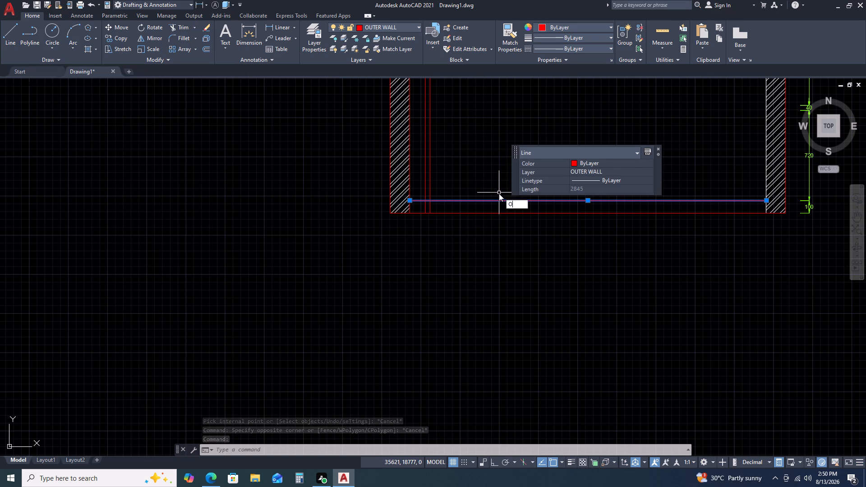
pyautogui.press('space')
pyautogui.press('7')
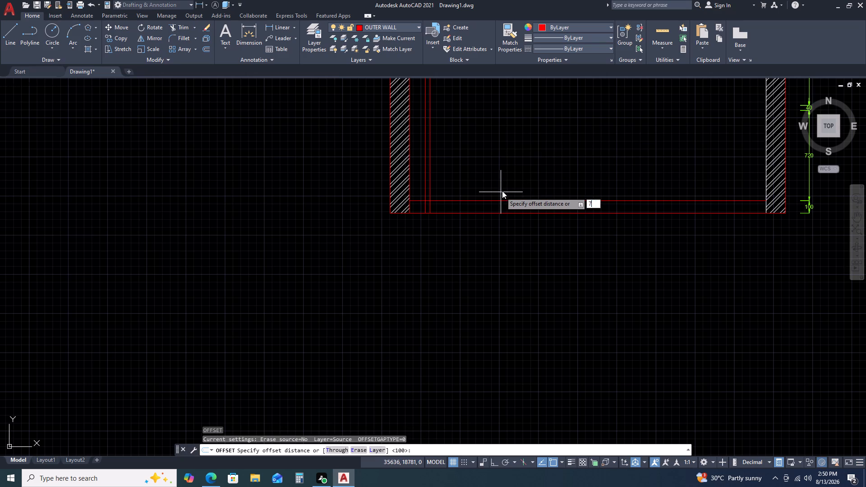
pyautogui.press('2')
pyautogui.press('0')
pyautogui.press('space')
pyautogui.click(513, 160)
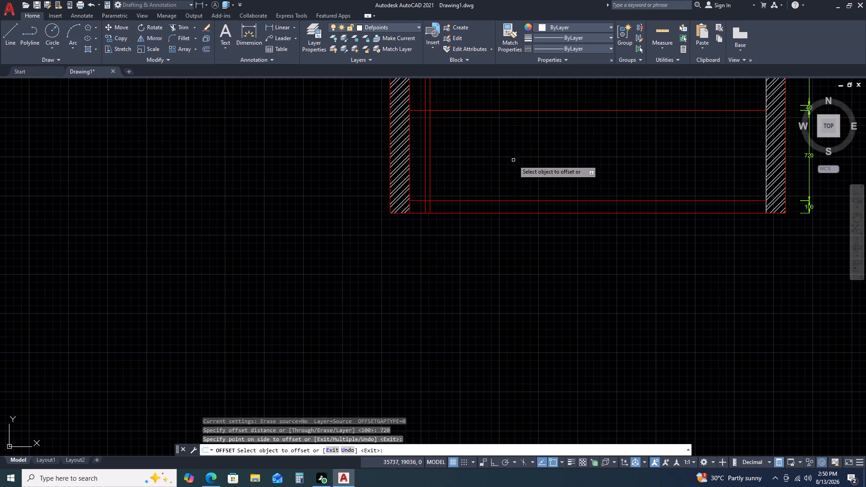
pyautogui.press('Escape')
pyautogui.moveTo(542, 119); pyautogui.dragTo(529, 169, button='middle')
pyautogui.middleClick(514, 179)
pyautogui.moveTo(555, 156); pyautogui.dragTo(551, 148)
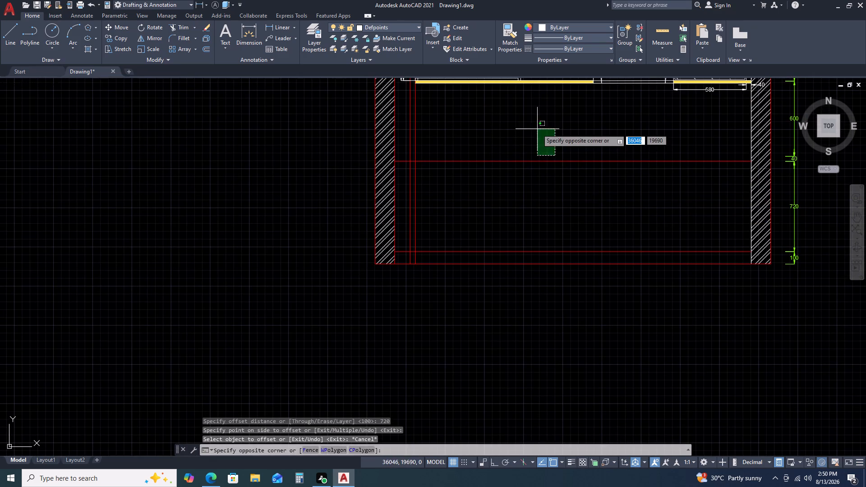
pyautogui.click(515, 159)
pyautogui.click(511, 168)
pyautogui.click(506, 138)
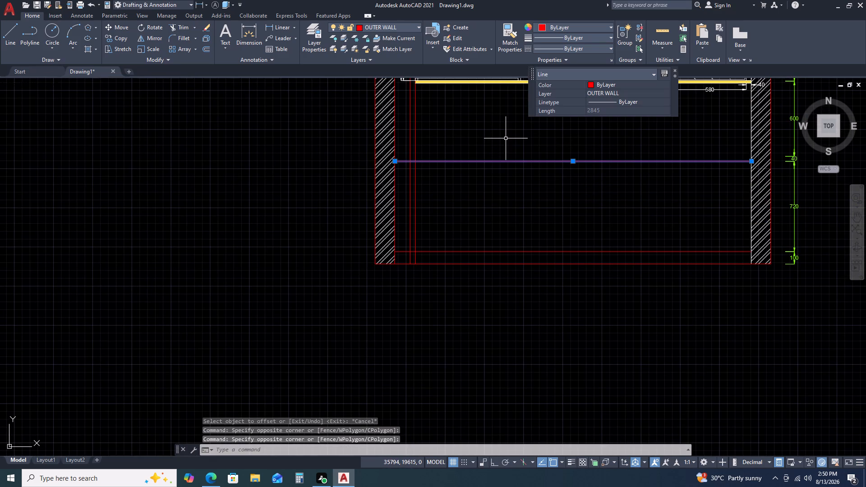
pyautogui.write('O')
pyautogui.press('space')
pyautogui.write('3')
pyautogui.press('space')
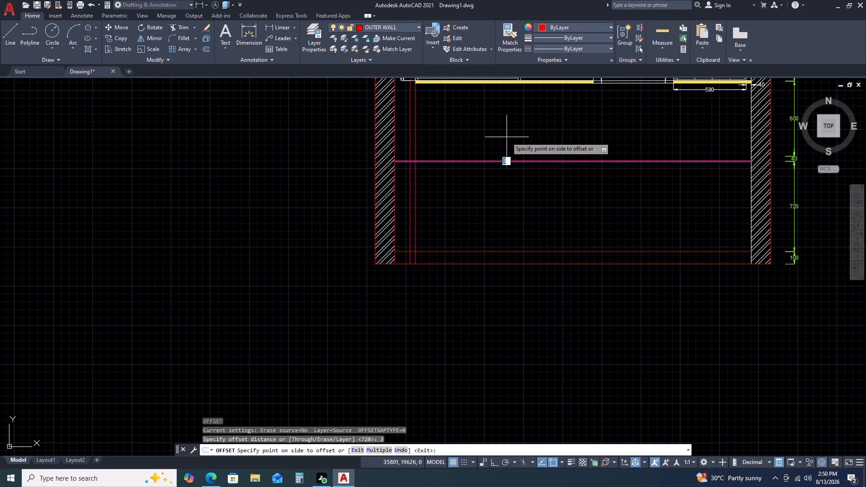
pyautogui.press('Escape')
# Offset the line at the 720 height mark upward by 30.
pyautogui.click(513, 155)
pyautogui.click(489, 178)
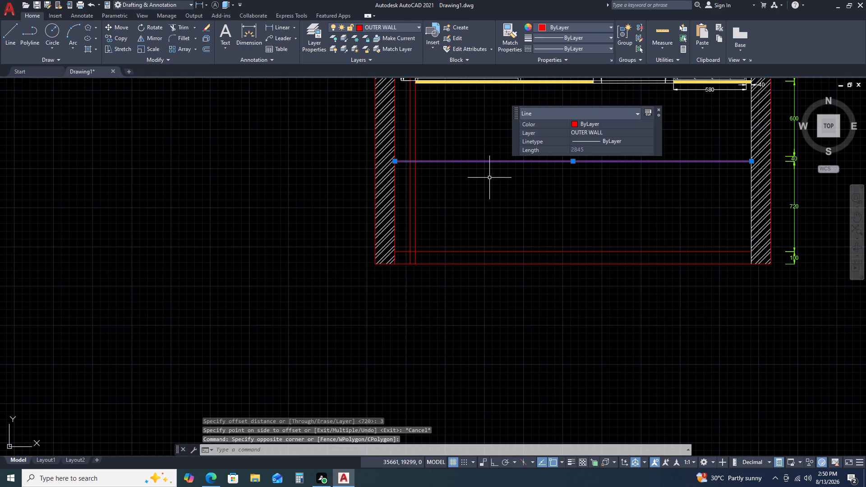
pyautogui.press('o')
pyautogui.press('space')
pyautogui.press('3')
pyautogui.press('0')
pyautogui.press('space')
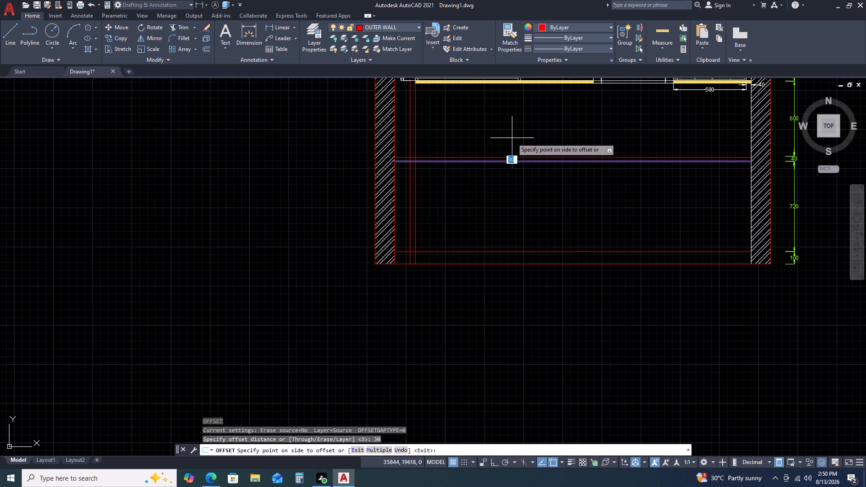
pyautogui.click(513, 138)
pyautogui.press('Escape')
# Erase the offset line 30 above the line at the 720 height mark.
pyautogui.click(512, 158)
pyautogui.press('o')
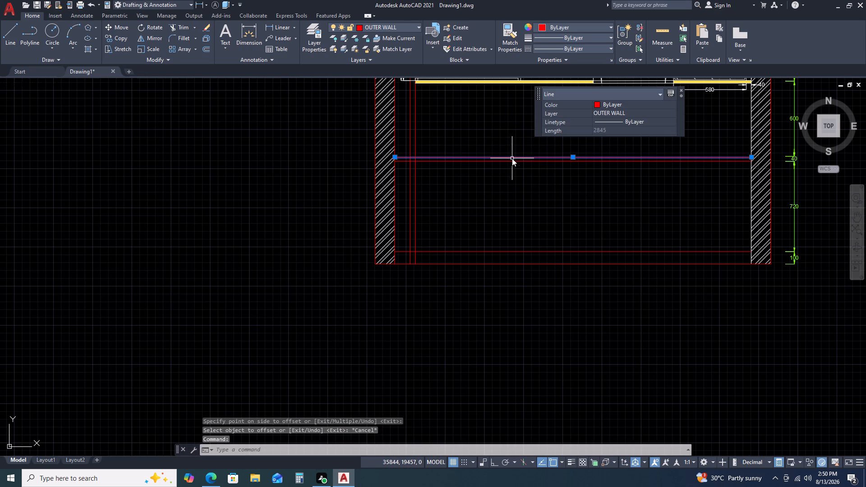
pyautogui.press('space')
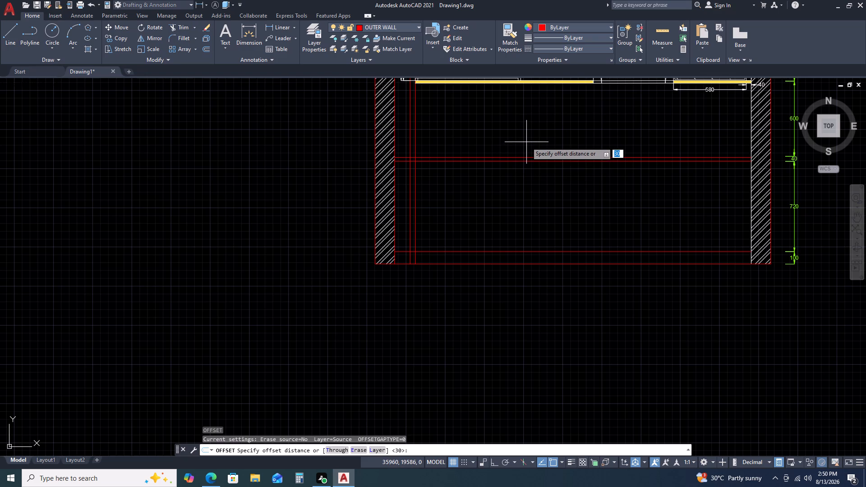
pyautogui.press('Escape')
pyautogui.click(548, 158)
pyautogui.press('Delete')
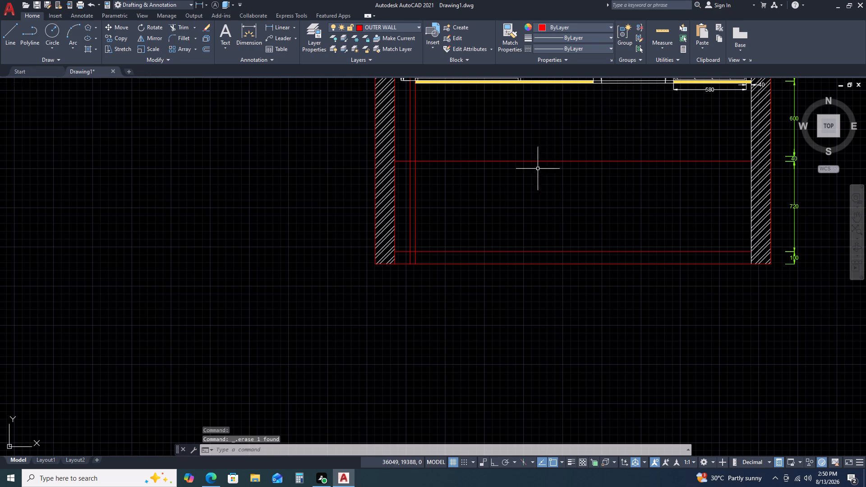
# Offset the line at the 720 height mark downward by 30.
pyautogui.moveTo(544, 185); pyautogui.dragTo(540, 179)
pyautogui.click(527, 152)
pyautogui.write('O 30')
pyautogui.press('space')
pyautogui.click(522, 179)
pyautogui.press('Escape')
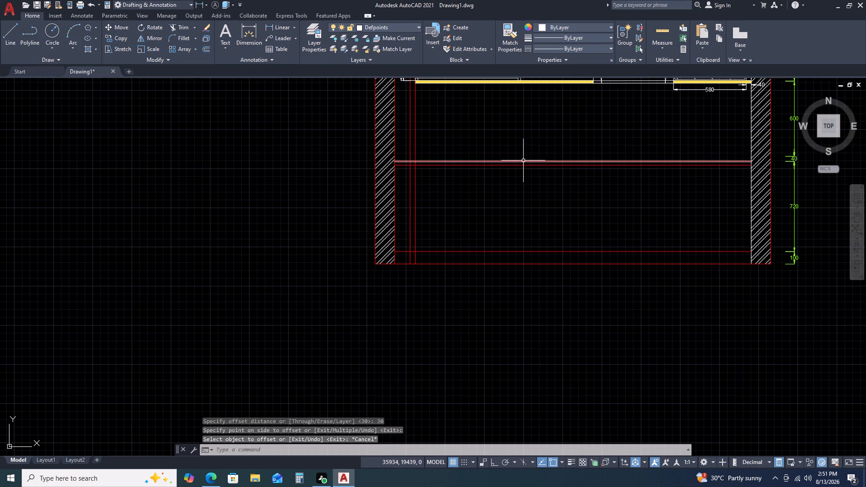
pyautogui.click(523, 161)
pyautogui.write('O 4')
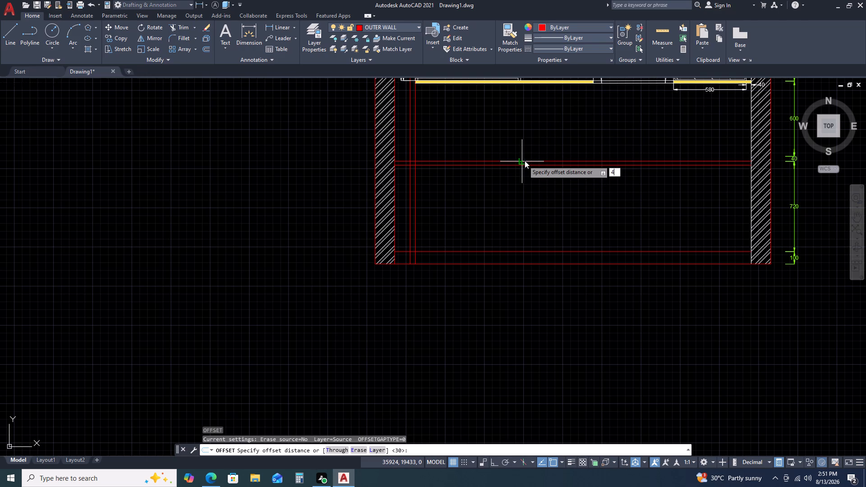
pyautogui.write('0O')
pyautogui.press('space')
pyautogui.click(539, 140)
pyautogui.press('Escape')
# Offset the line at the 720 height mark upward by 40 for the countertop band.
pyautogui.scroll(-3, 543, 151)
pyautogui.scroll(4, 550, 155)
pyautogui.click(557, 173)
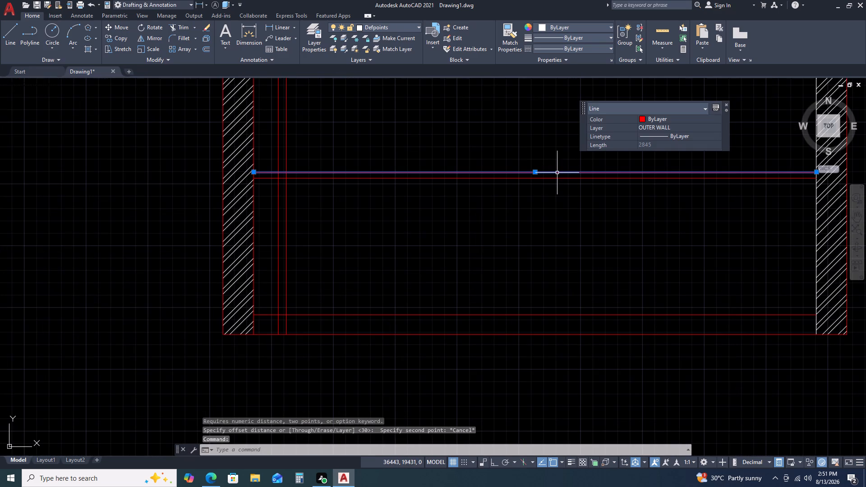
pyautogui.write('O')
pyautogui.press('space')
pyautogui.write('40')
pyautogui.press('space')
pyautogui.click(557, 168)
pyautogui.press('Escape')
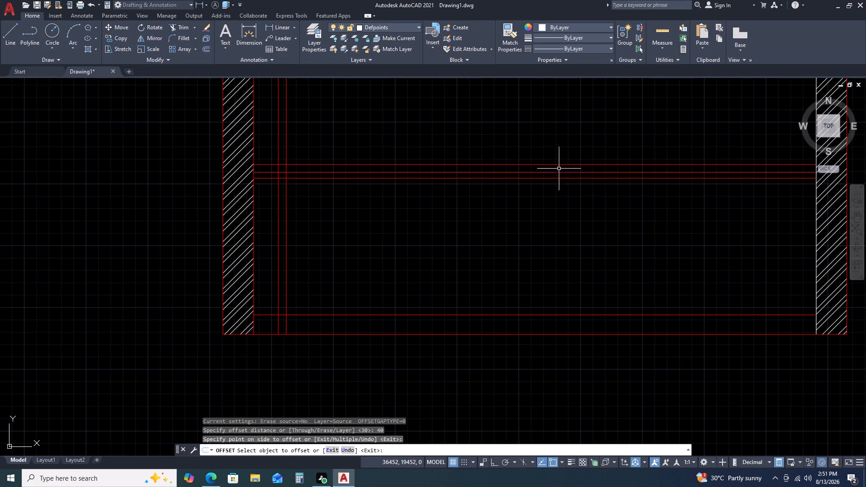
# Move the three horizontal countertop lines from the OUTER WALL layer to Layer1.
pyautogui.scroll(-5, 408, 163)
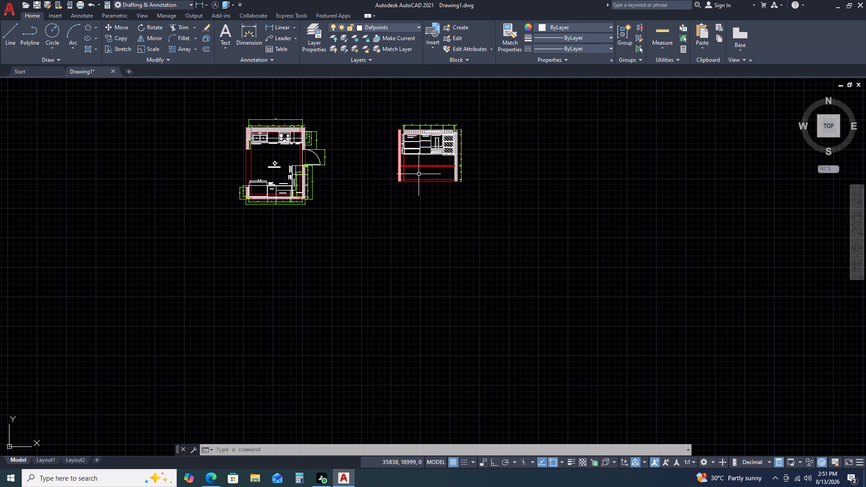
pyautogui.scroll(-1, 419, 196)
pyautogui.scroll(3, 427, 160)
pyautogui.scroll(3, 364, 214)
pyautogui.moveTo(417, 218); pyautogui.dragTo(429, 190, button='middle')
pyautogui.middleClick(429, 183)
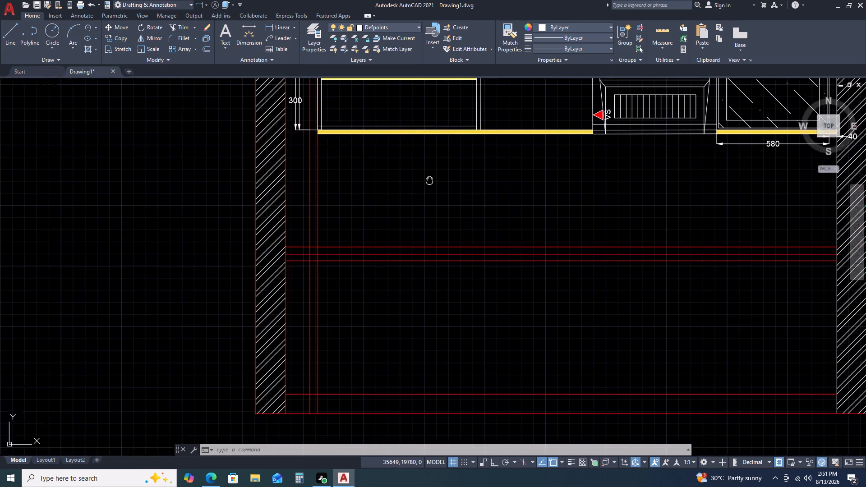
pyautogui.moveTo(489, 214); pyautogui.dragTo(480, 217)
pyautogui.click(395, 299)
pyautogui.click(387, 25)
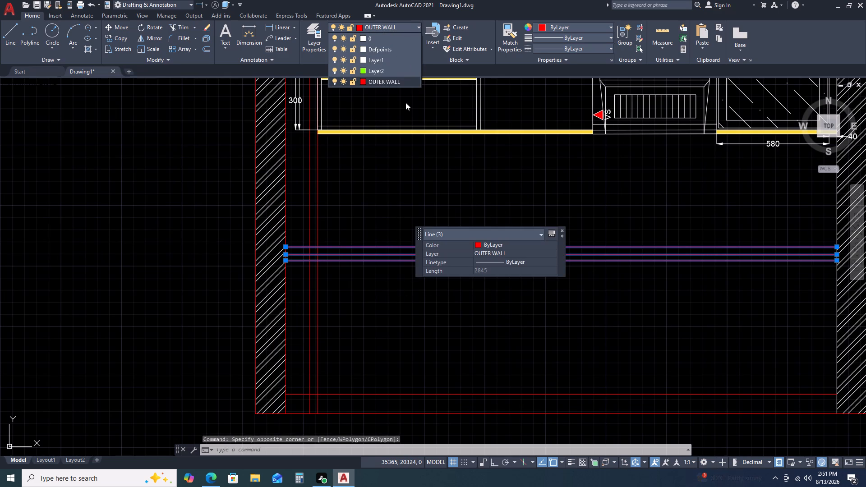
pyautogui.click(382, 61)
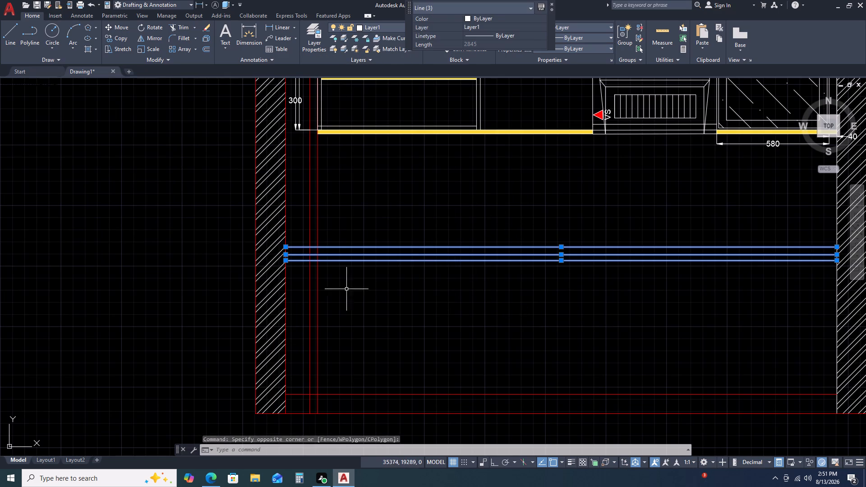
pyautogui.press('Escape')
# Trim the two red vertical lines beside the left wall where they cross the bands between the three horizontal countertop lines.
pyautogui.moveTo(529, 274); pyautogui.dragTo(523, 251, button='middle')
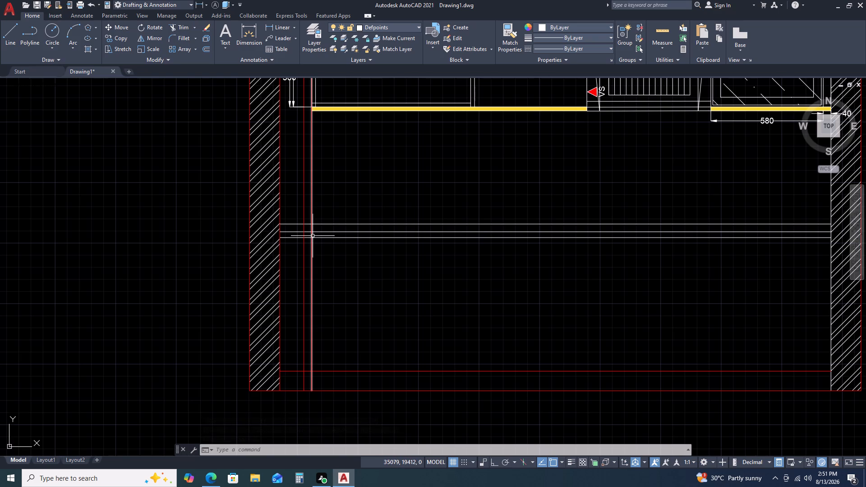
pyautogui.scroll(1, 323, 242)
pyautogui.press('t')
pyautogui.press('r')
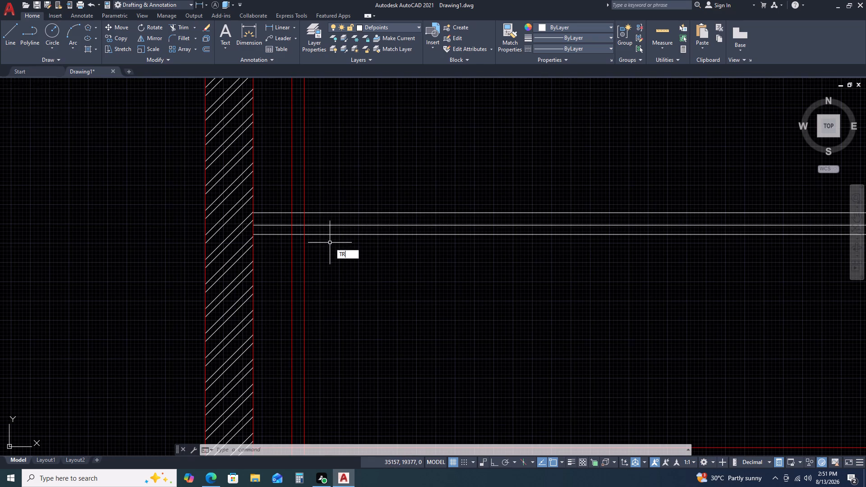
pyautogui.press('space')
pyautogui.scroll(2, 309, 235)
pyautogui.moveTo(315, 221); pyautogui.dragTo(310, 221)
pyautogui.click(250, 214)
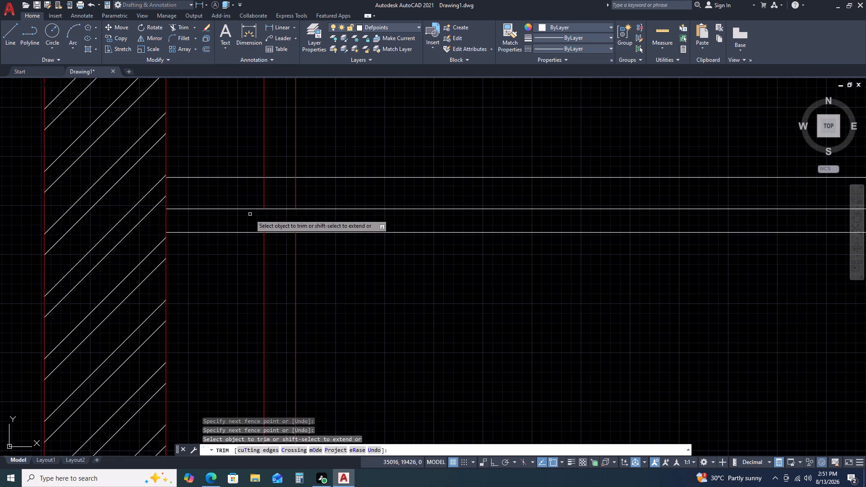
pyautogui.click(335, 197)
pyautogui.click(253, 192)
pyautogui.scroll(-4, 403, 207)
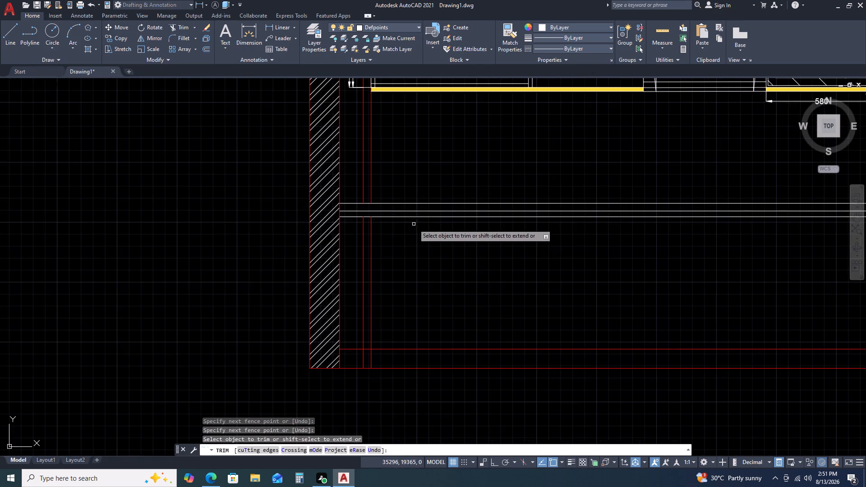
pyautogui.scroll(-3, 576, 243)
pyautogui.press('Escape')
# Fill the 30 high strip between the lower two countertop lines with a solid hatch in colour 214.
pyautogui.scroll(2, 565, 243)
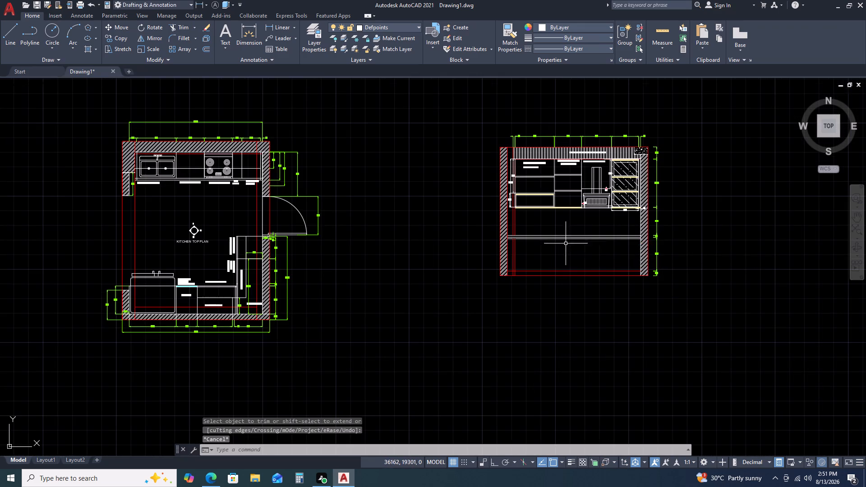
pyautogui.scroll(3, 565, 243)
pyautogui.press('h')
pyautogui.press('space')
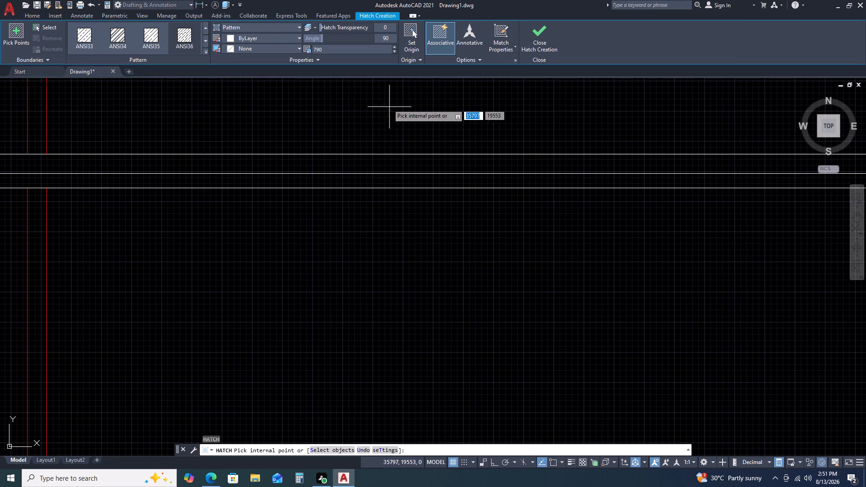
pyautogui.click(278, 29)
pyautogui.click(269, 39)
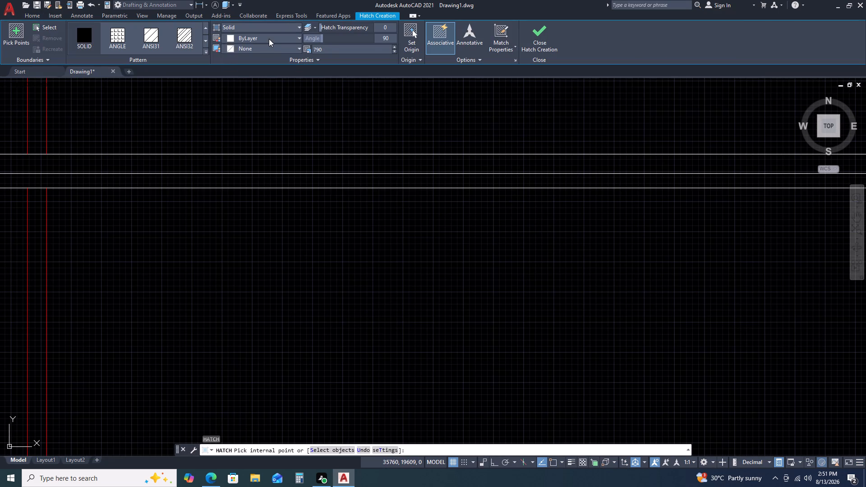
pyautogui.click(280, 38)
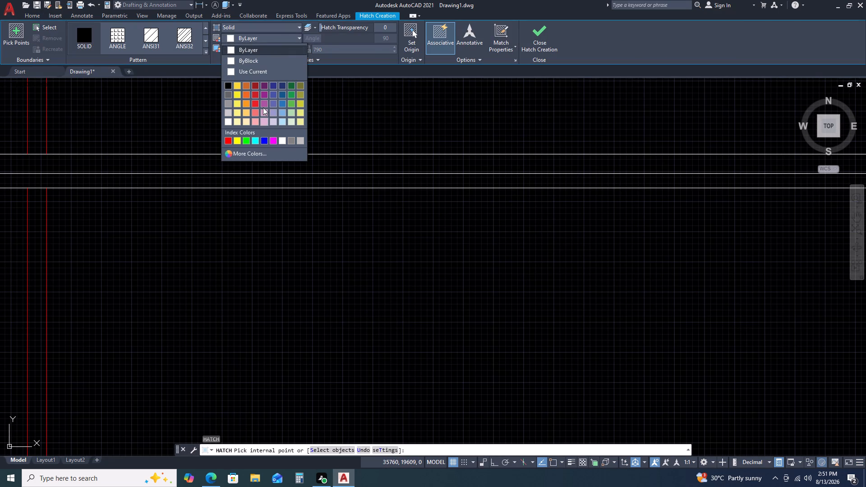
pyautogui.moveTo(265, 155); pyautogui.dragTo(270, 156)
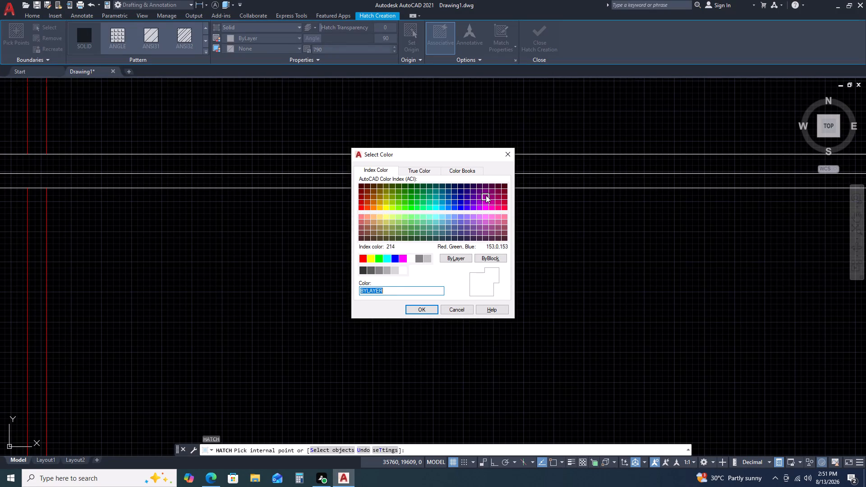
pyautogui.click(486, 196)
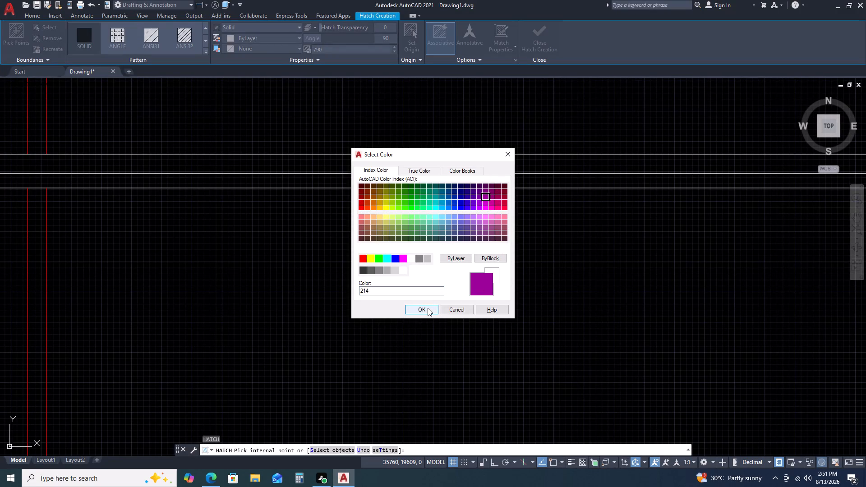
pyautogui.click(428, 308)
pyautogui.click(415, 177)
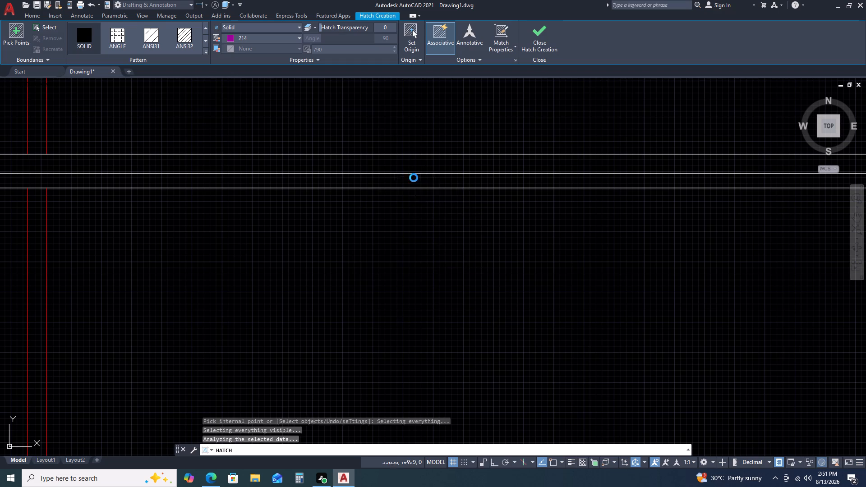
pyautogui.scroll(-4, 414, 179)
pyautogui.scroll(-3, 367, 225)
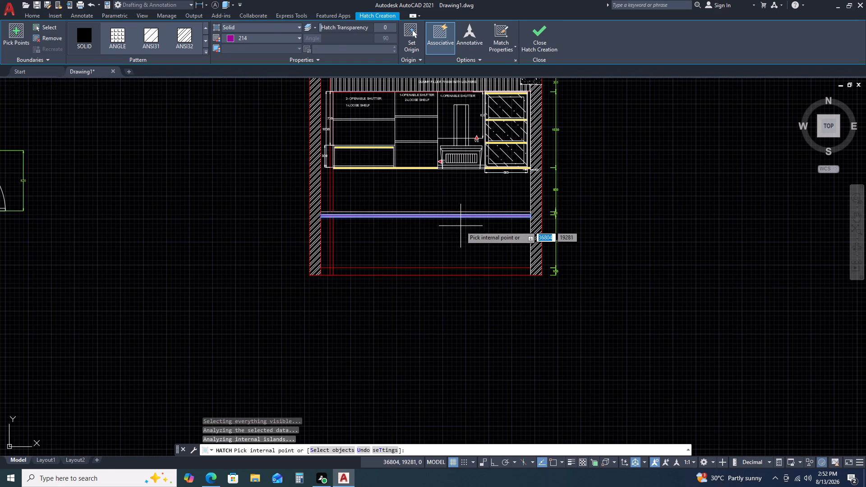
pyautogui.press('Escape')
# Hatch the 40 high countertop band with the AR-CONC pattern, using the ByLayer colour.
pyautogui.scroll(2, 471, 219)
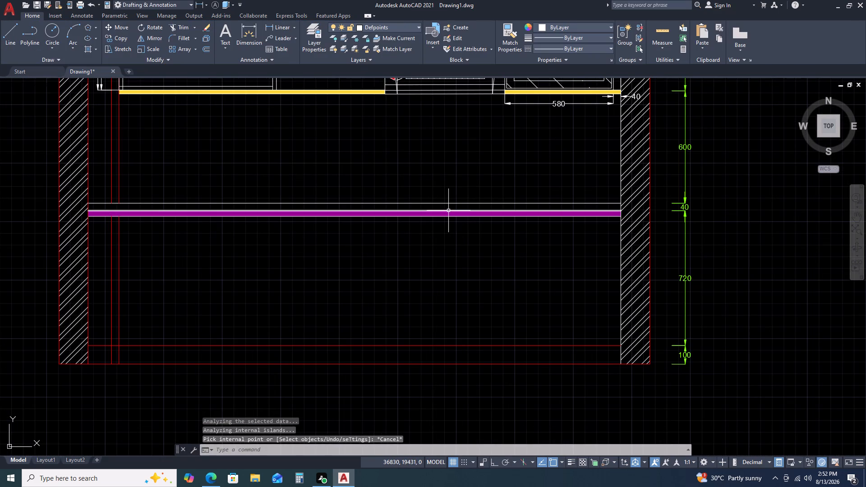
pyautogui.write('H')
pyautogui.press('space')
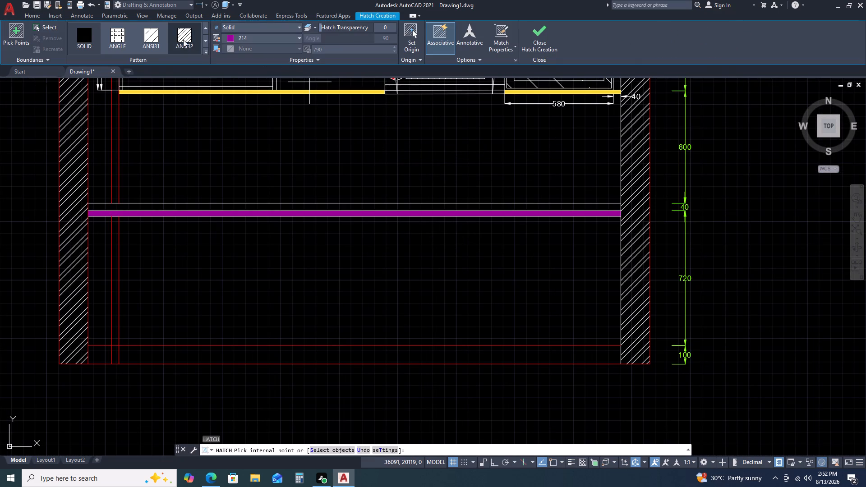
pyautogui.click(254, 26)
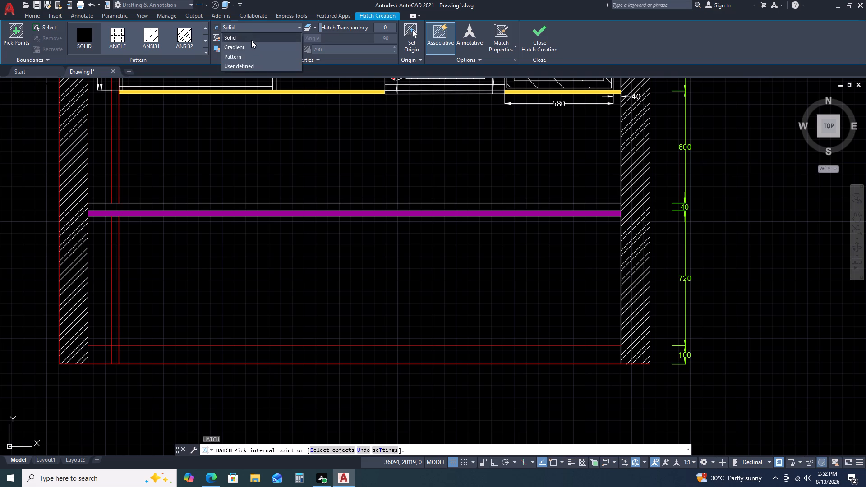
pyautogui.click(246, 58)
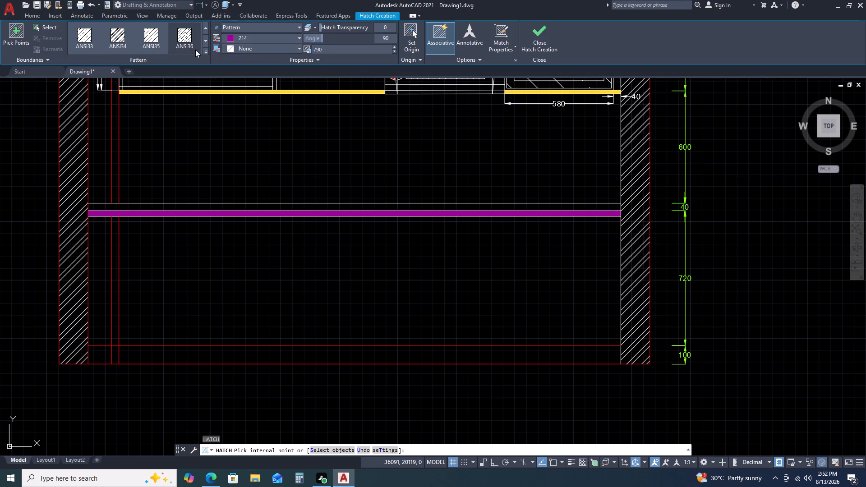
pyautogui.click(207, 51)
pyautogui.click(187, 104)
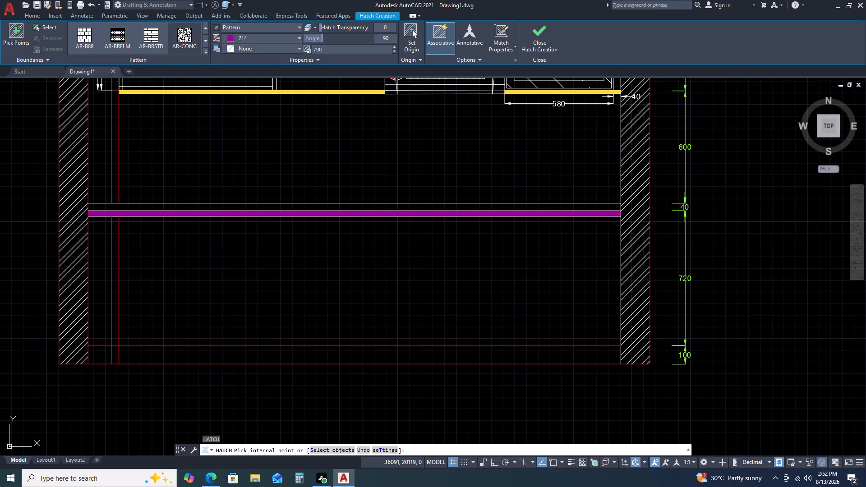
pyautogui.click(268, 208)
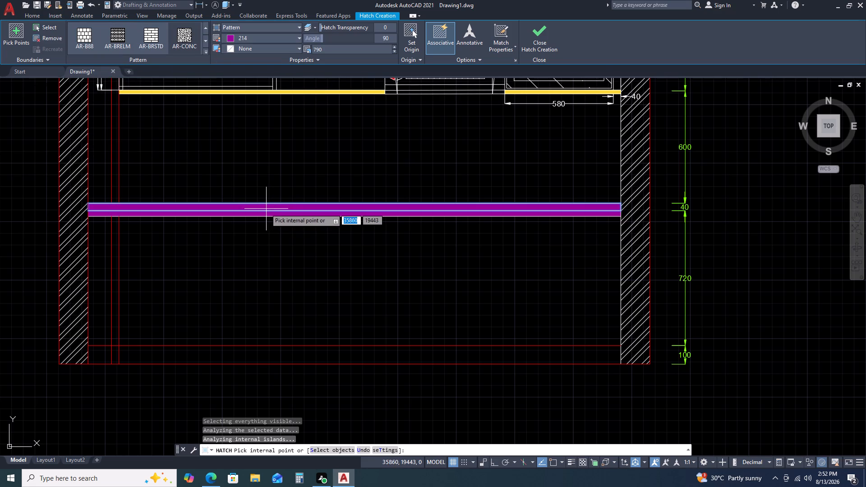
pyautogui.click(262, 38)
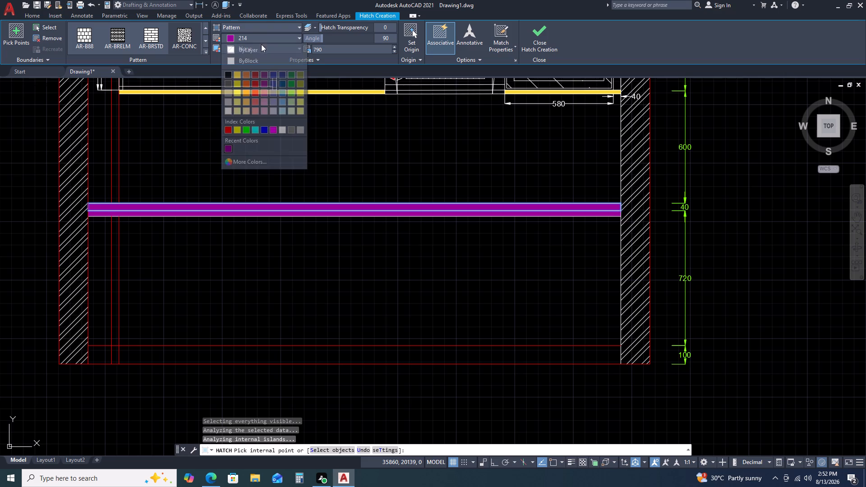
pyautogui.click(256, 52)
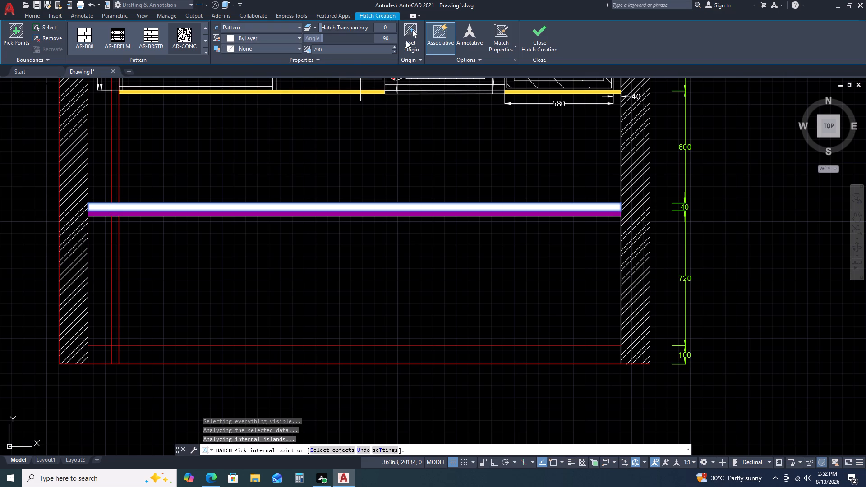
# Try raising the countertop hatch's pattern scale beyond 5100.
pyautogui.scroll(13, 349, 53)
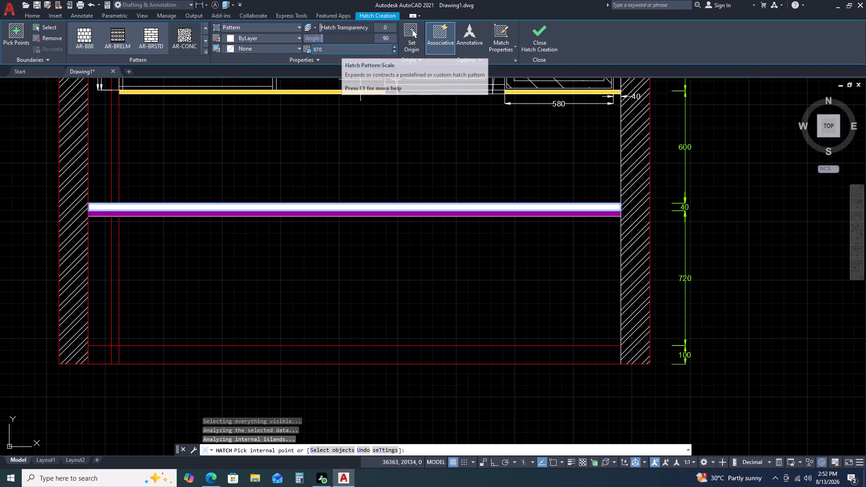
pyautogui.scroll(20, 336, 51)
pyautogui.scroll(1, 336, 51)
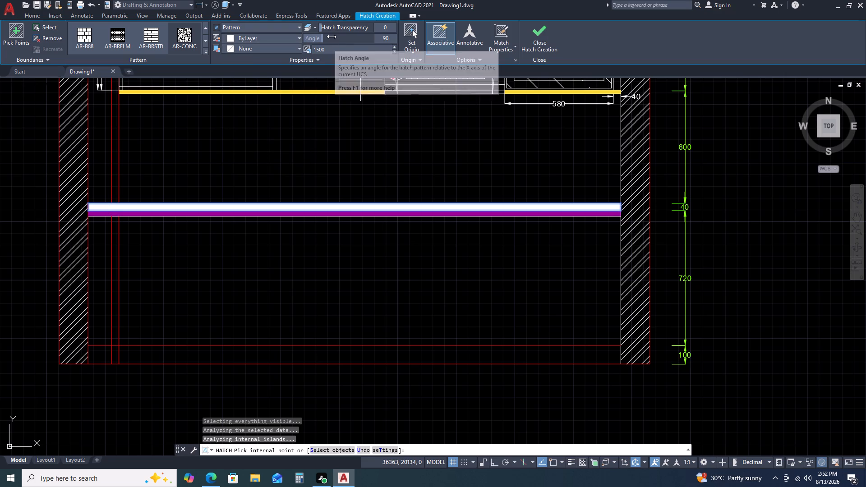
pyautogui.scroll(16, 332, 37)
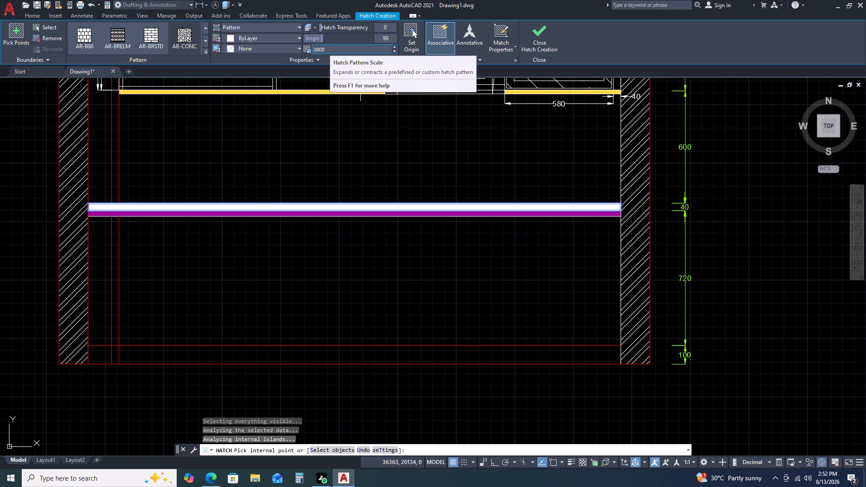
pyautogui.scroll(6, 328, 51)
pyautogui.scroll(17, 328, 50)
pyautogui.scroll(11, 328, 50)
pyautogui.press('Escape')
# Match the countertop band's hatch properties to the concrete hatch of the beam at the elevation's upper right corner.
pyautogui.scroll(3, 419, 214)
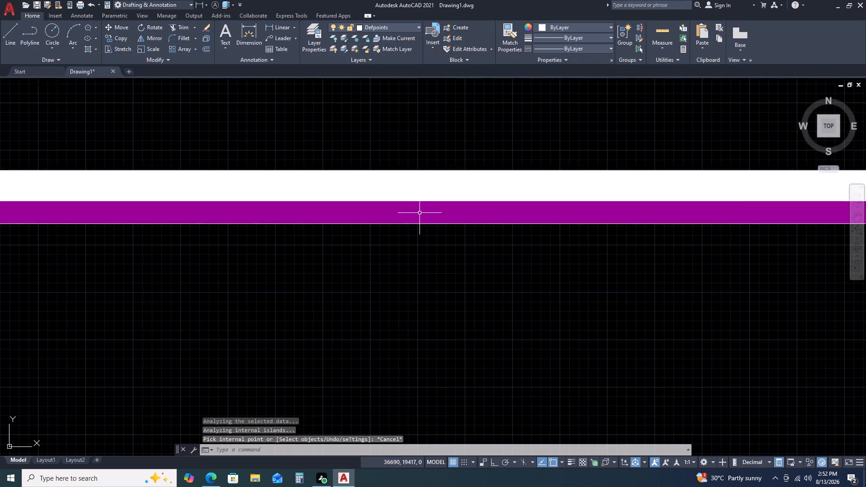
pyautogui.press('m')
pyautogui.press('a')
pyautogui.press('space')
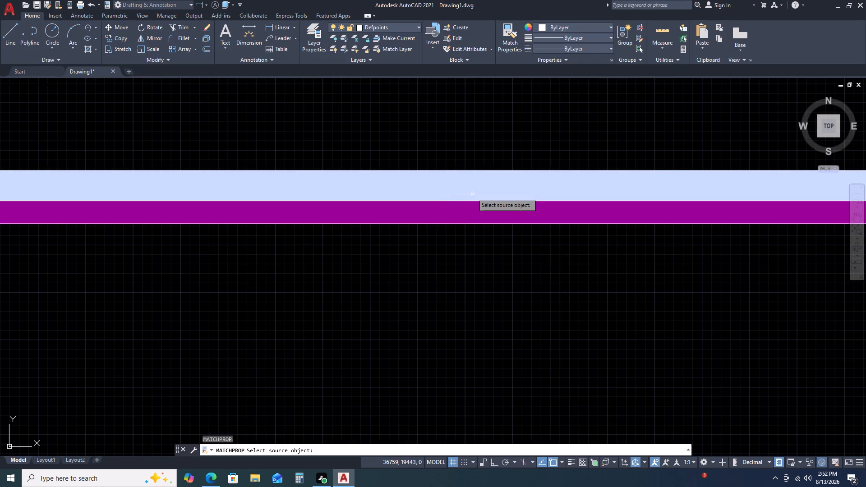
pyautogui.scroll(-9, 473, 195)
pyautogui.scroll(4, 501, 189)
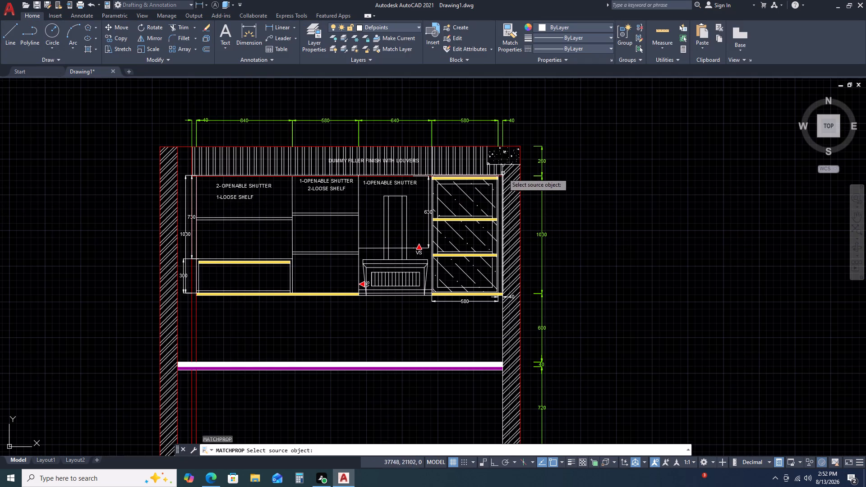
pyautogui.click(509, 155)
pyautogui.click(503, 149)
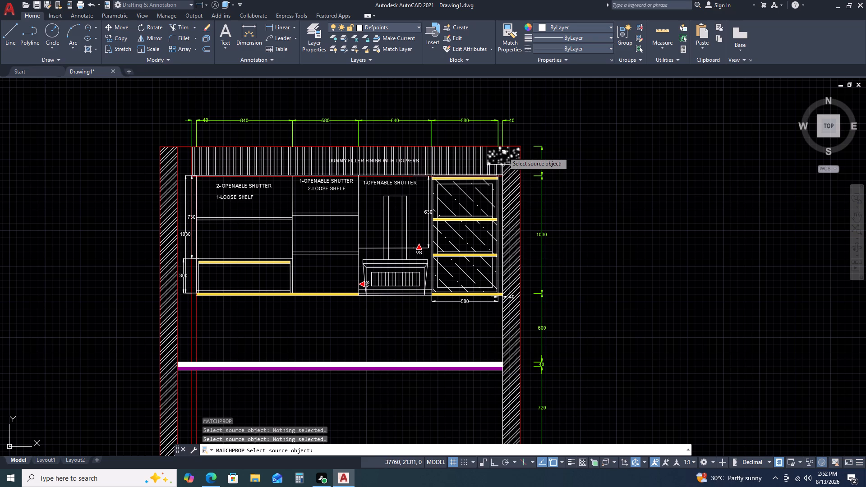
pyautogui.click(503, 152)
pyautogui.scroll(3, 450, 371)
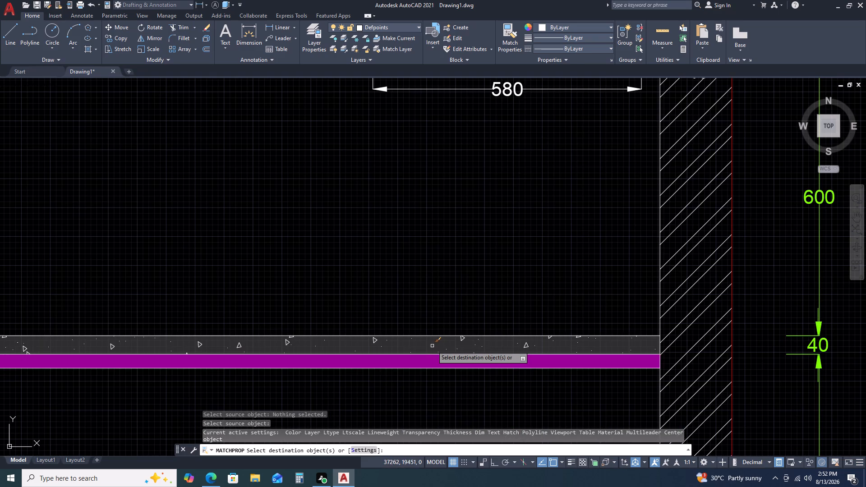
pyautogui.click(432, 346)
pyautogui.press('Escape')
# Reduce the countertop band's AR-CONC hatch scale to 5.
pyautogui.scroll(-3, 689, 295)
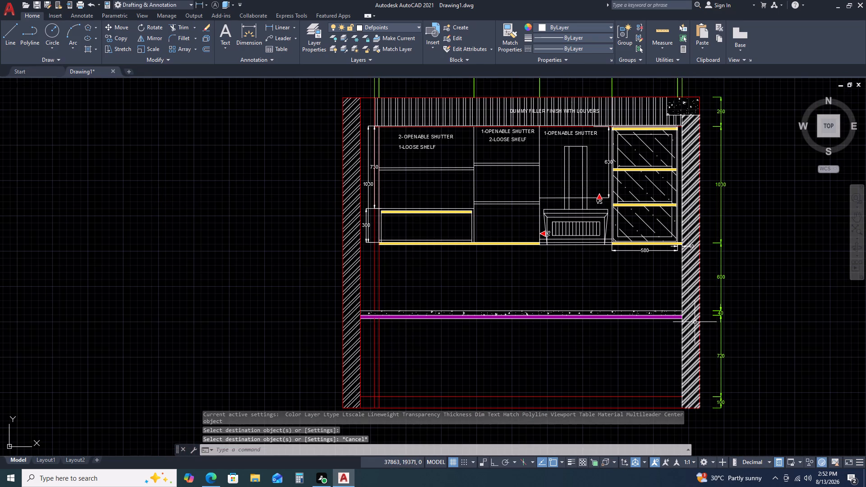
pyautogui.scroll(3, 601, 315)
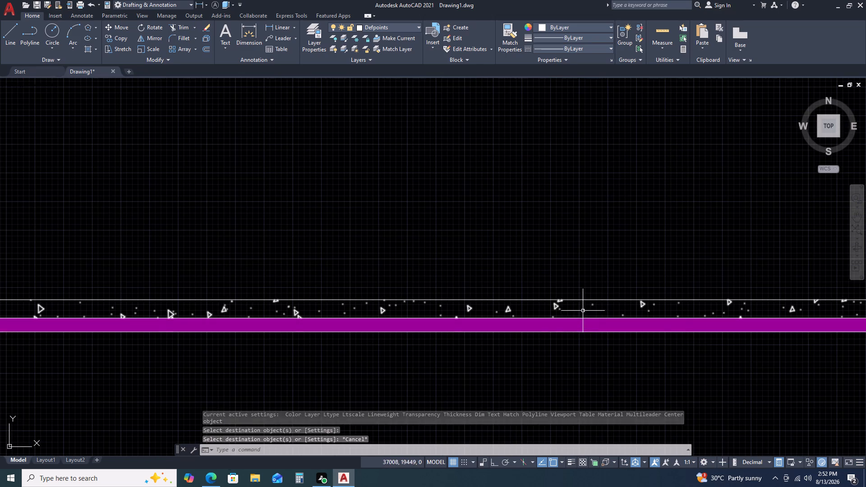
pyautogui.moveTo(580, 310); pyautogui.dragTo(570, 310)
pyautogui.click(545, 308)
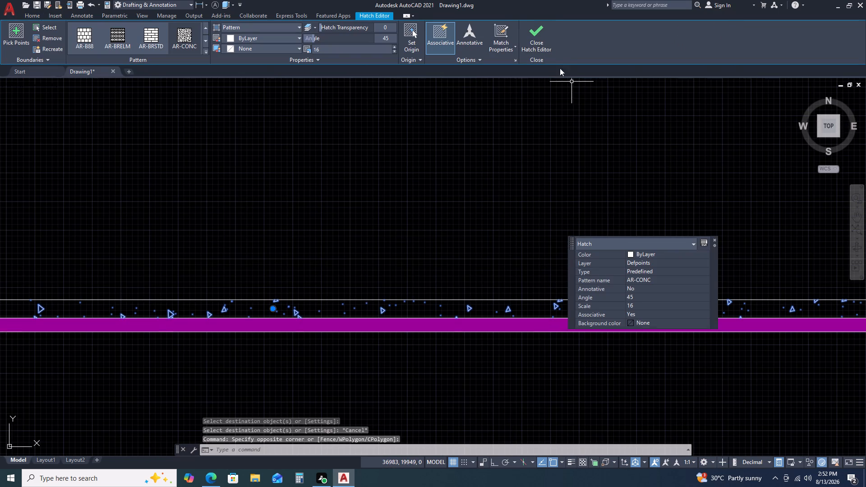
pyautogui.scroll(-8, 339, 51)
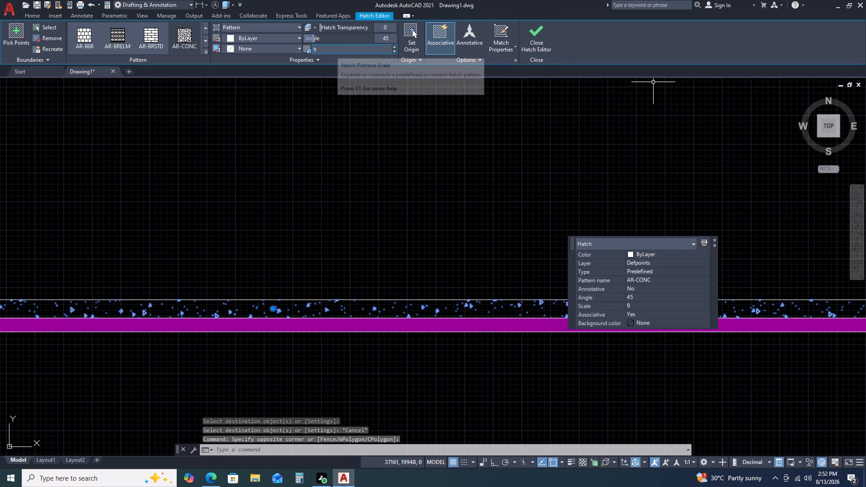
pyautogui.scroll(-16, 337, 47)
pyautogui.scroll(1, 337, 46)
pyautogui.scroll(-11, 337, 46)
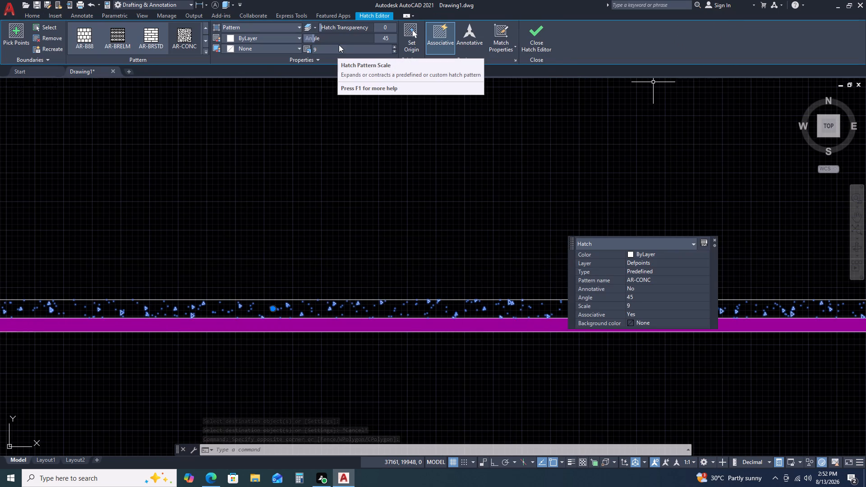
pyautogui.scroll(-12, 339, 45)
pyautogui.scroll(1, 325, 51)
pyautogui.scroll(-13, 325, 51)
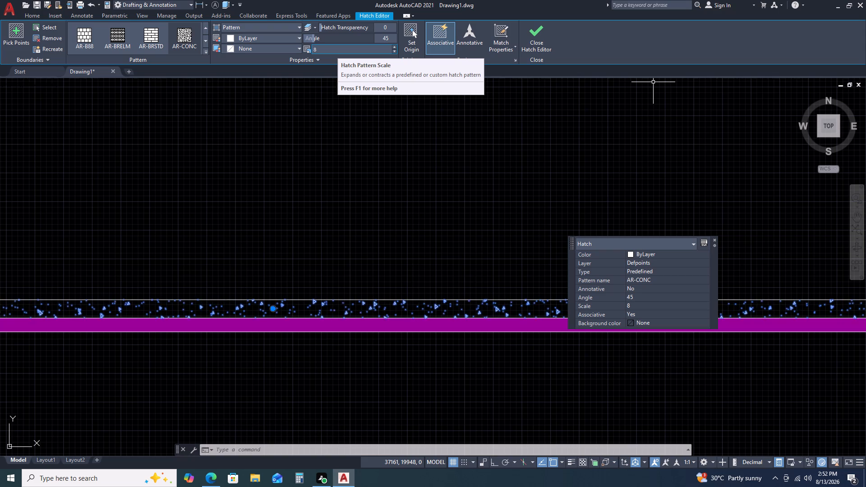
pyautogui.scroll(-10, 325, 51)
pyautogui.scroll(1, 325, 51)
pyautogui.scroll(-18, 325, 51)
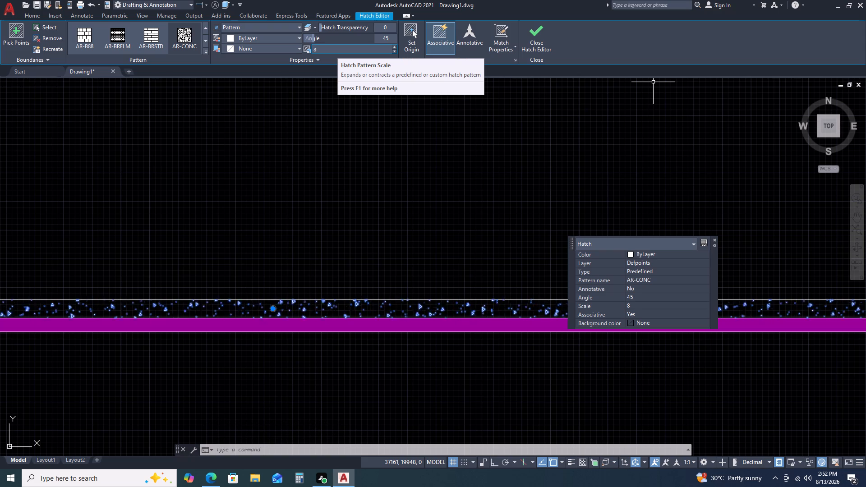
pyautogui.scroll(-5, 325, 51)
pyautogui.scroll(1, 325, 51)
pyautogui.scroll(-12, 325, 51)
pyautogui.scroll(-11, 325, 51)
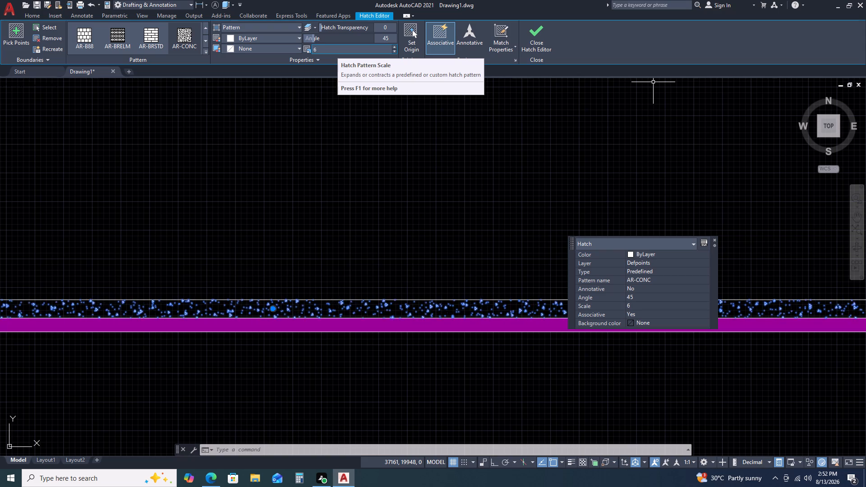
pyautogui.scroll(-4, 327, 50)
pyautogui.scroll(1, 327, 50)
pyautogui.scroll(-1, 327, 50)
pyautogui.scroll(1, 327, 50)
pyautogui.scroll(-7, 327, 50)
pyautogui.scroll(1, 327, 50)
pyautogui.scroll(-12, 327, 50)
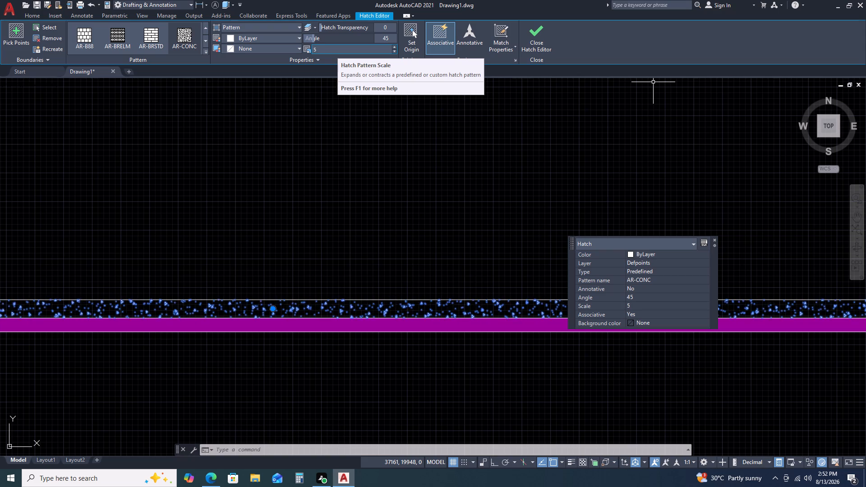
pyautogui.scroll(-1, 327, 51)
pyautogui.scroll(1, 326, 51)
pyautogui.scroll(-12, 325, 52)
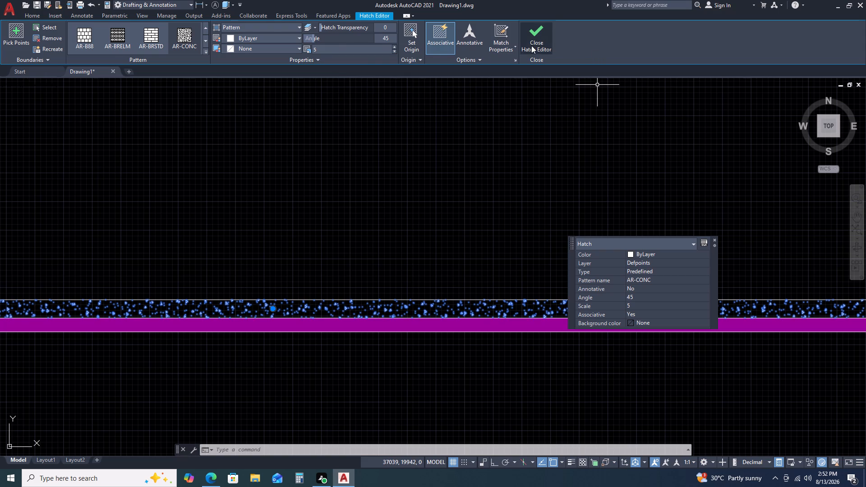
pyautogui.click(531, 46)
pyautogui.press('Escape')
# Add a horizontal linear dimension below the floor line from the left wall's inner face to the farther red vertical line.
pyautogui.scroll(-4, 498, 101)
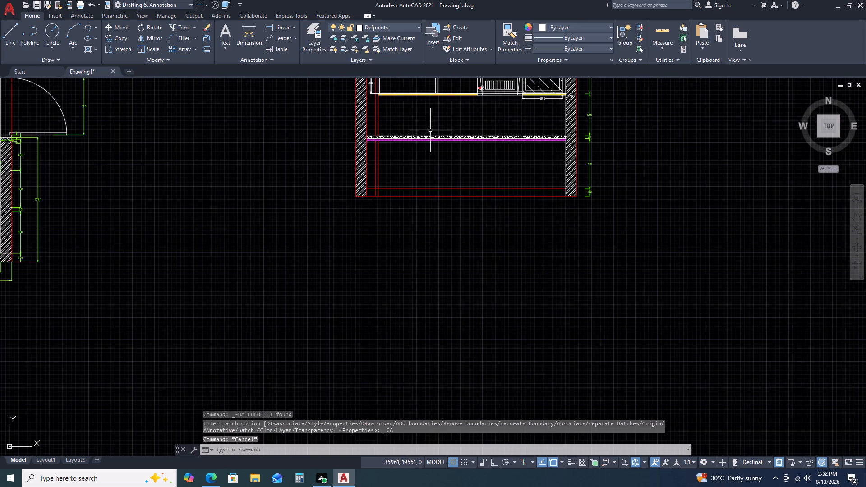
pyautogui.scroll(2, 405, 134)
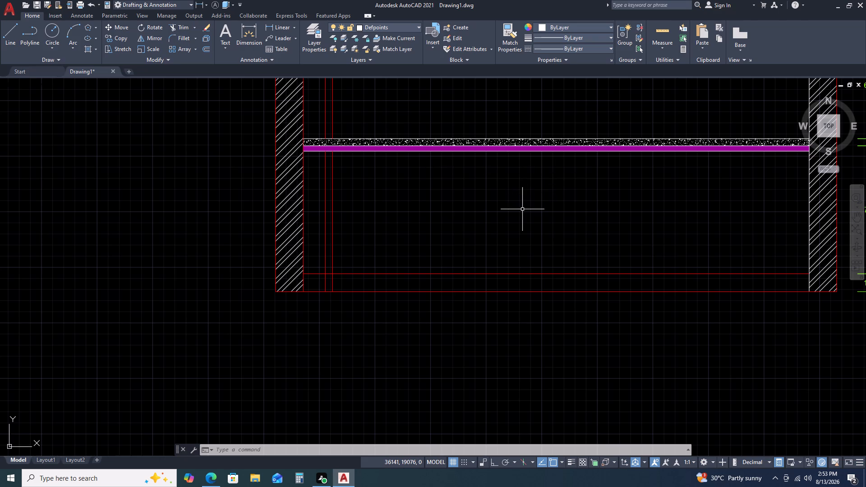
pyautogui.scroll(-1, 688, 245)
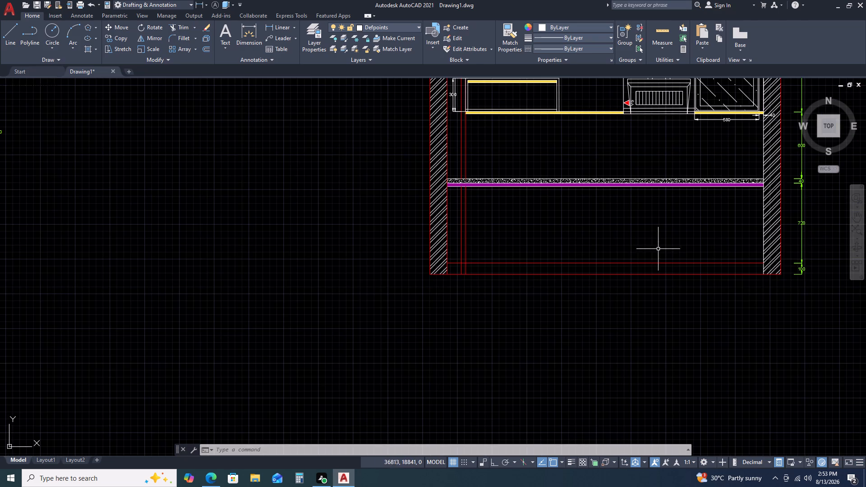
pyautogui.press('d')
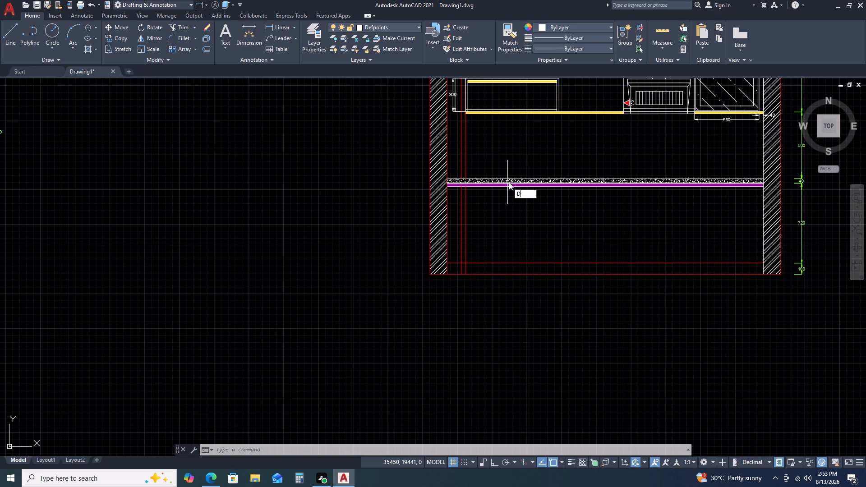
pyautogui.press('l')
pyautogui.press('i')
pyautogui.press('space')
pyautogui.scroll(2, 451, 282)
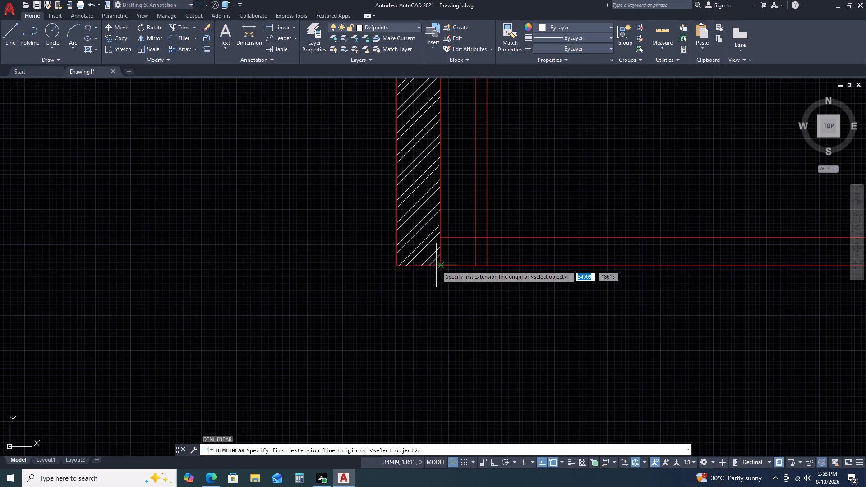
pyautogui.moveTo(440, 267); pyautogui.dragTo(445, 270)
pyautogui.click(489, 267)
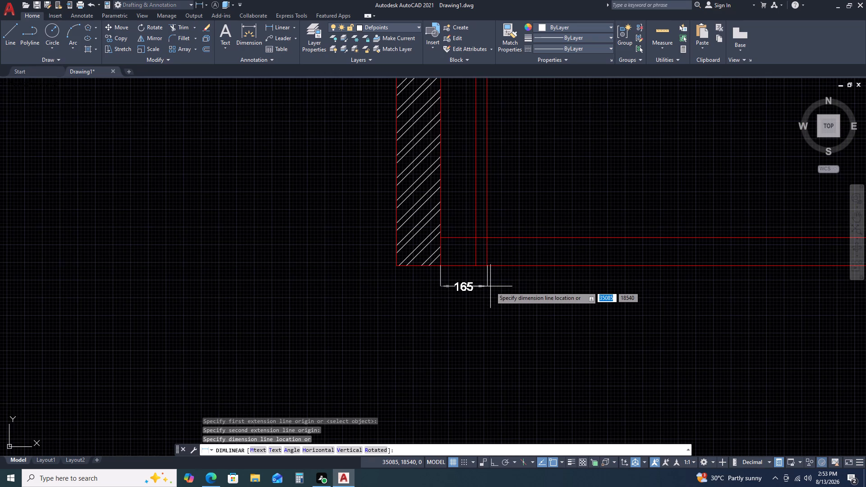
pyautogui.click(490, 286)
pyautogui.press('Escape')
# Check the distance from the left wall's inner face to the nearer red vertical line along the floor.
pyautogui.press('space')
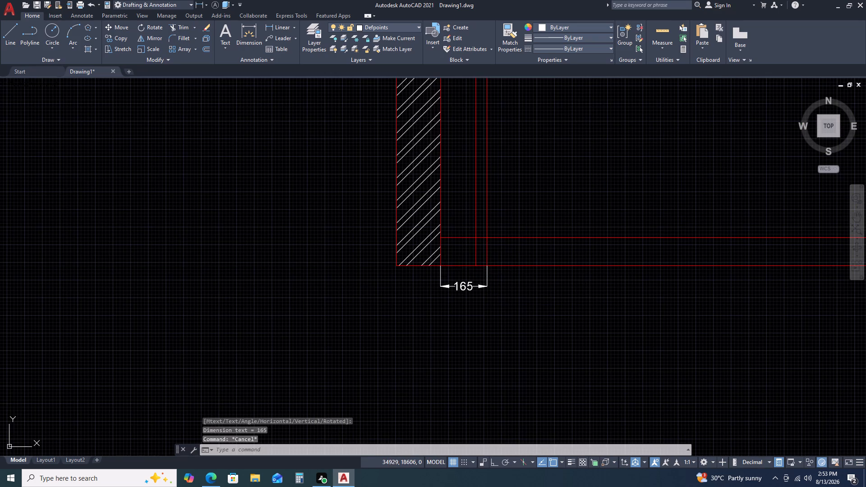
pyautogui.click(438, 264)
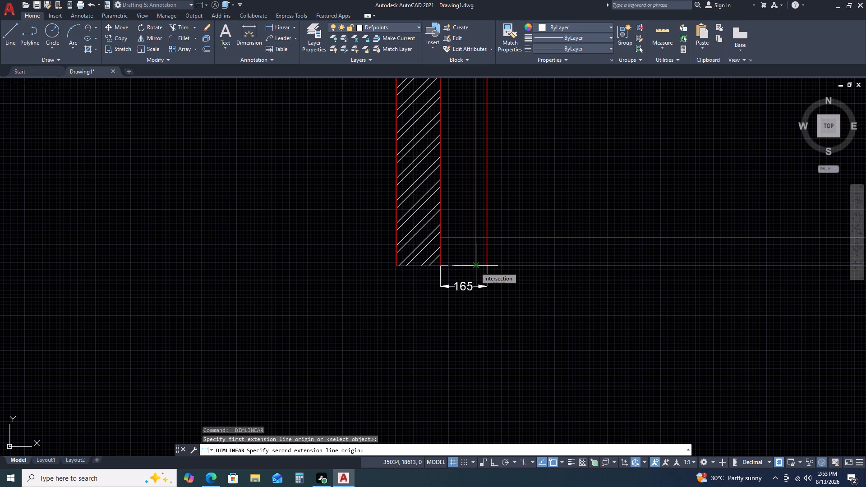
pyautogui.click(475, 267)
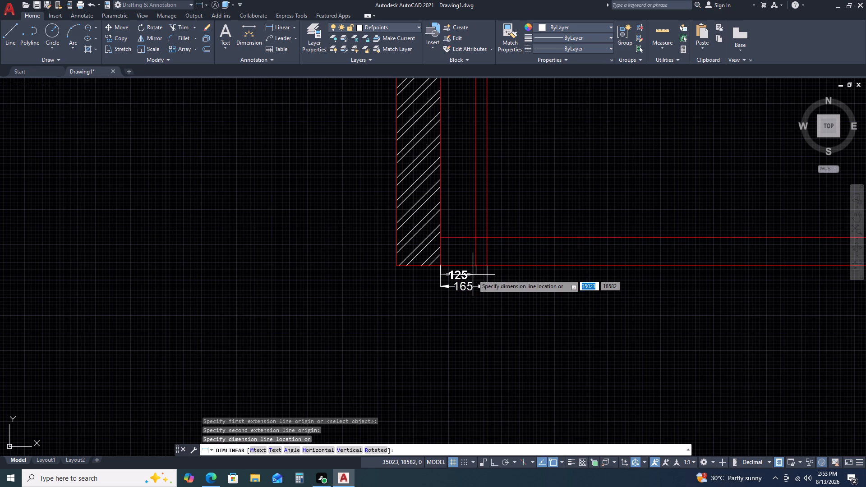
pyautogui.press('Escape')
# Delete the horizontal dimension below the floor line beside the left wall.
pyautogui.click(474, 276)
pyautogui.click(454, 290)
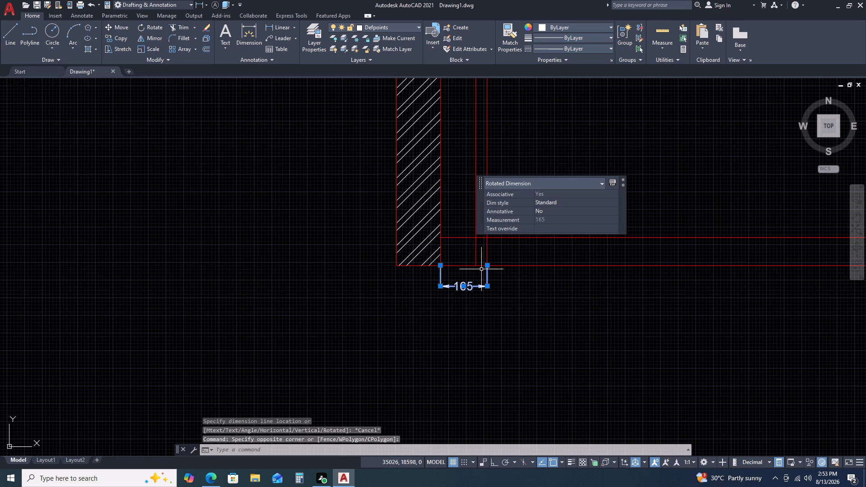
pyautogui.press('Delete')
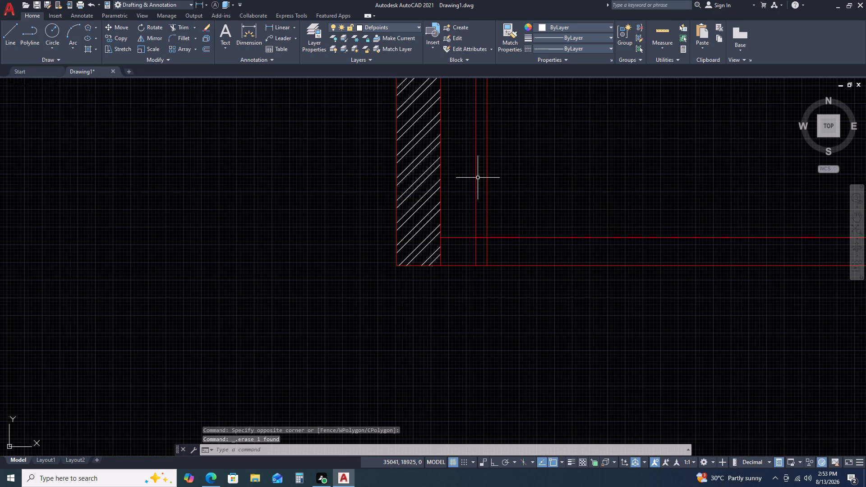
# Check the distance from the left wall's inner face to the farther red vertical line along the floor.
pyautogui.write('DLI')
pyautogui.press('space')
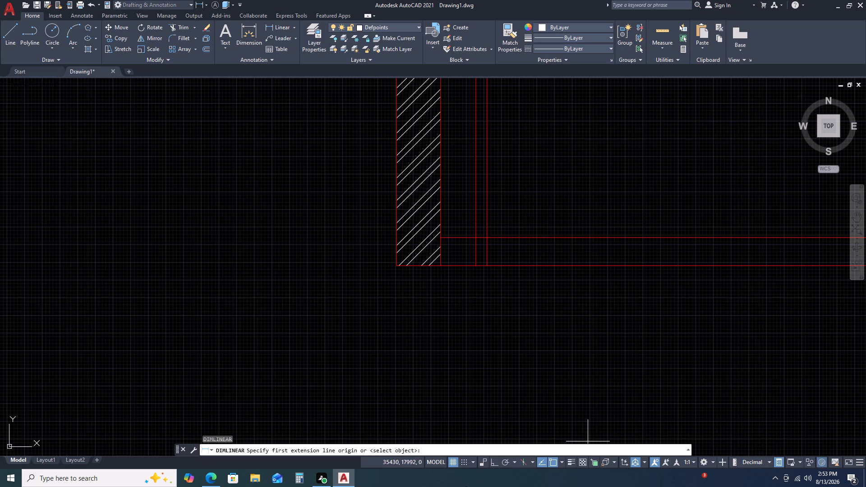
pyautogui.click(441, 267)
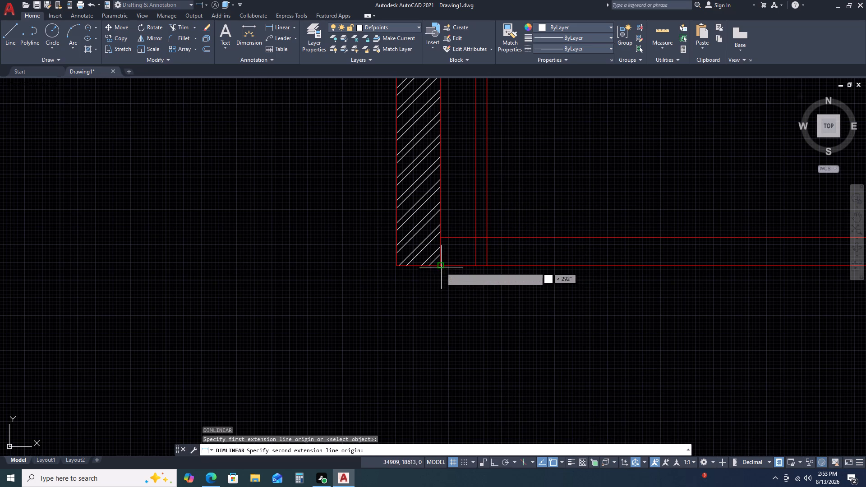
pyautogui.click(486, 267)
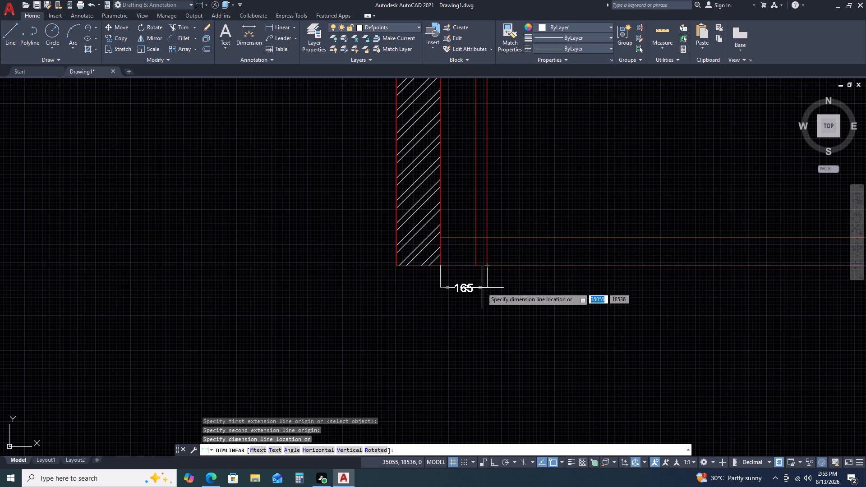
pyautogui.press('Escape')
# Erase the farther of the two red vertical lines beneath the countertop near the left wall.
pyautogui.scroll(-2, 497, 280)
pyautogui.click(495, 204)
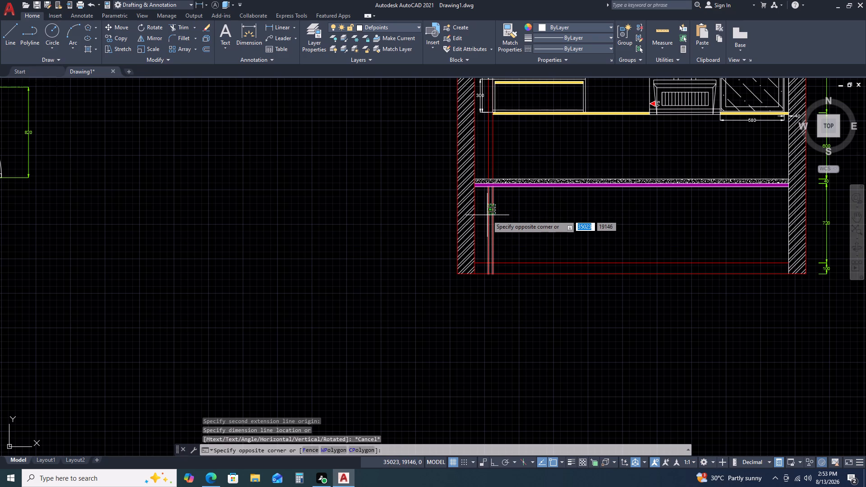
pyautogui.scroll(3, 490, 211)
pyautogui.click(490, 211)
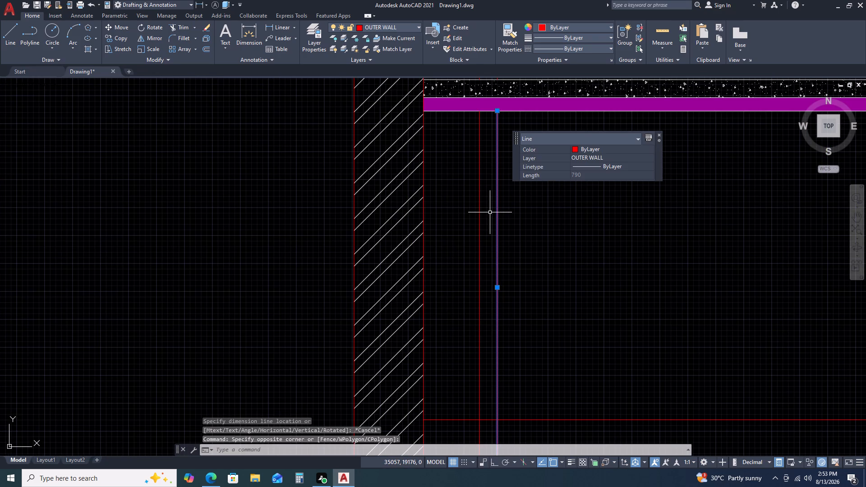
pyautogui.press('Delete')
pyautogui.click(490, 212)
pyautogui.press('Escape')
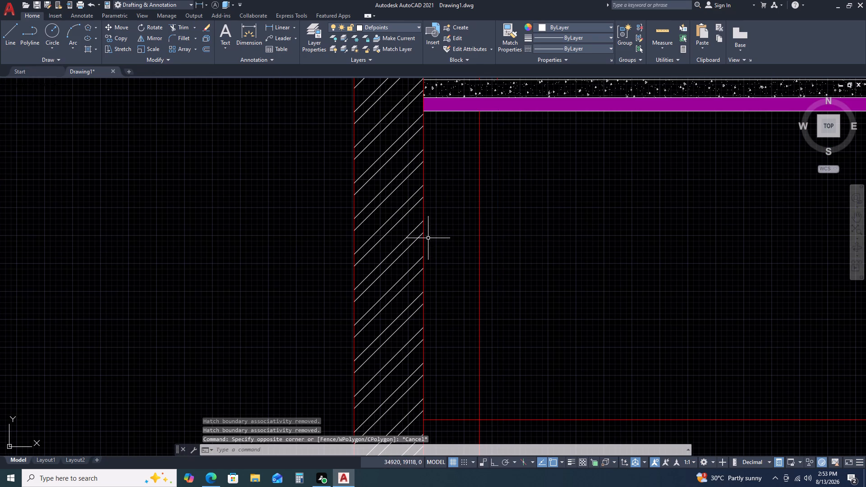
# Offset the left wall's inner face line by 155 into the elevation.
pyautogui.click(424, 244)
pyautogui.scroll(-3, 465, 245)
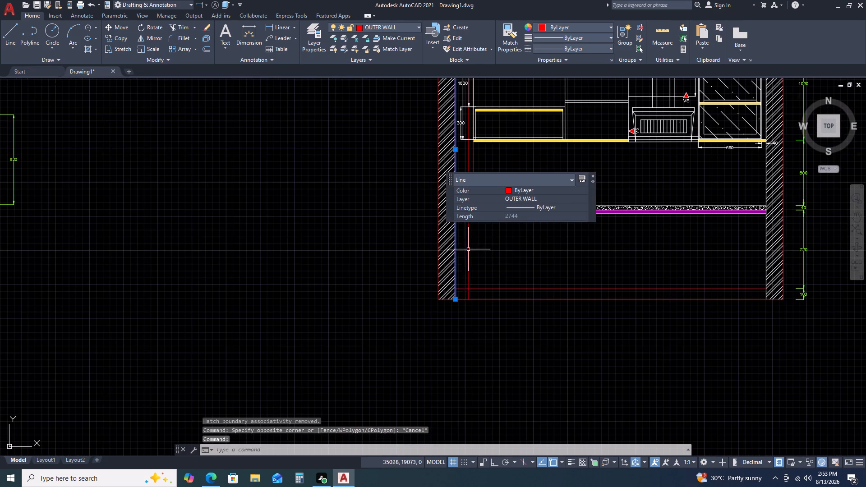
pyautogui.write('O')
pyautogui.press('space')
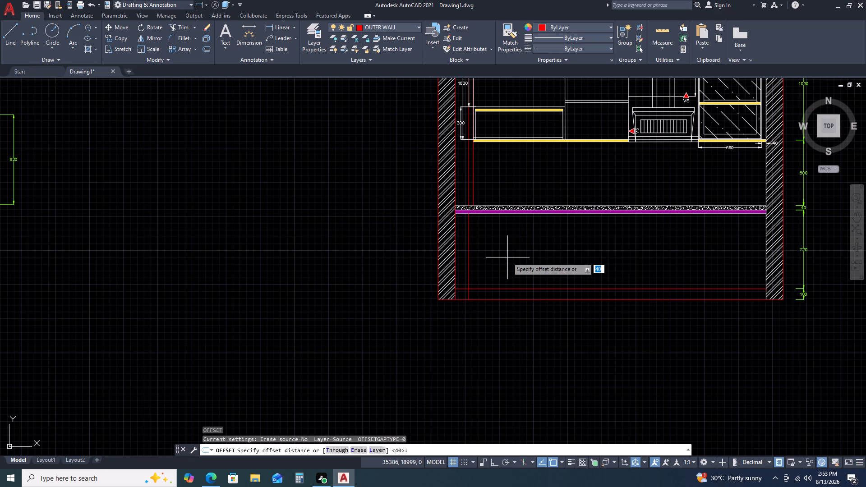
pyautogui.press('1')
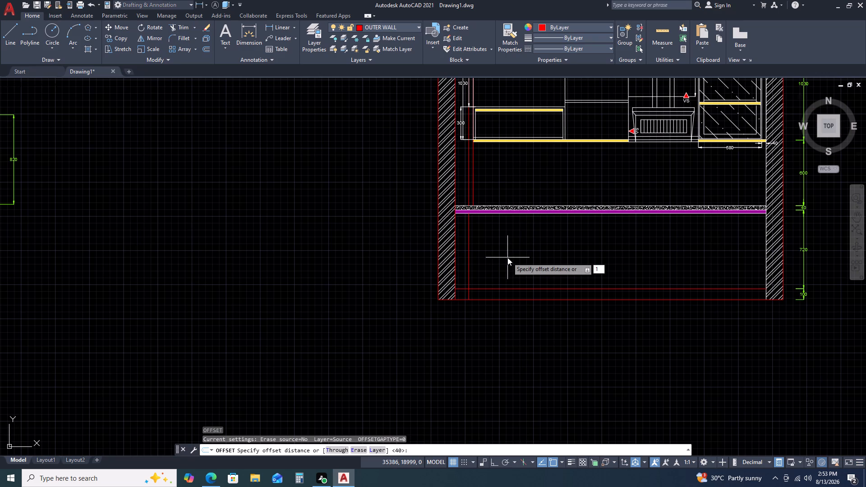
pyautogui.write('55')
pyautogui.press('space')
pyautogui.scroll(2, 506, 263)
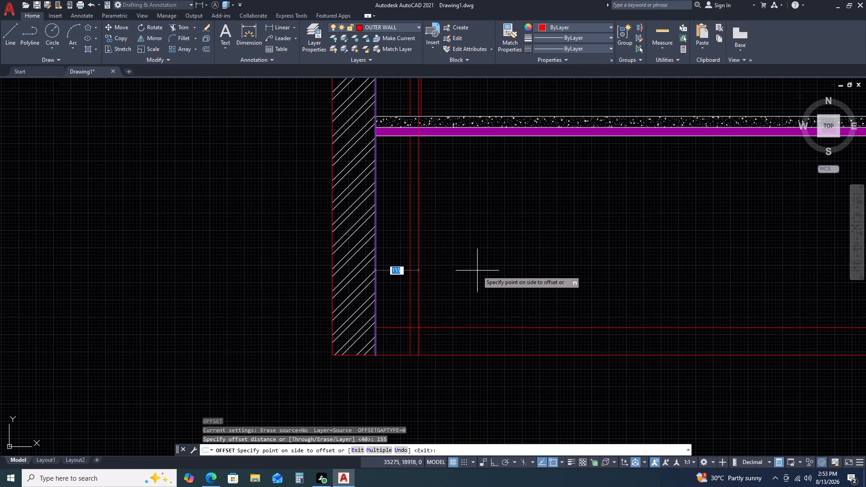
pyautogui.click(464, 248)
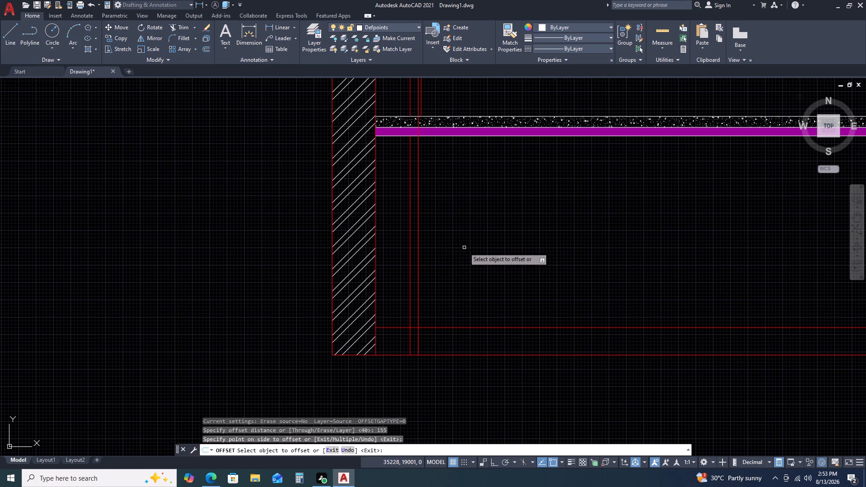
pyautogui.press('Escape')
# Add a horizontal linear dimension below the floor from the left wall's inner face to the 155 offset line.
pyautogui.click(277, 30)
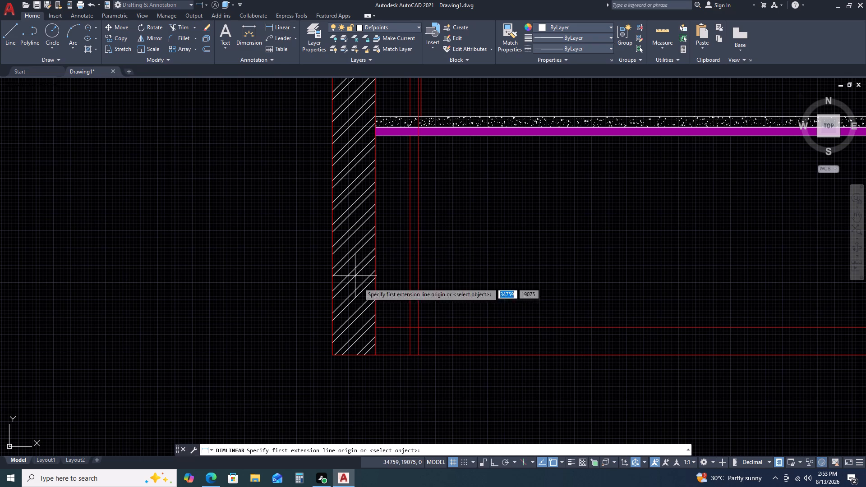
pyautogui.click(377, 356)
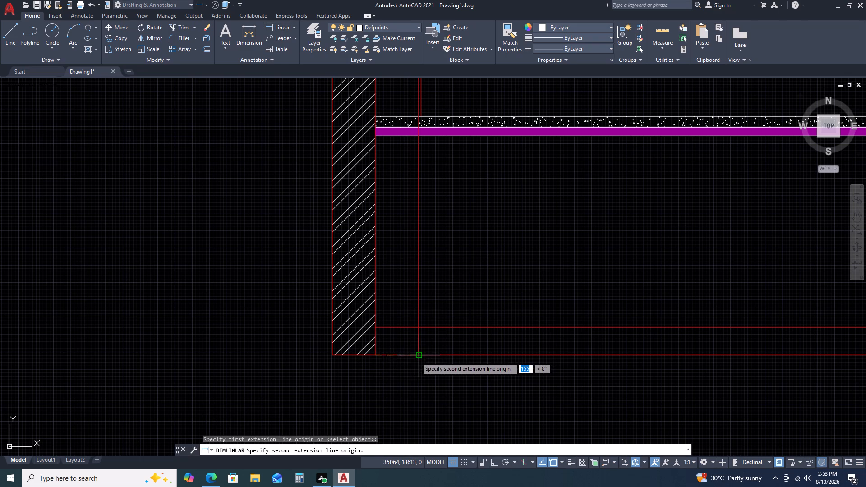
pyautogui.click(416, 357)
pyautogui.click(412, 375)
# Erase the red vertical line above the countertop that lies just beyond the 155 offset line.
pyautogui.moveTo(423, 281); pyautogui.dragTo(420, 392, button='middle')
pyautogui.middleClick(420, 395)
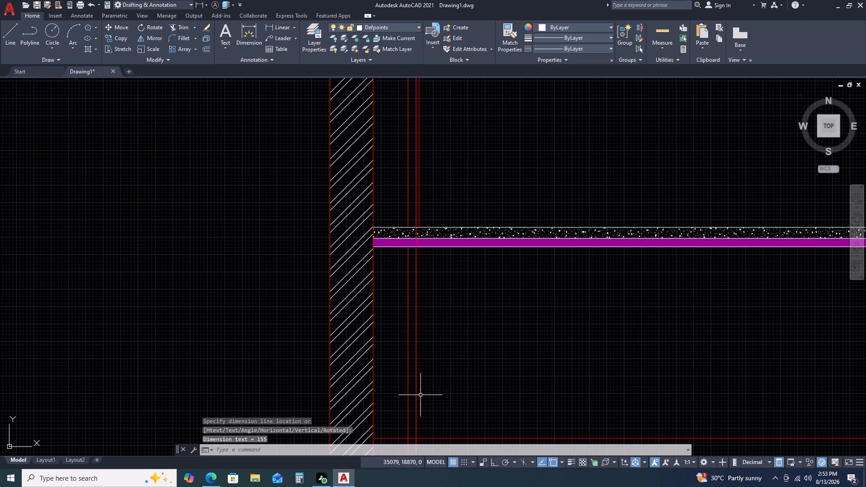
pyautogui.click(418, 216)
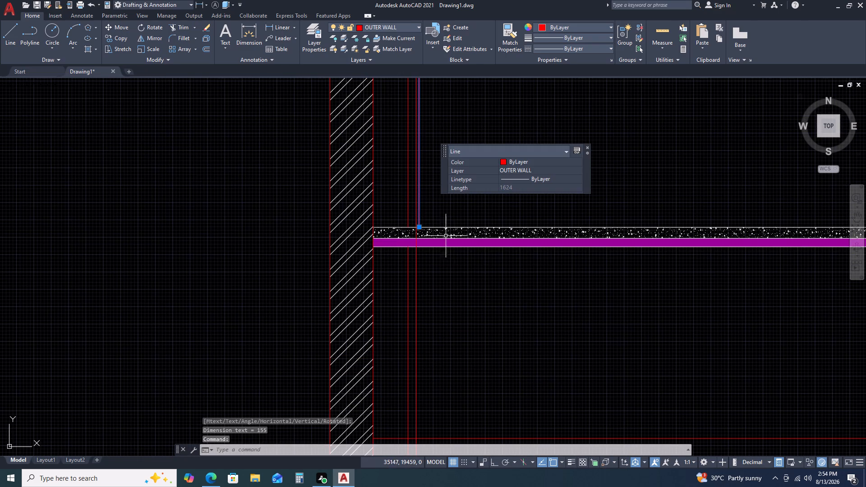
pyautogui.press('Delete')
# Trim the 155 offset line out of the concrete-hatched countertop band and the magenta strip.
pyautogui.scroll(2, 421, 235)
pyautogui.write('TR')
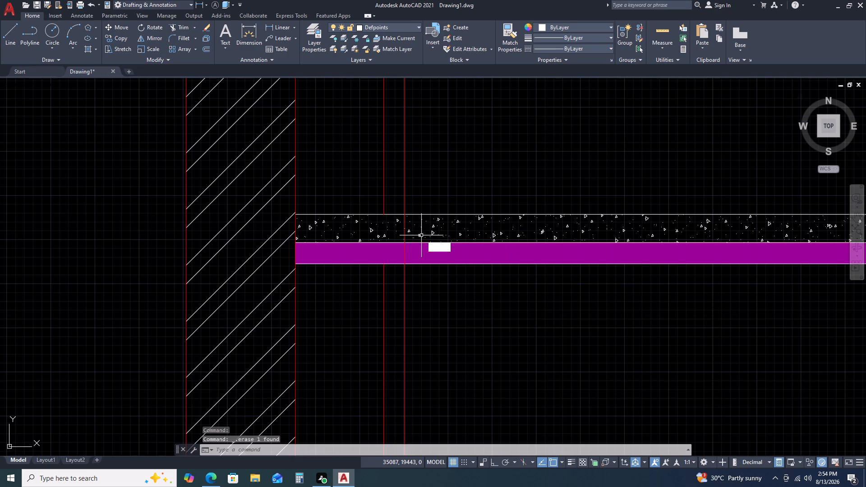
pyautogui.press('space')
pyautogui.scroll(2, 407, 227)
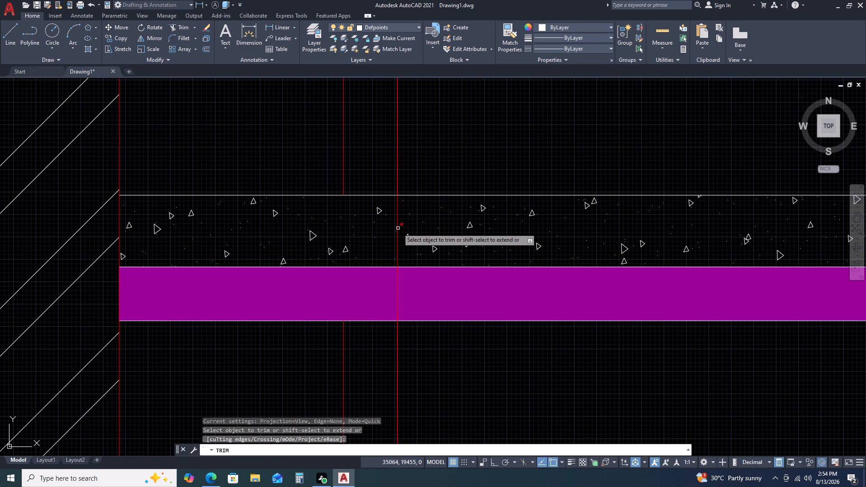
pyautogui.click(398, 228)
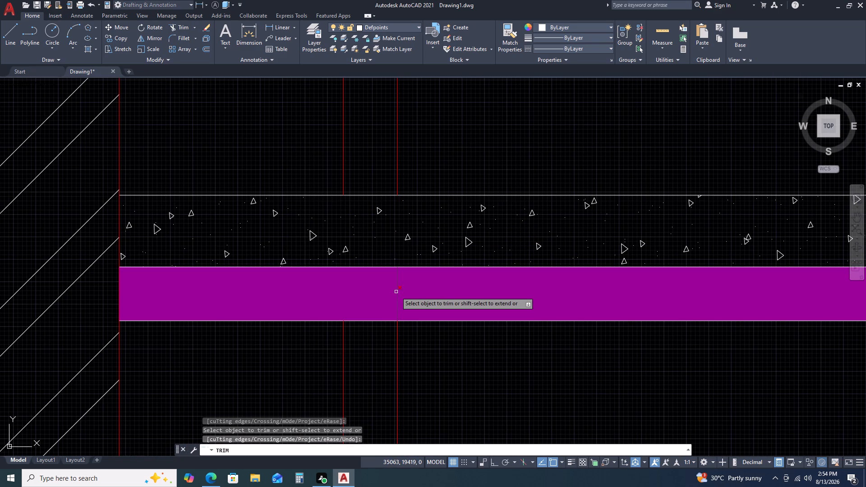
pyautogui.click(396, 291)
pyautogui.scroll(-4, 486, 330)
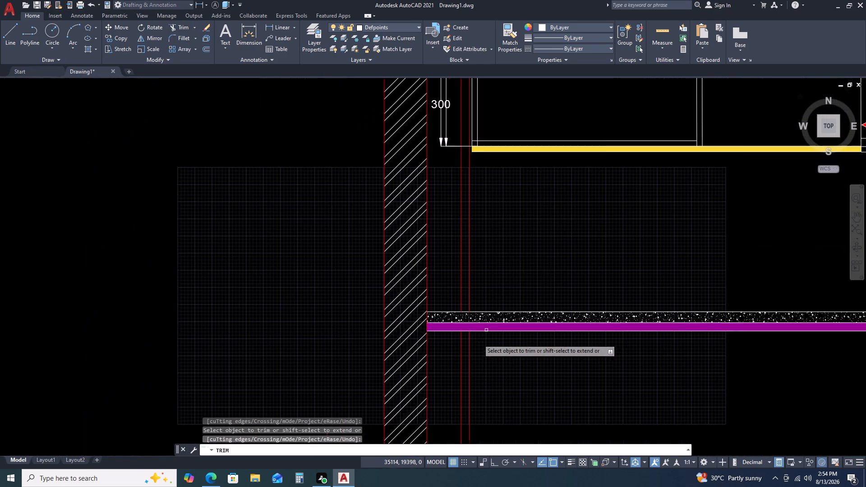
pyautogui.moveTo(476, 204); pyautogui.dragTo(466, 374, button='middle')
pyautogui.press('Escape')
# Erase the two remaining red vertical lines above the countertop, between the left wall and the upper cabinets.
pyautogui.scroll(-1, 469, 309)
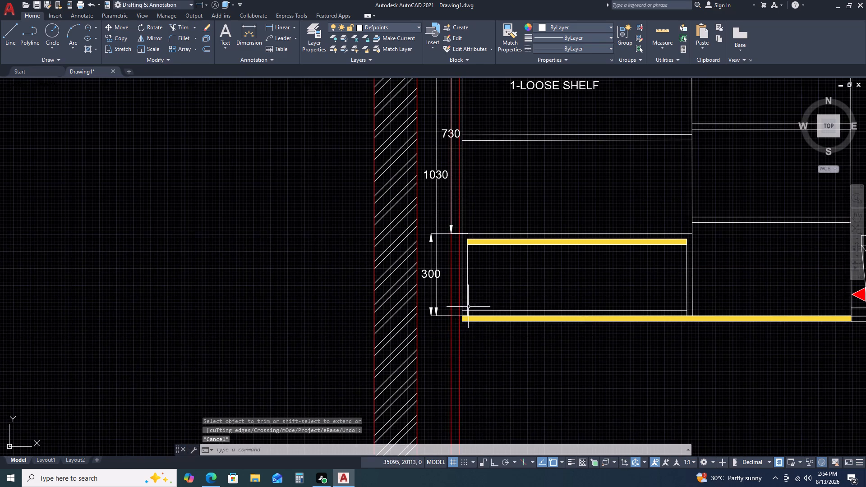
pyautogui.scroll(-2, 469, 309)
pyautogui.scroll(4, 467, 318)
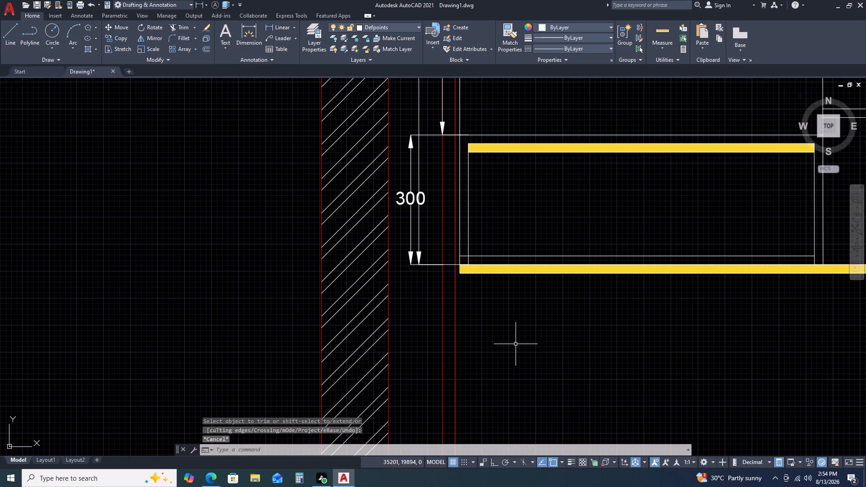
pyautogui.scroll(-3, 511, 340)
pyautogui.scroll(2, 502, 374)
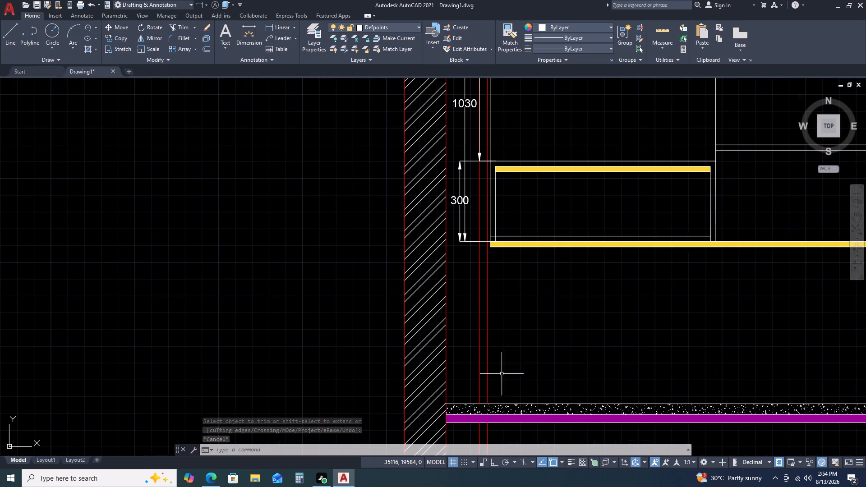
pyautogui.click(507, 361)
pyautogui.click(471, 331)
pyautogui.press('Delete')
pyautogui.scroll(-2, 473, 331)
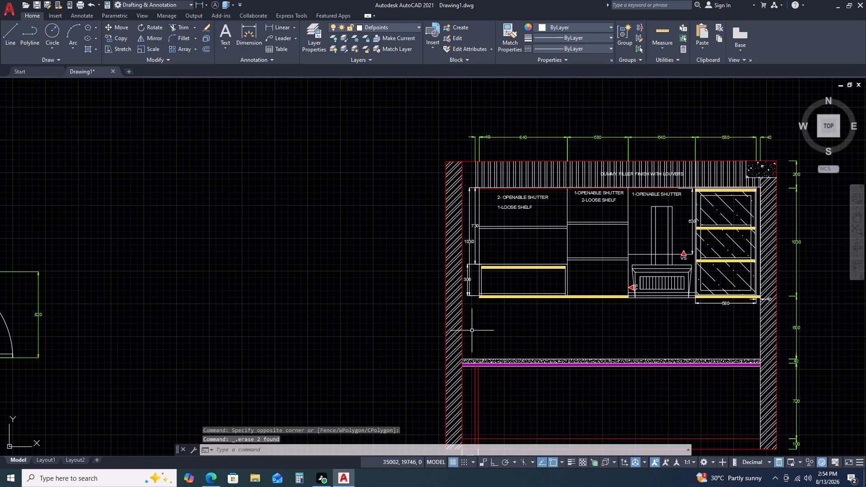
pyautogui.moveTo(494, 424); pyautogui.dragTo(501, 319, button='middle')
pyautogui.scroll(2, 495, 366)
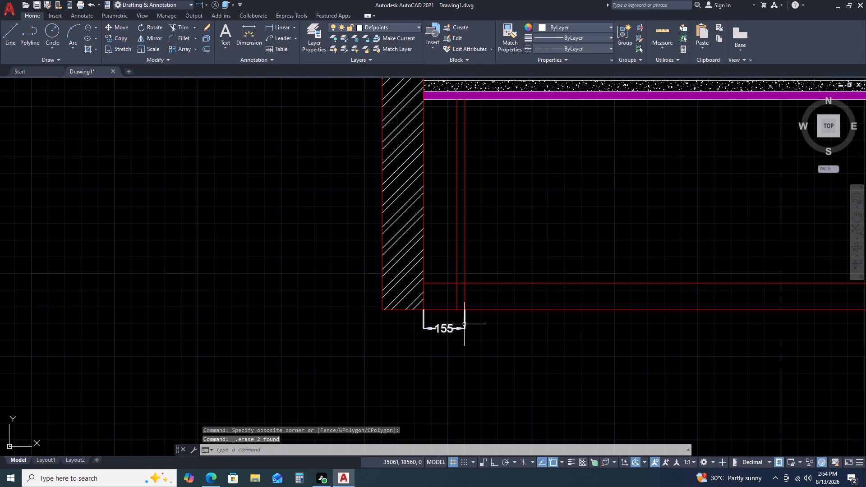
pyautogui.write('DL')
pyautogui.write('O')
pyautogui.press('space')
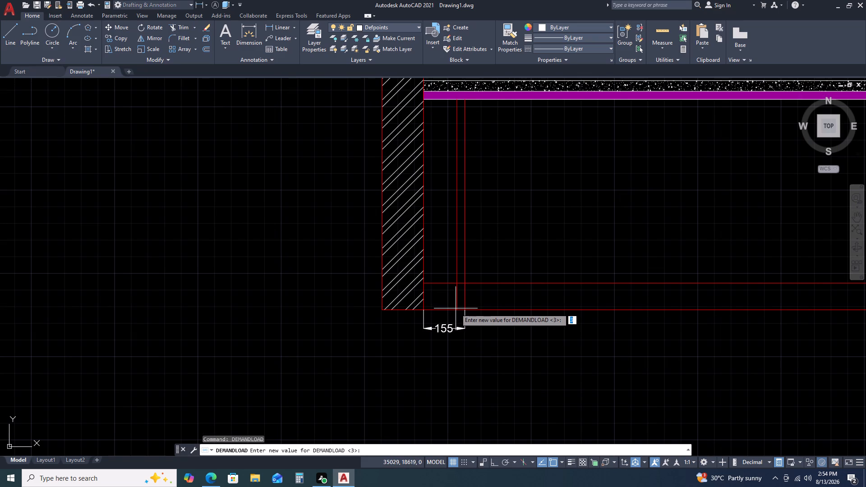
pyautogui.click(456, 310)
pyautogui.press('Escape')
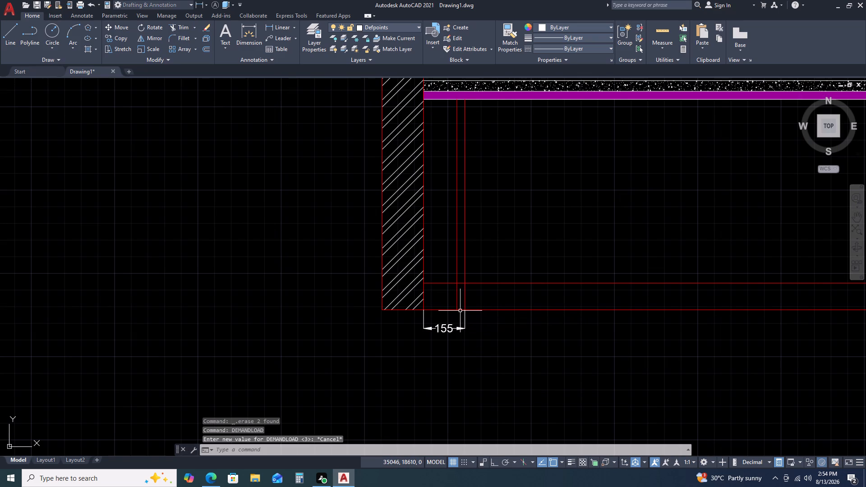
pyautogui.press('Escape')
# Check the gap between the two red vertical lines beneath the countertop, at the floor line.
pyautogui.write('DLI')
pyautogui.press('space')
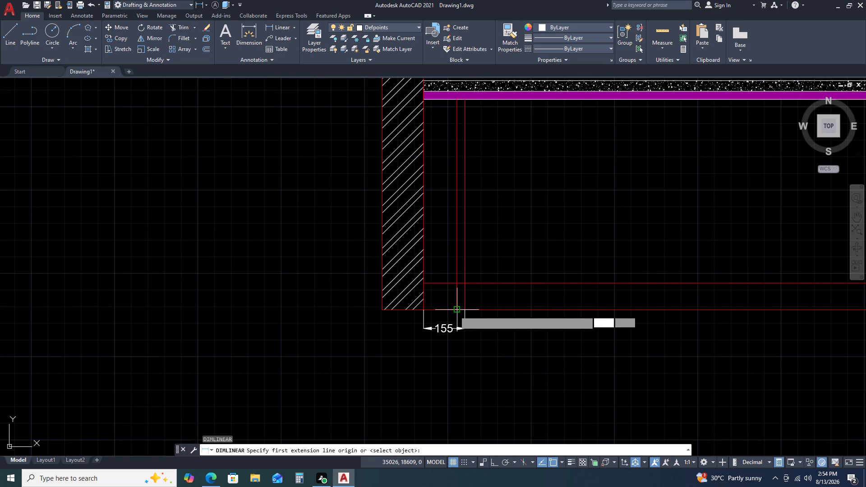
pyautogui.scroll(2, 455, 311)
pyautogui.click(457, 307)
pyautogui.click(479, 308)
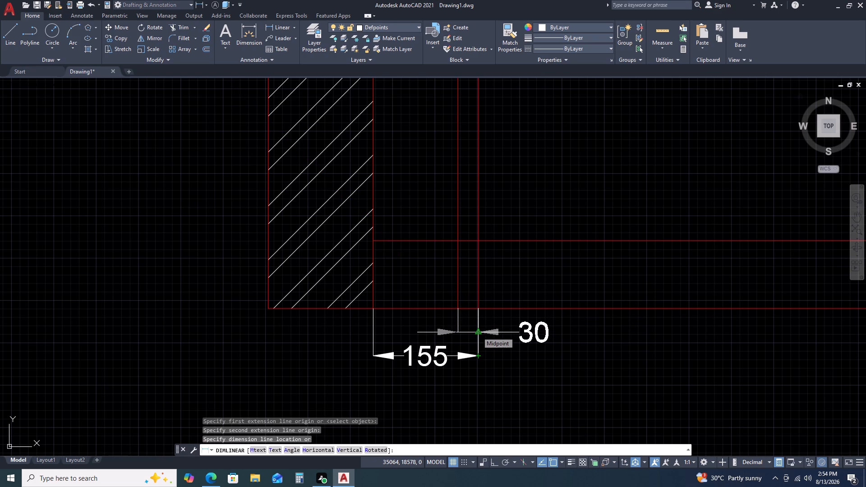
pyautogui.press('Escape')
# Erase the red vertical line nearer the left wall beneath the countertop.
pyautogui.scroll(2, 472, 320)
pyautogui.click(456, 261)
pyautogui.click(425, 241)
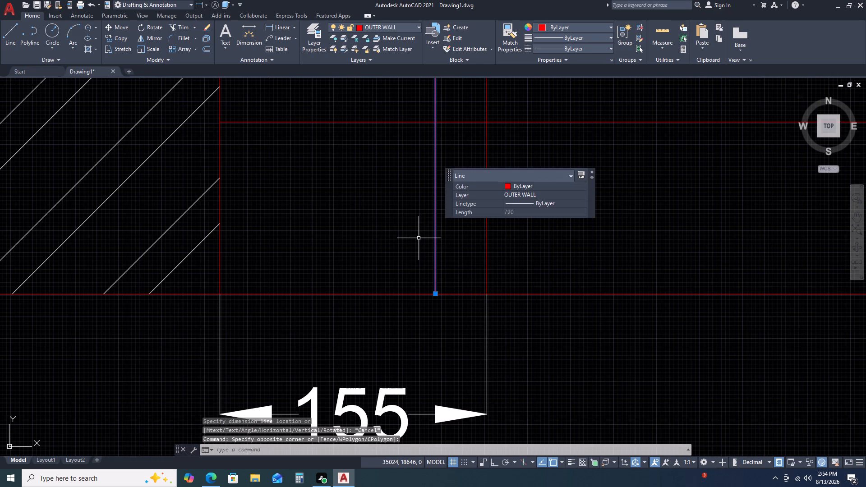
pyautogui.press('Delete')
# Offset the red vertical line beneath the countertop by 40 towards the left wall.
pyautogui.click(509, 239)
pyautogui.click(485, 226)
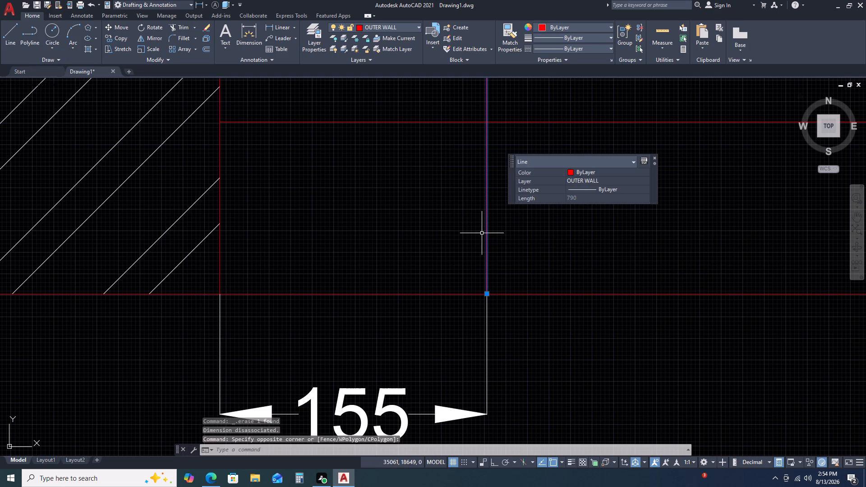
pyautogui.write('O')
pyautogui.press('space')
pyautogui.press('4')
pyautogui.press('0')
pyautogui.press('space')
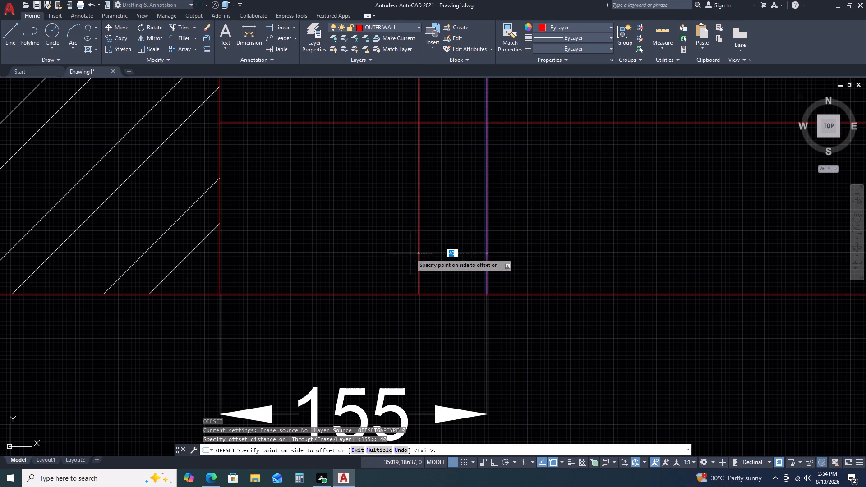
pyautogui.click(410, 253)
pyautogui.press('Escape')
# Dimension the gap between the two red vertical lines at the floor line, placing it below the 155 dimension.
pyautogui.scroll(-2, 476, 283)
pyautogui.click(279, 28)
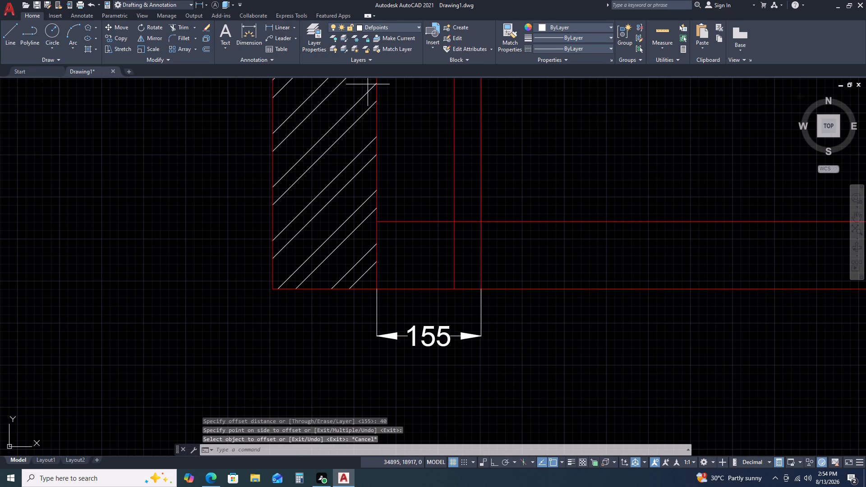
pyautogui.click(455, 291)
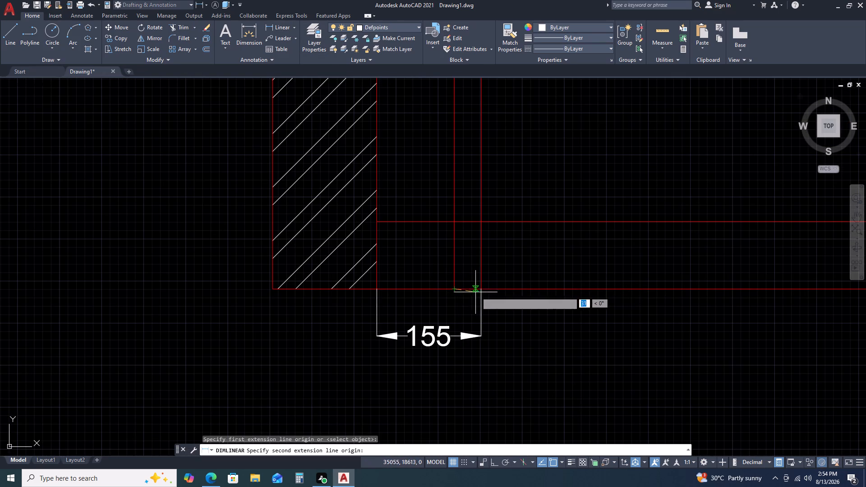
pyautogui.click(480, 289)
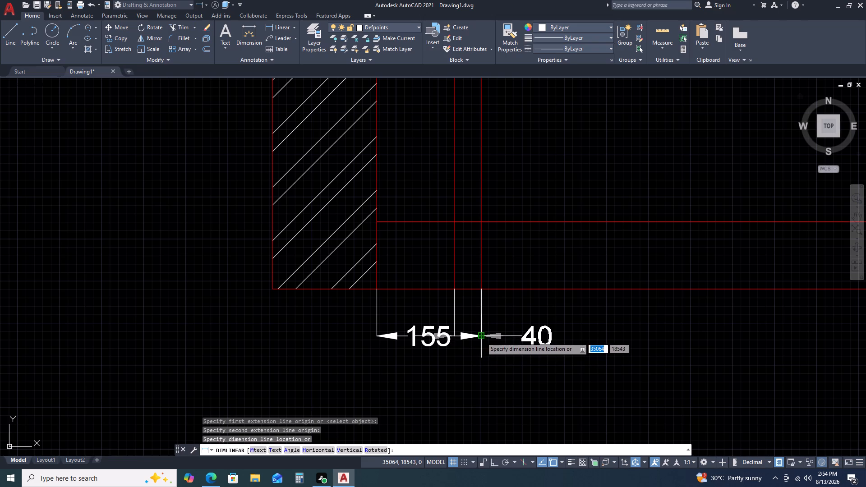
pyautogui.click(469, 367)
# Add an 850 linear dimension along the floor line from the red line farther from the left wall, level with the 155 dimension.
pyautogui.scroll(-2, 518, 303)
pyautogui.moveTo(608, 266); pyautogui.dragTo(492, 313, button='middle')
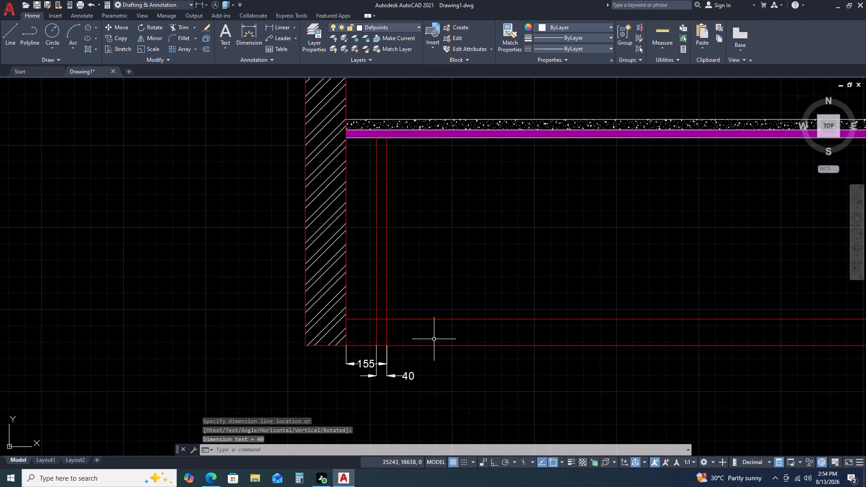
pyautogui.scroll(2, 375, 375)
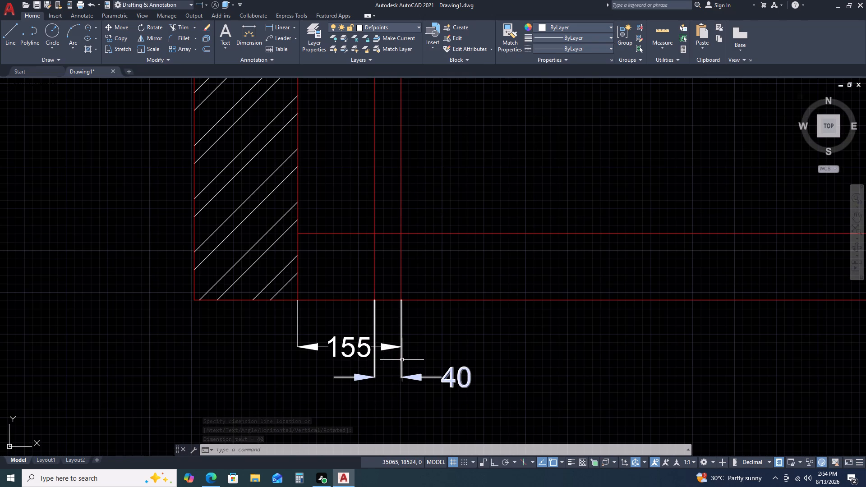
pyautogui.press('d')
pyautogui.write('LI')
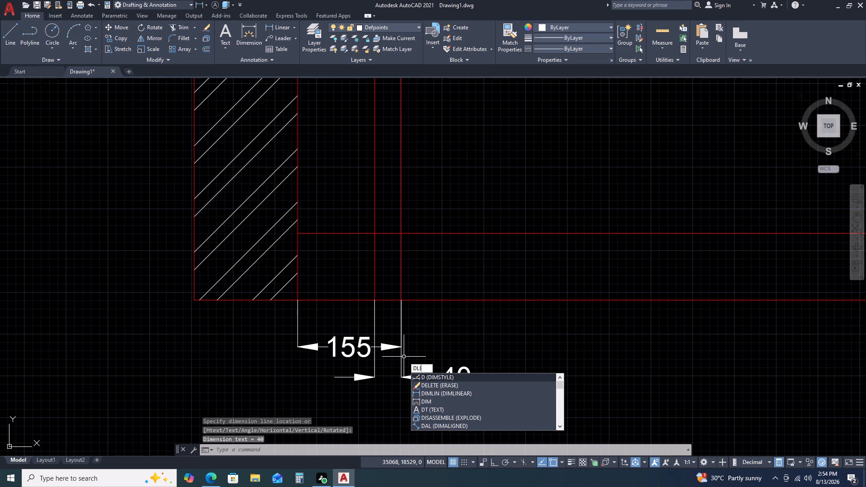
pyautogui.press('space')
pyautogui.click(399, 298)
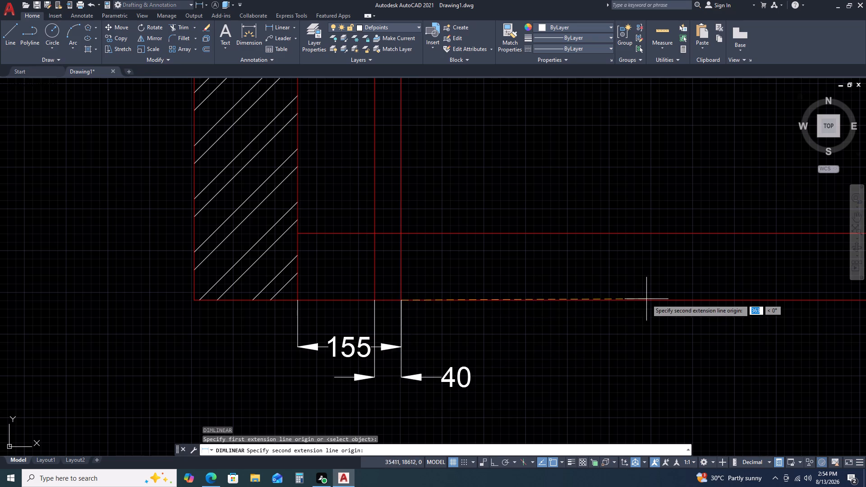
pyautogui.scroll(-1, 647, 299)
pyautogui.moveTo(713, 293); pyautogui.dragTo(564, 310, button='middle')
pyautogui.press('F8')
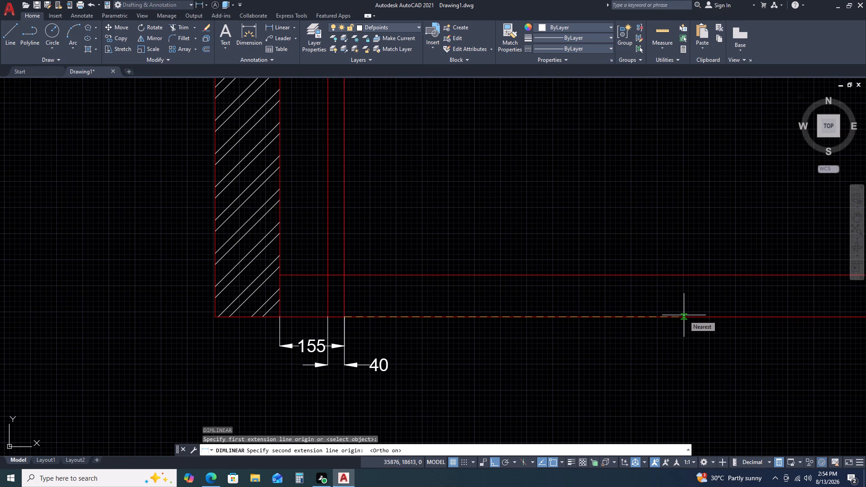
pyautogui.press('8')
pyautogui.write('50')
pyautogui.press('space')
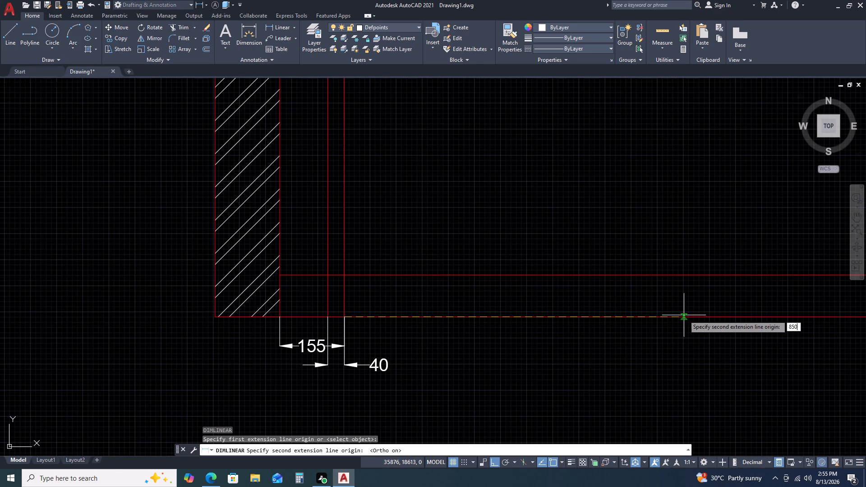
pyautogui.click(346, 344)
# Add a 600 linear dimension along the floor line from the end of the 850 dimension, in line with it.
pyautogui.press('space')
pyautogui.moveTo(652, 351); pyautogui.dragTo(430, 323, button='middle')
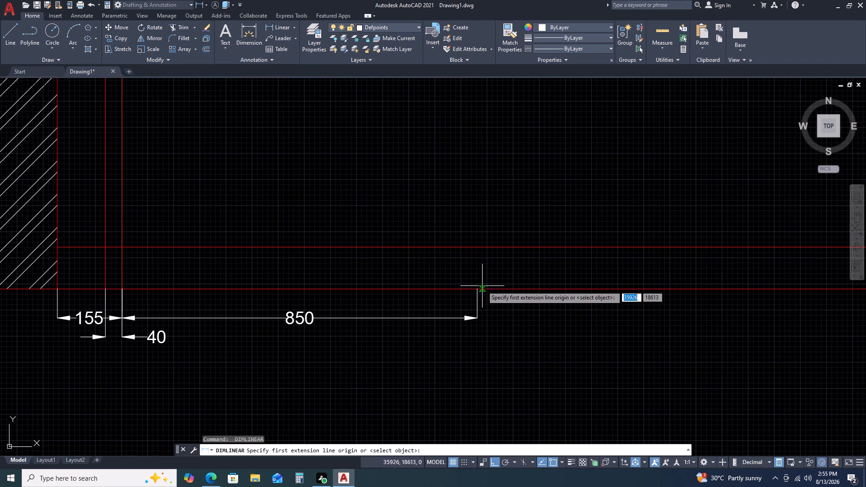
pyautogui.click(478, 289)
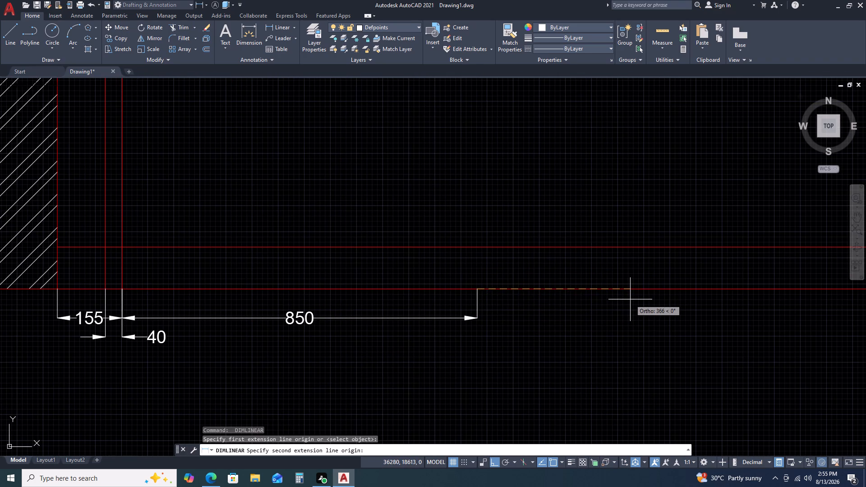
pyautogui.write('600')
pyautogui.press('space')
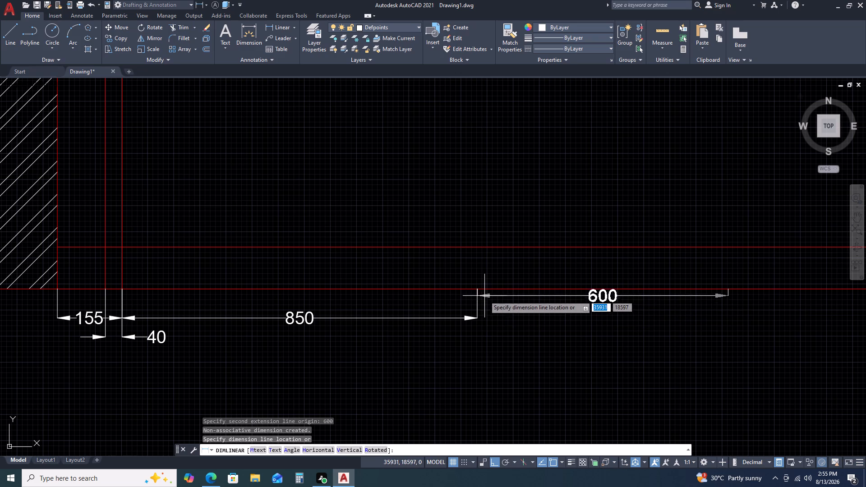
pyautogui.click(479, 321)
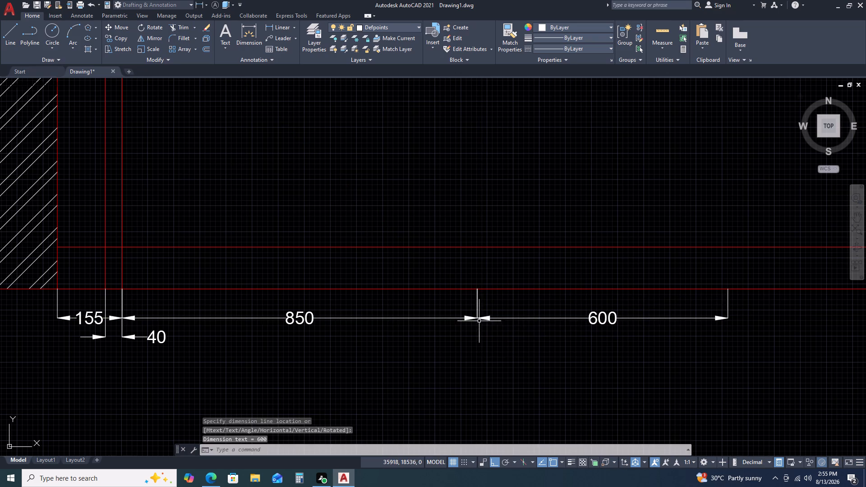
# Add a second 600 linear dimension along the floor line, continuing from the end of the first 600.
pyautogui.press('space')
pyautogui.moveTo(666, 372); pyautogui.dragTo(448, 368, button='middle')
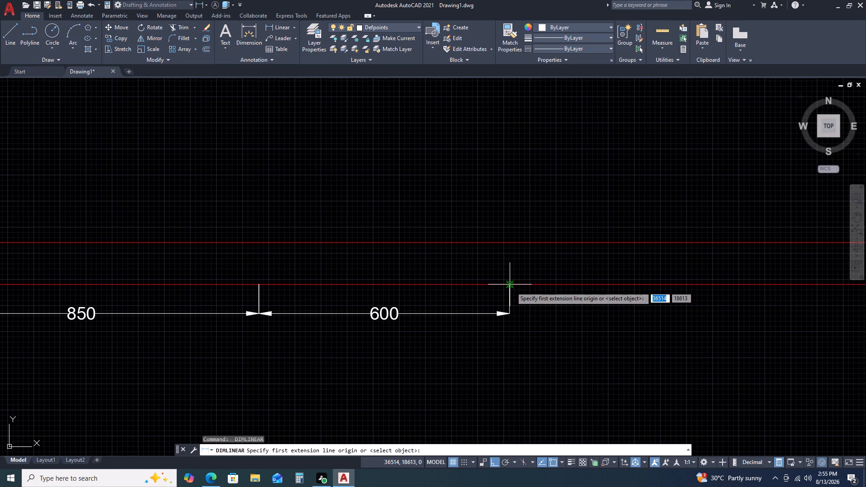
pyautogui.click(511, 287)
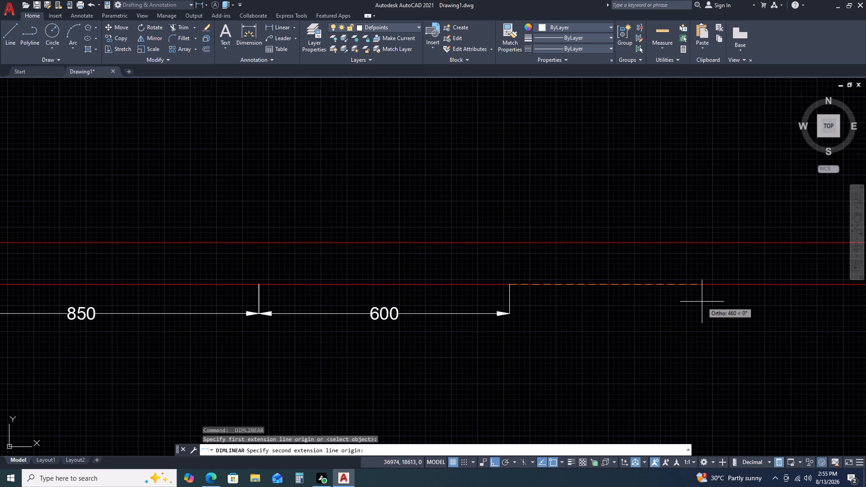
pyautogui.write('600')
pyautogui.press('space')
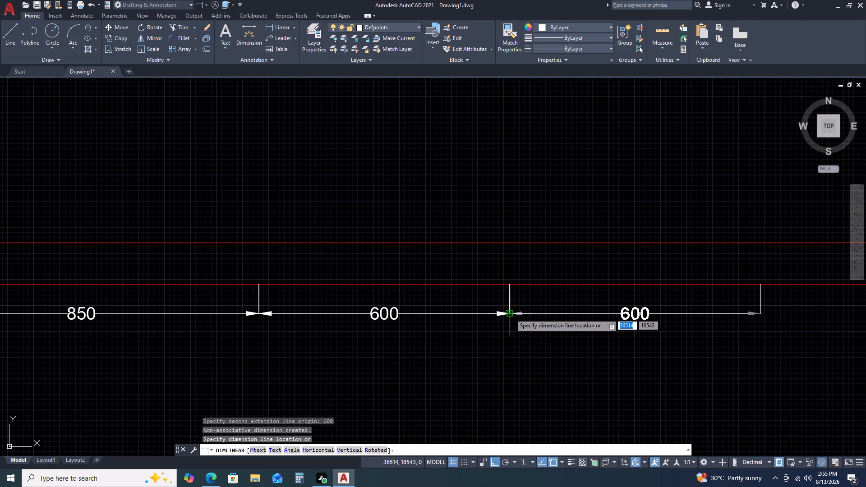
pyautogui.click(511, 314)
# Add a 200 linear dimension along the floor line from the end of the second 600, in the same row.
pyautogui.moveTo(772, 385); pyautogui.dragTo(539, 355, button='middle')
pyautogui.press('space')
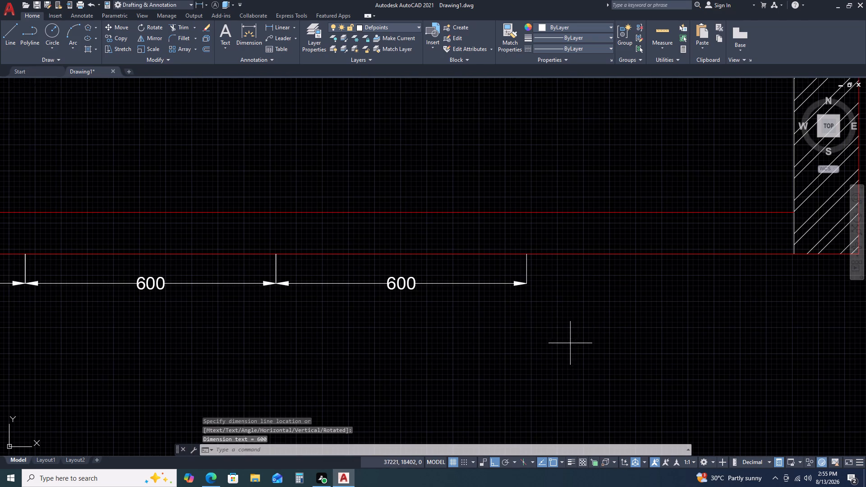
pyautogui.click(528, 253)
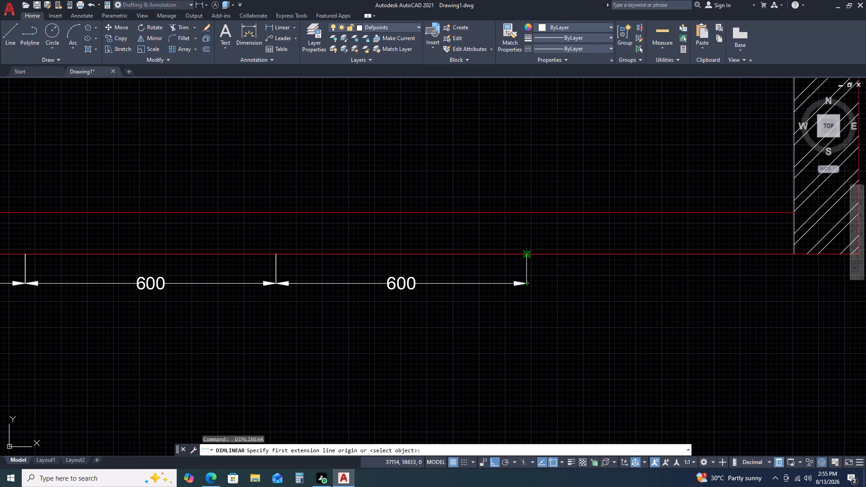
pyautogui.write('200')
pyautogui.press('space')
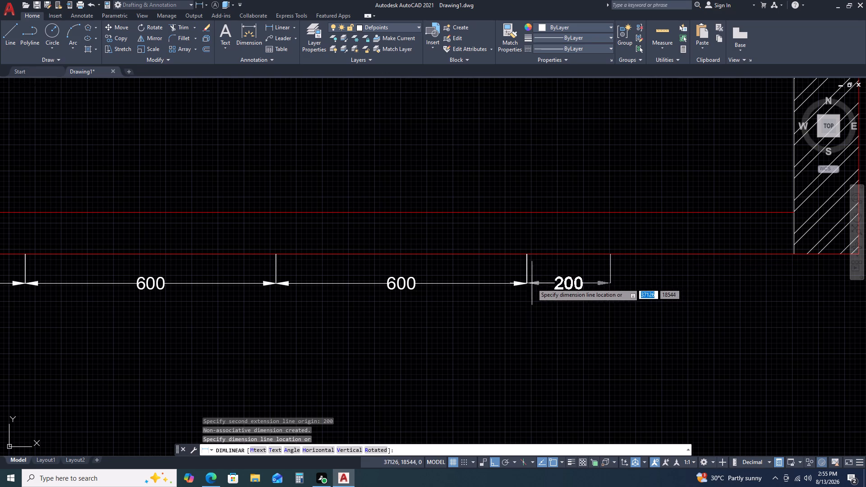
pyautogui.click(528, 285)
# Add a 400 linear dimension along the floor line from the end of the 200 dimension, in the same row.
pyautogui.press('space')
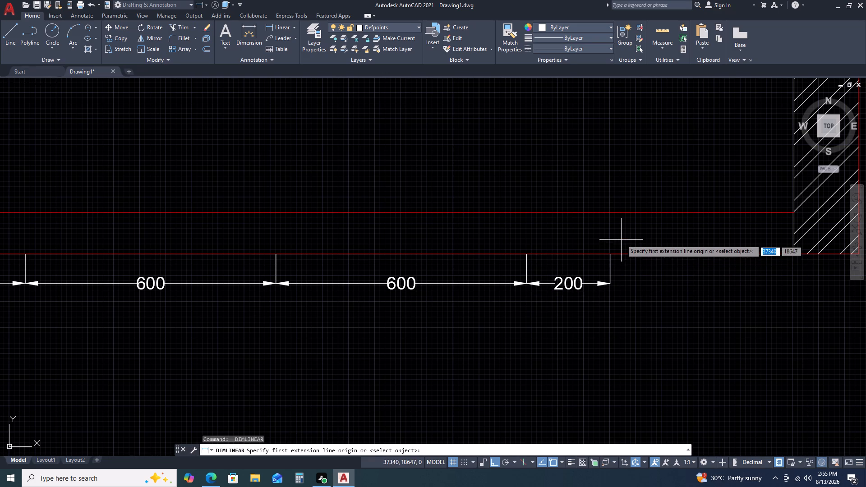
pyautogui.click(608, 255)
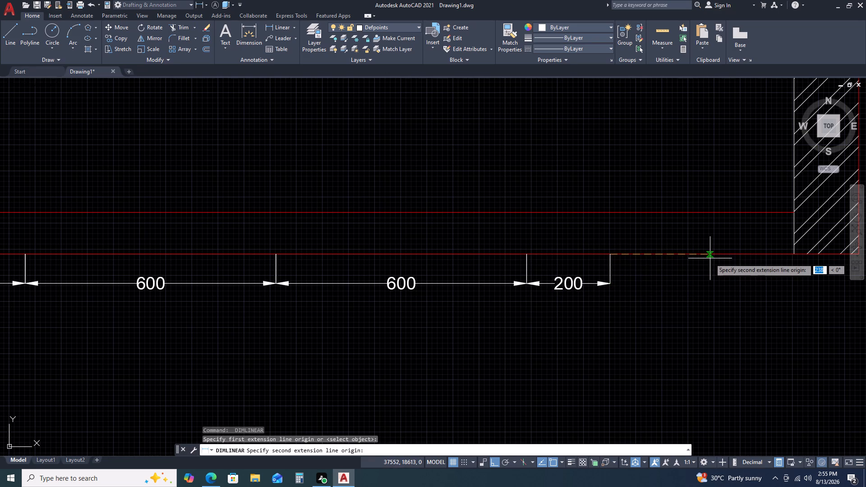
pyautogui.write('400')
pyautogui.press('space')
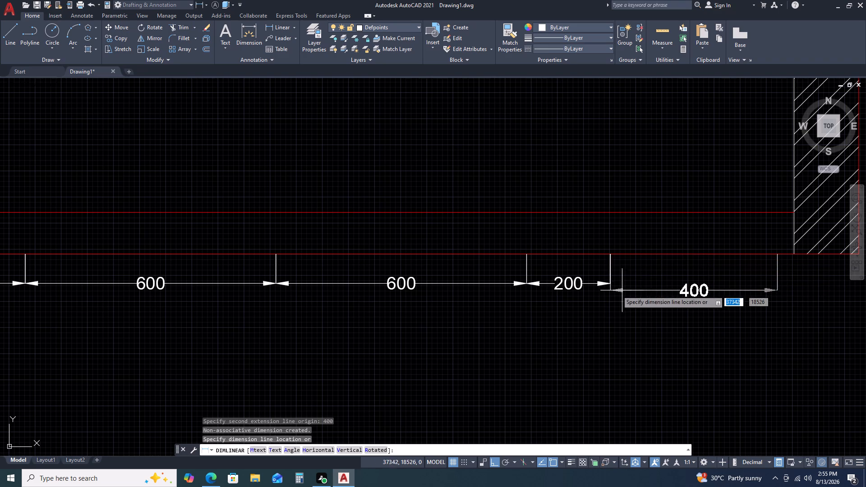
pyautogui.click(611, 285)
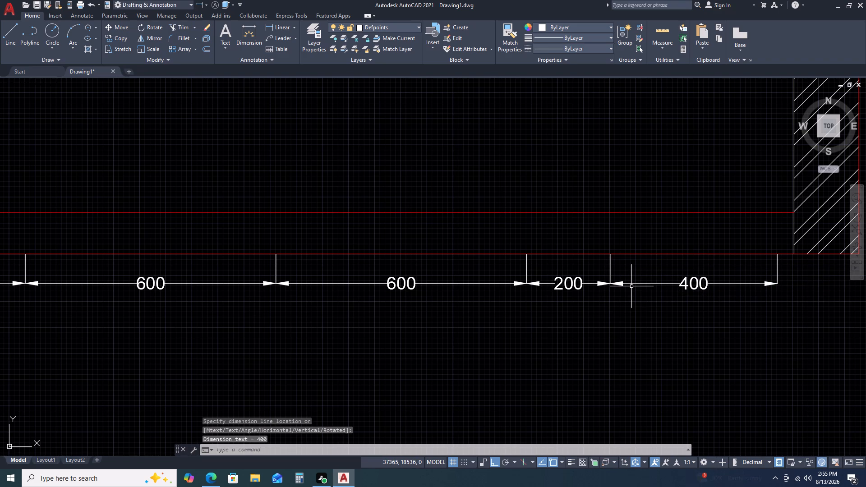
# Dimension the remaining gap from the end of the 400 dimension to the right wall's inner face, in the same row.
pyautogui.press('space')
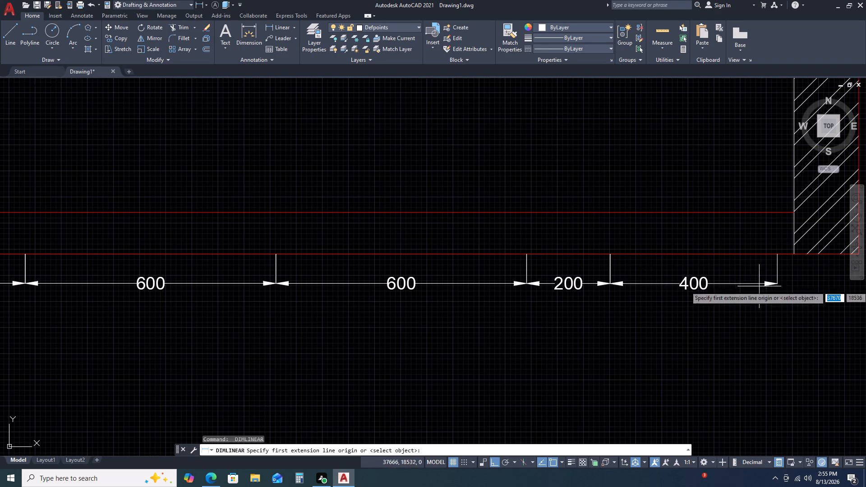
pyautogui.click(775, 255)
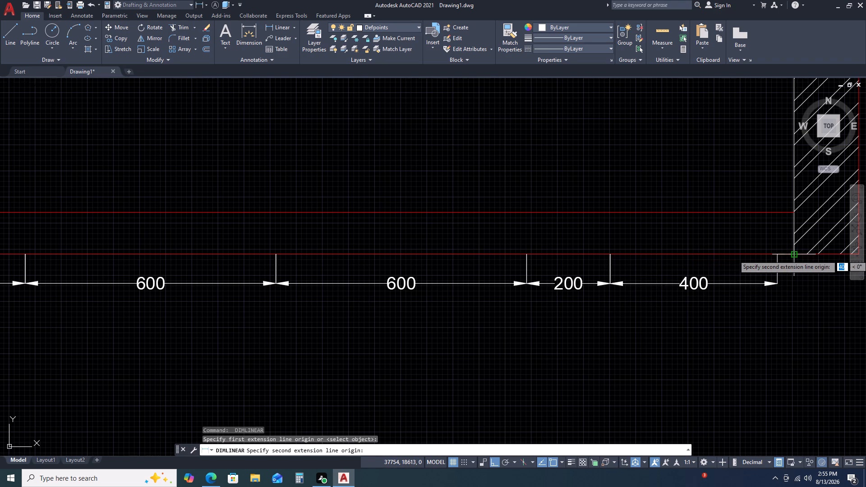
pyautogui.click(793, 255)
pyautogui.click(774, 283)
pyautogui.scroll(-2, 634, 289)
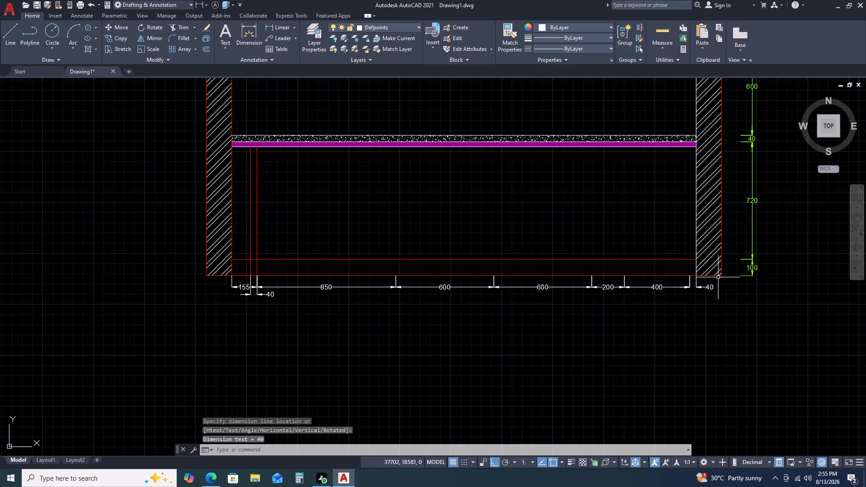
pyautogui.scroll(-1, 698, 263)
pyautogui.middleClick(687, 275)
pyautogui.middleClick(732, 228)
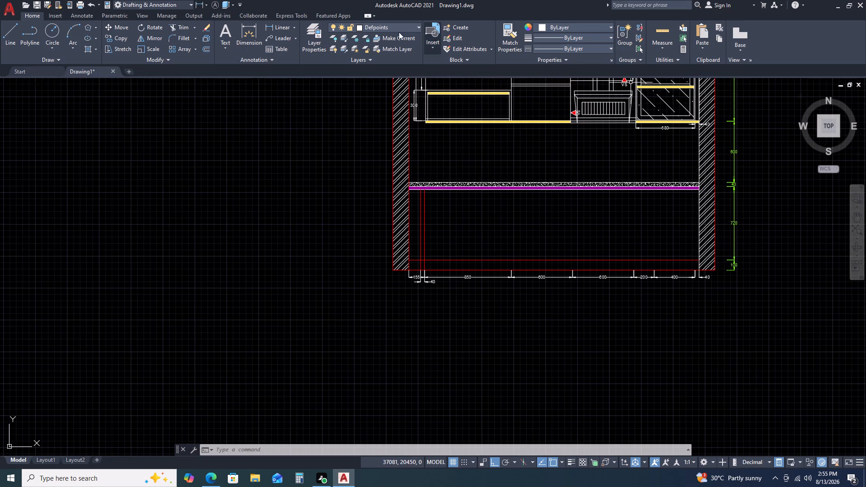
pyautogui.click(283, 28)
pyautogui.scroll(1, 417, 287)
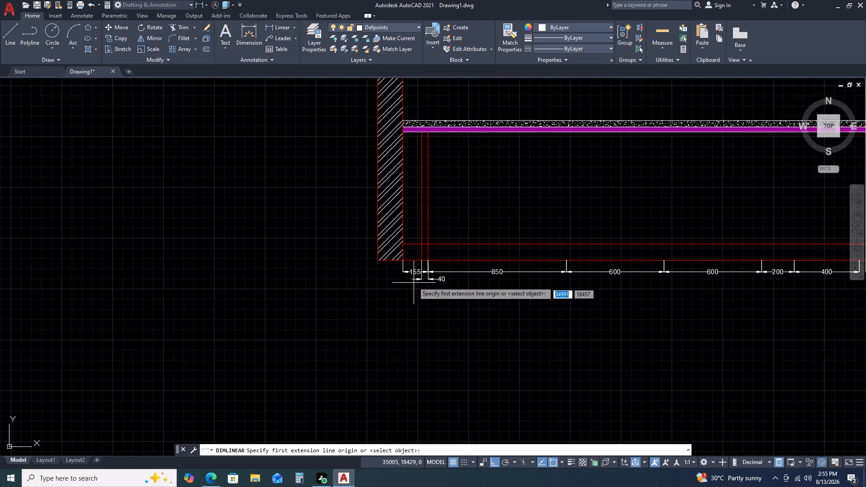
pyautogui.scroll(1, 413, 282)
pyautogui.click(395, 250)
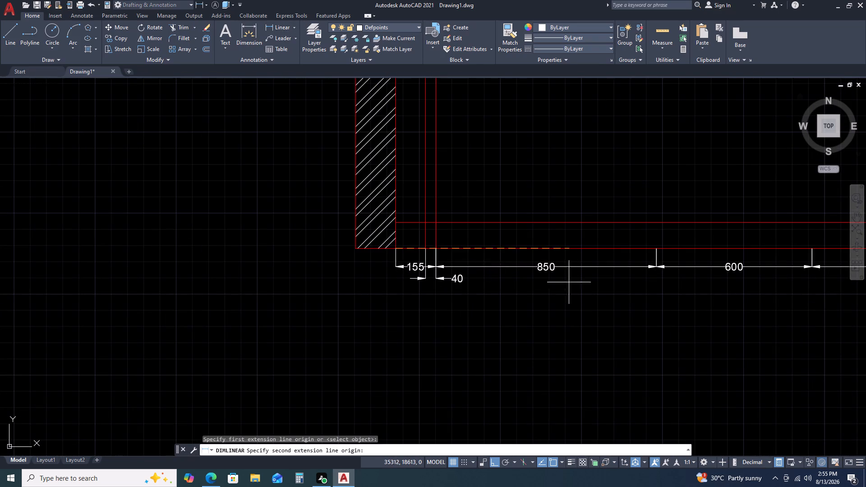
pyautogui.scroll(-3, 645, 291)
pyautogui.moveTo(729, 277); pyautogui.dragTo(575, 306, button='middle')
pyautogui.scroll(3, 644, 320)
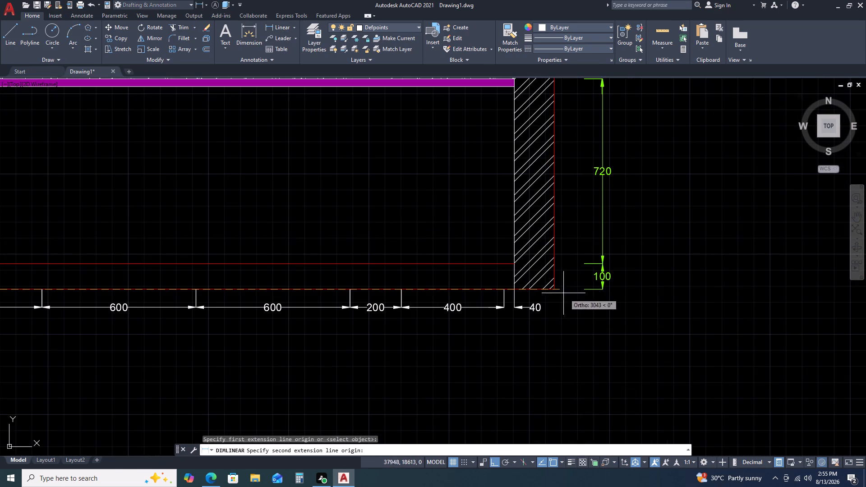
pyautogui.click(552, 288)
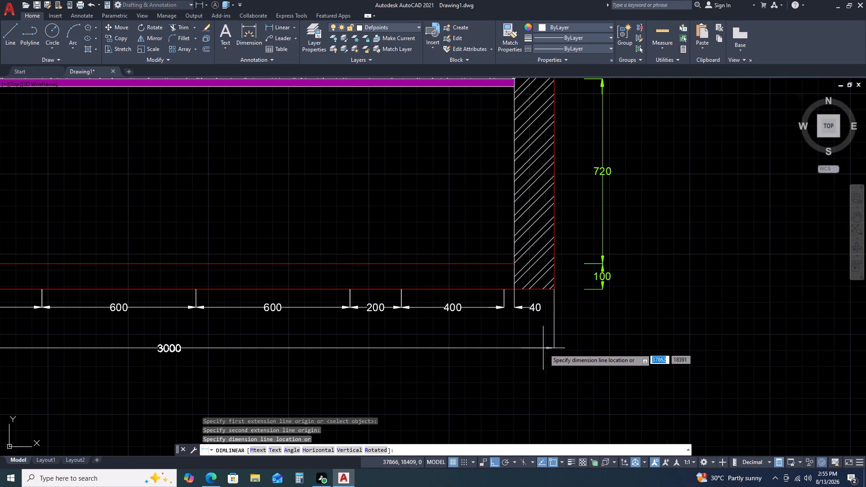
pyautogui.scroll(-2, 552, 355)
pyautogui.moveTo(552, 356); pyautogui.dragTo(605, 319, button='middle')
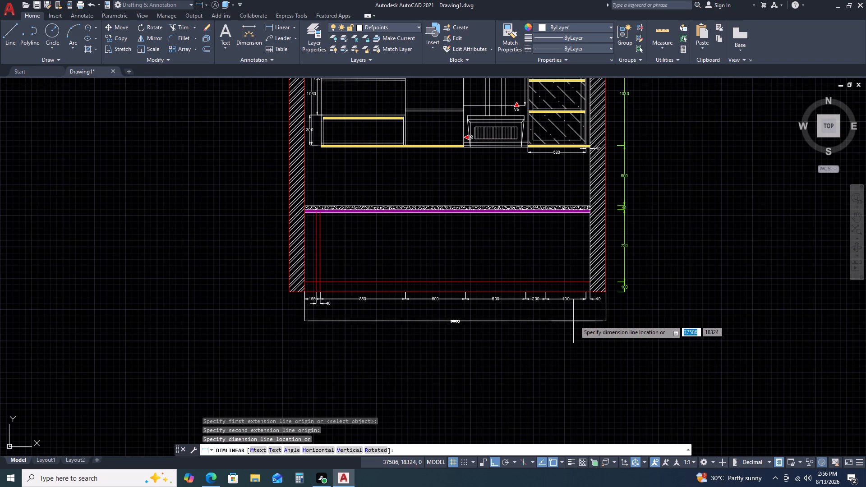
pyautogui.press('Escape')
# Add an overall linear dimension between the inner faces of the left and right walls, below the row of cabinet widths.
pyautogui.press('space')
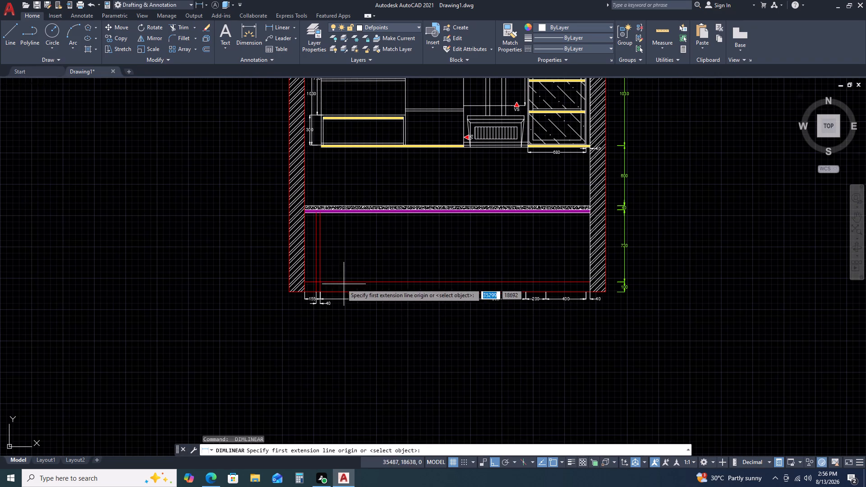
pyautogui.click(304, 291)
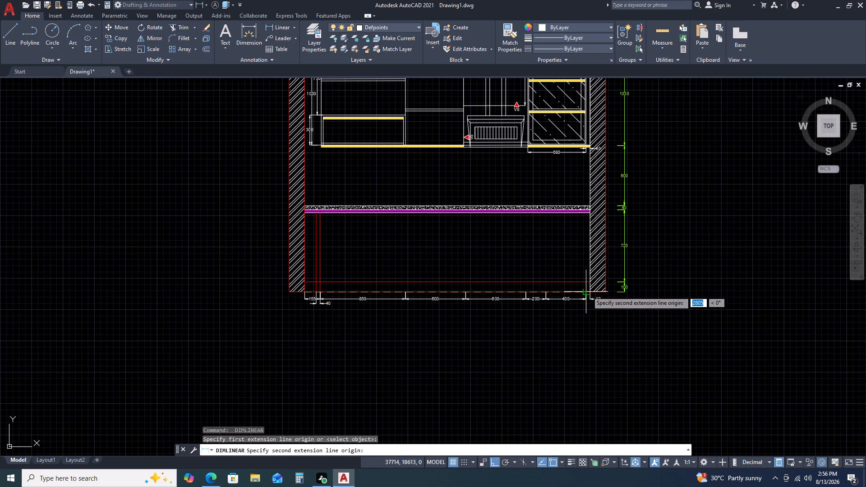
pyautogui.click(590, 291)
pyautogui.click(582, 315)
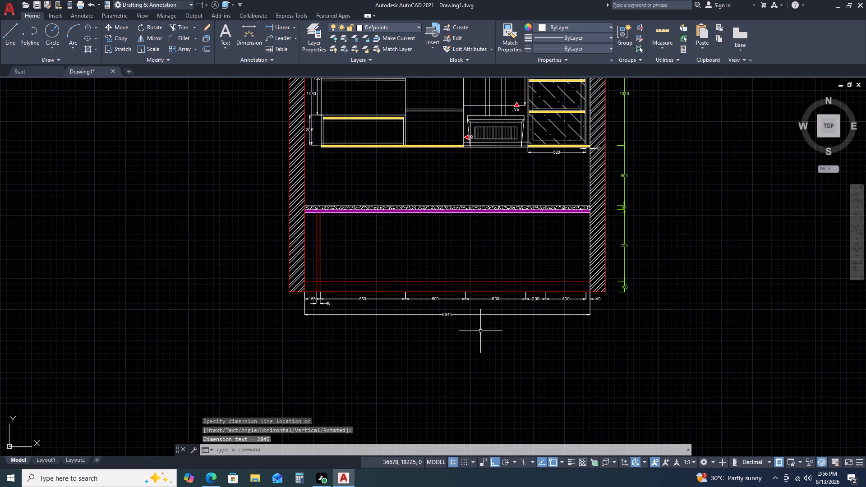
# Offset the right-hand vertical filler line 850 to the right to create the first cabinet divider.
pyautogui.scroll(1, 488, 298)
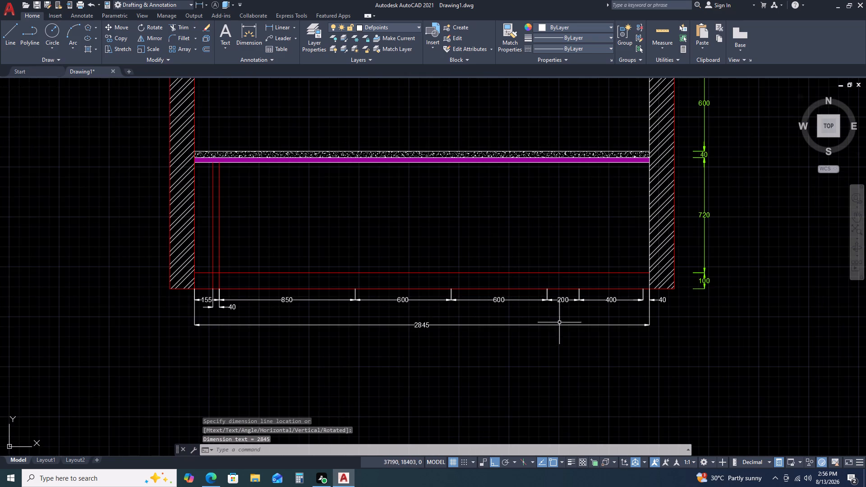
pyautogui.scroll(-1, 570, 339)
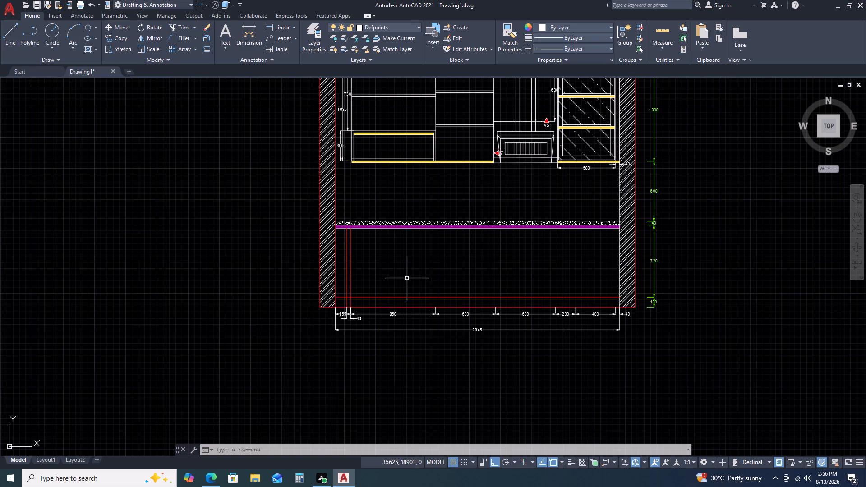
pyautogui.scroll(2, 361, 292)
pyautogui.click(351, 266)
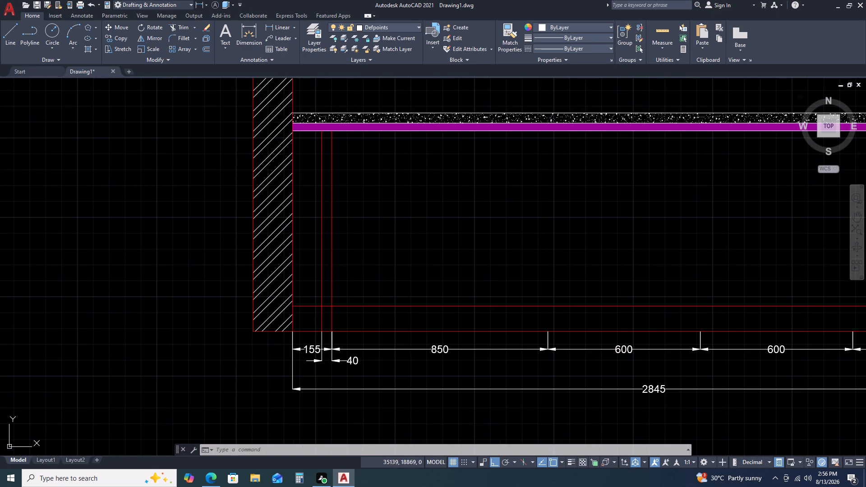
pyautogui.click(332, 239)
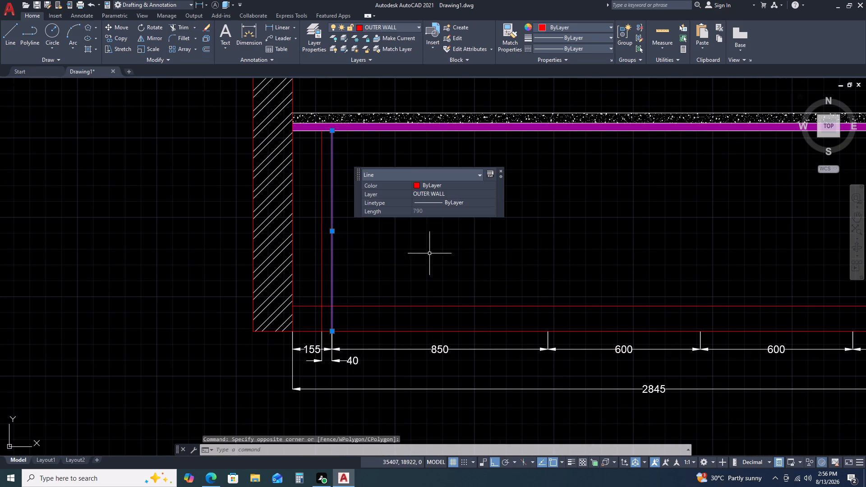
pyautogui.write('O')
pyautogui.press('space')
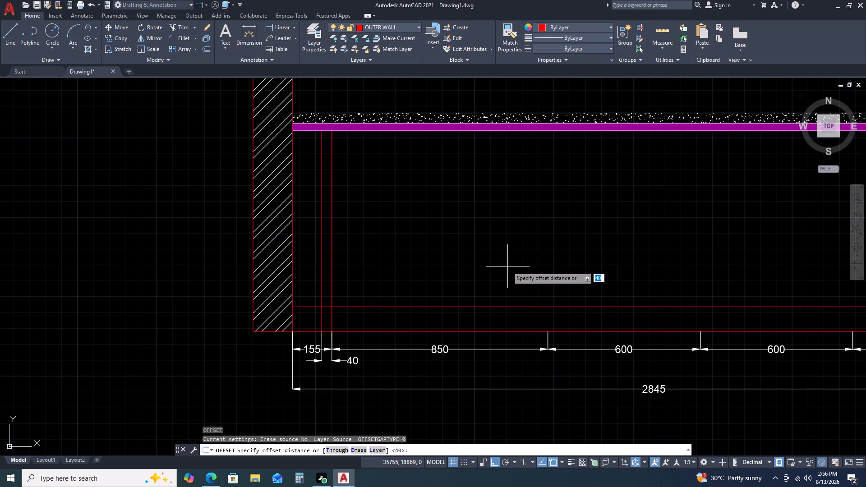
pyautogui.write('850')
pyautogui.press('space')
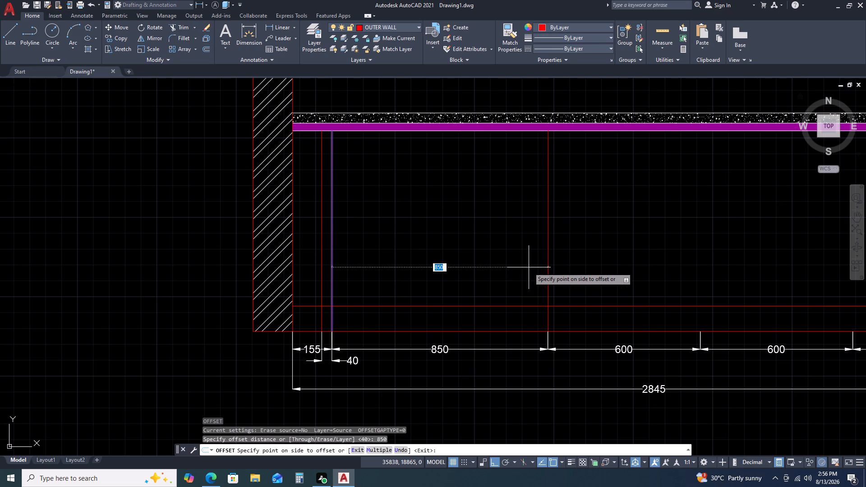
pyautogui.click(529, 267)
pyautogui.press('Escape')
# Assign the two vertical filler lines, the first cabinet divider and the horizontal plinth line to Layer1.
pyautogui.scroll(-3, 586, 290)
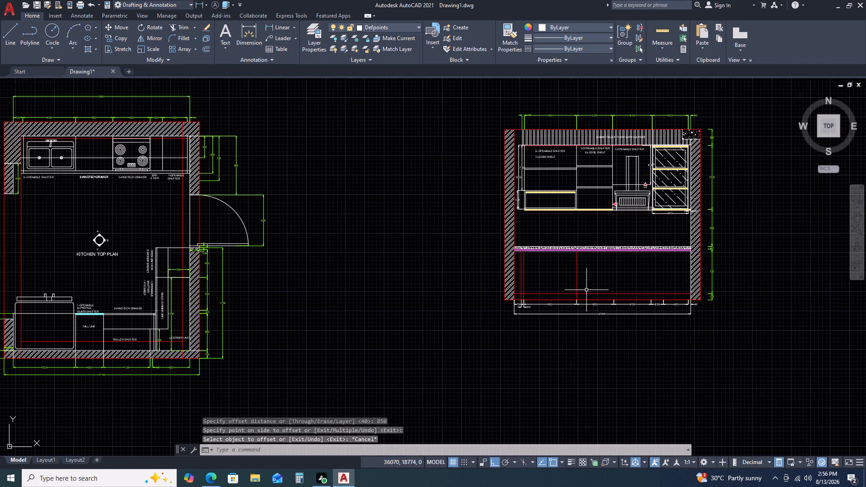
pyautogui.scroll(4, 606, 285)
pyautogui.scroll(-3, 528, 270)
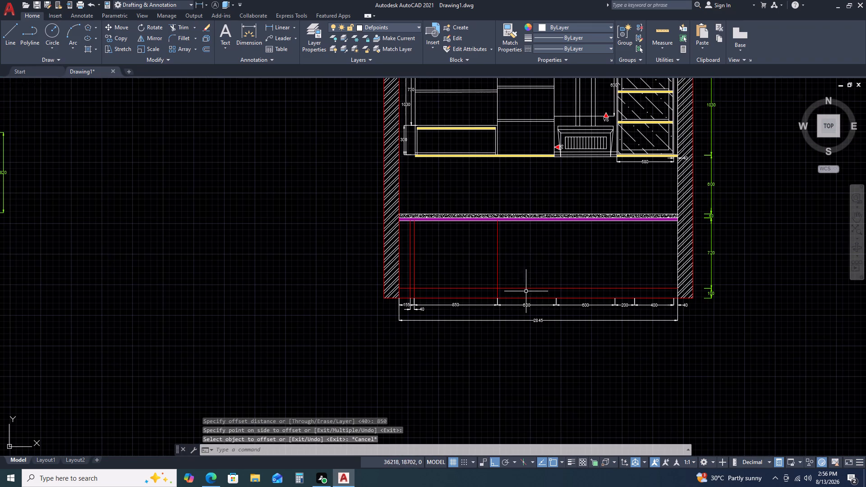
pyautogui.scroll(2, 501, 303)
pyautogui.scroll(-1, 503, 301)
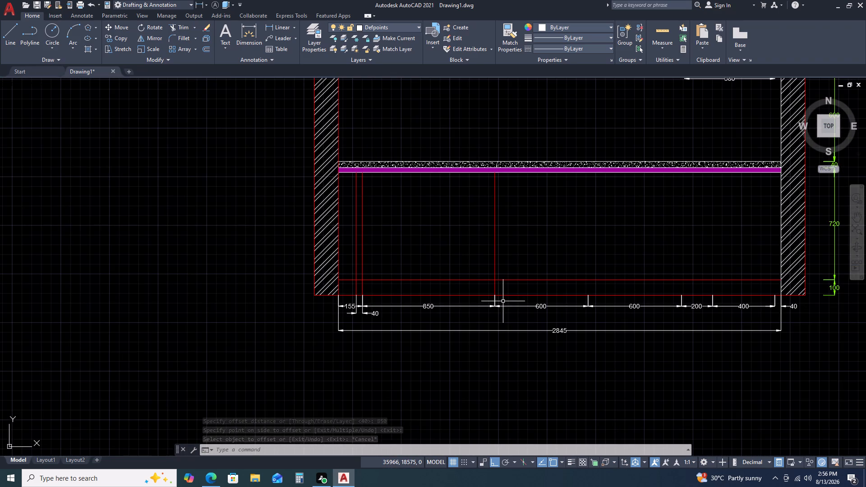
pyautogui.click(517, 272)
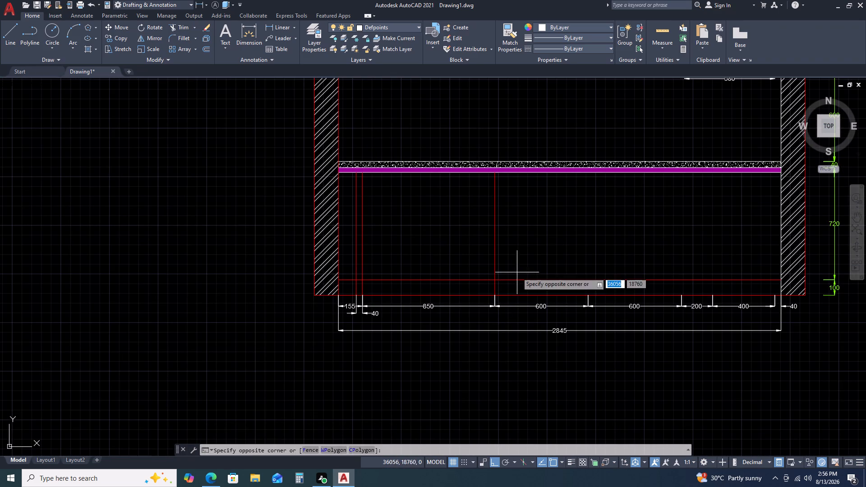
pyautogui.click(348, 287)
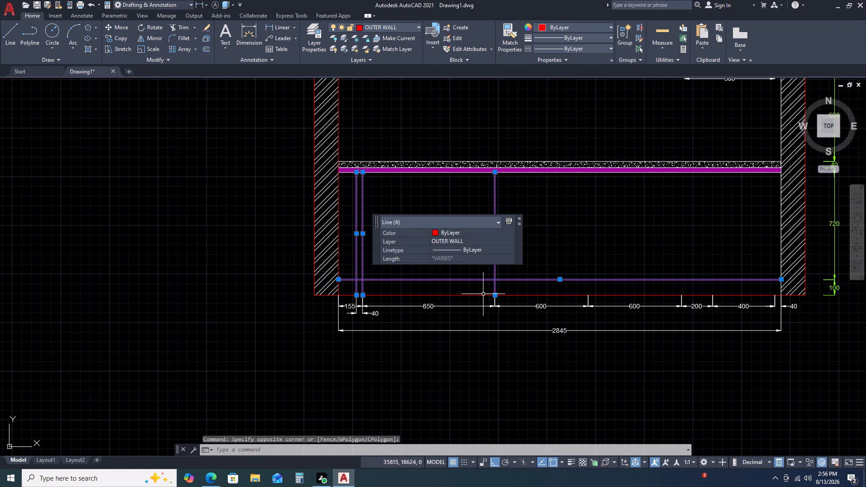
pyautogui.click(392, 27)
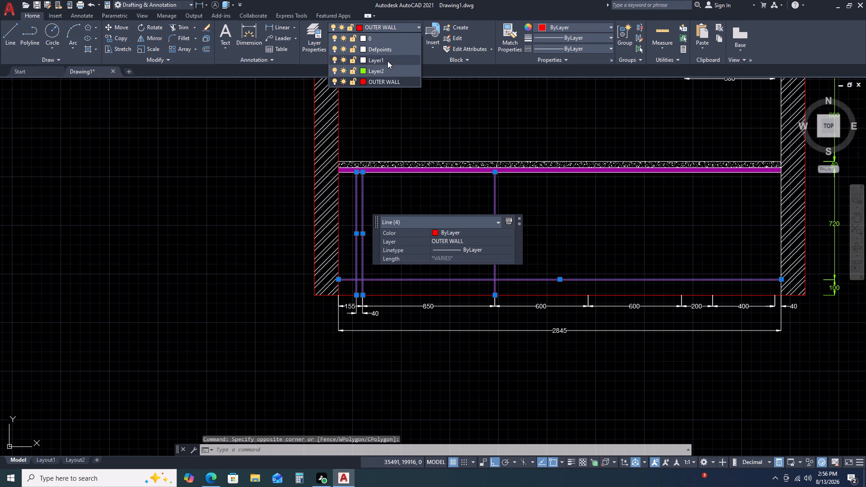
pyautogui.click(387, 60)
pyautogui.press('Escape')
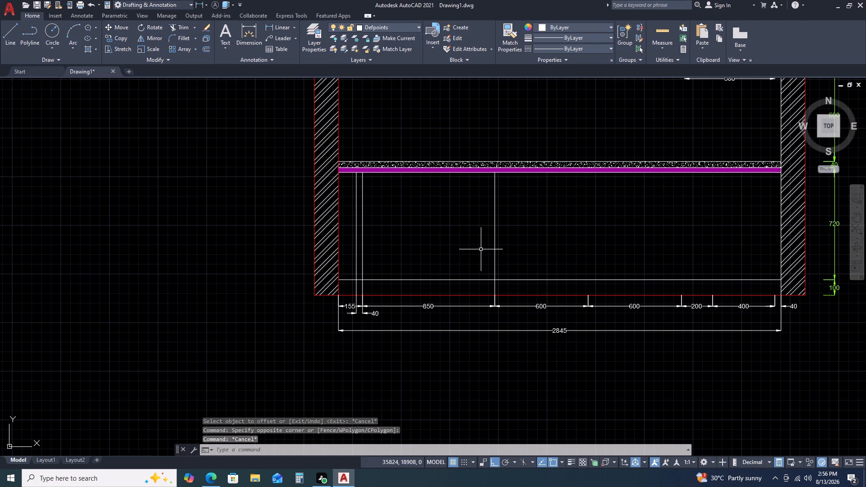
# Offset the first cabinet divider 600 to the right, and offset the resulting line another 600 to the right.
pyautogui.click(545, 247)
pyautogui.click(495, 216)
pyautogui.write('O 600')
pyautogui.press('space')
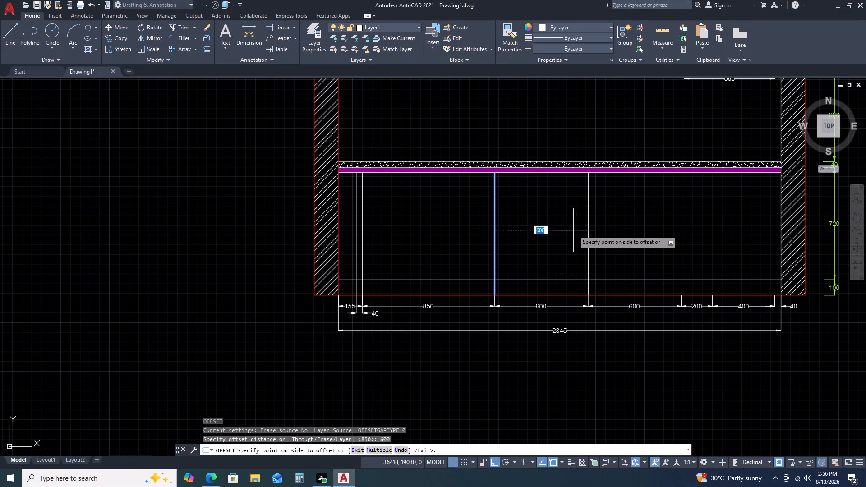
pyautogui.click(573, 230)
pyautogui.click(588, 248)
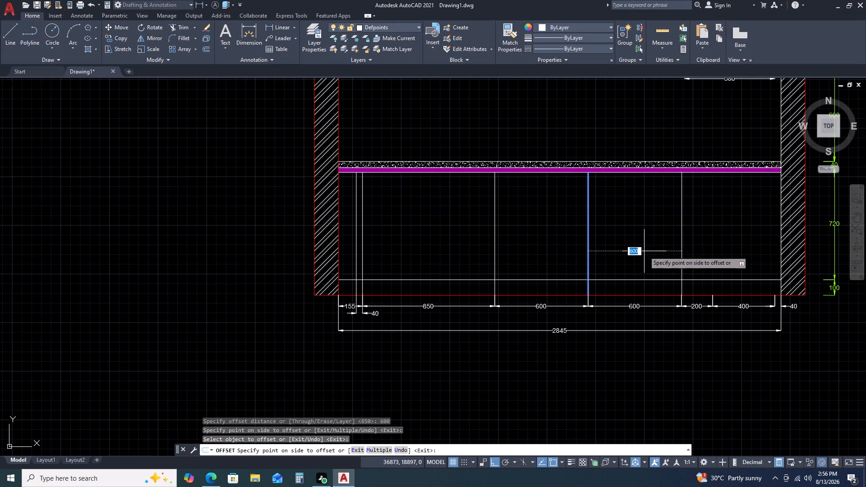
pyautogui.click(644, 251)
pyautogui.press('Escape')
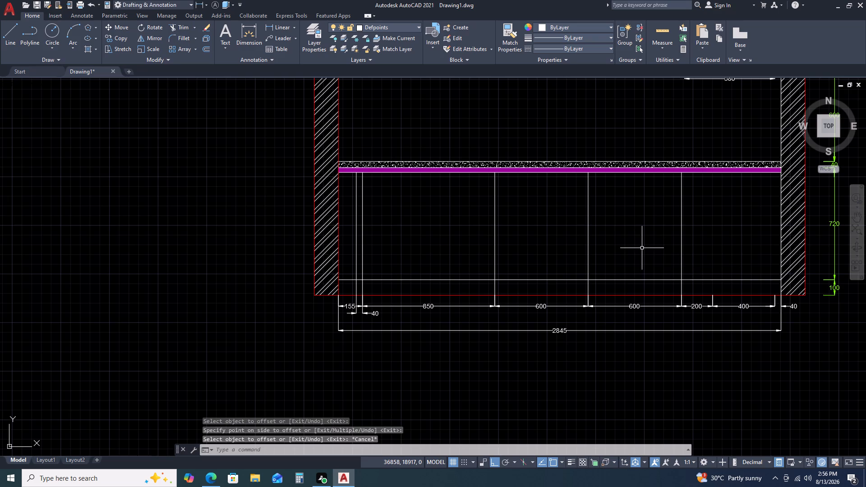
# Offset the divider at the end of the second 600 cabinet 200 to the right.
pyautogui.click(684, 229)
pyautogui.click(669, 230)
pyautogui.write('O')
pyautogui.press('space')
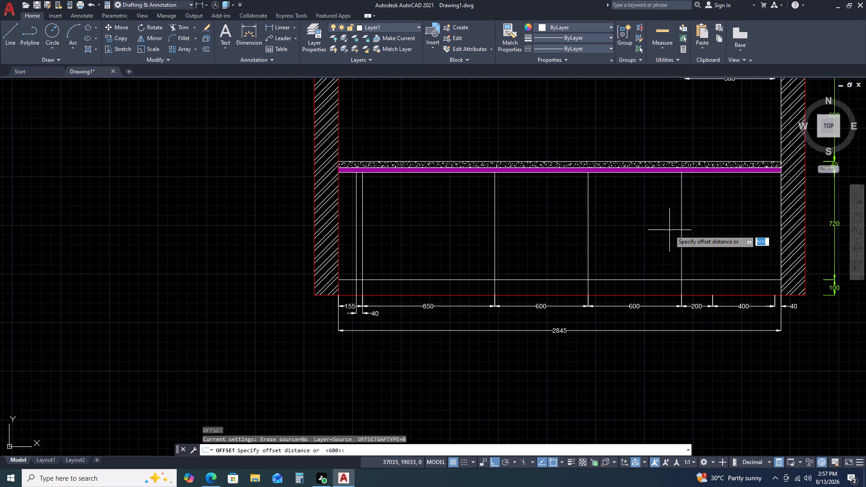
pyautogui.press('2')
pyautogui.write('00')
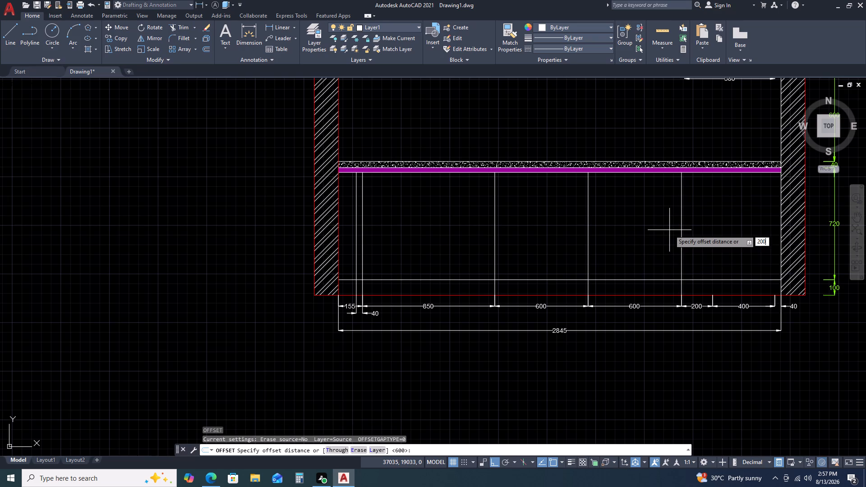
pyautogui.press('space')
pyautogui.click(744, 242)
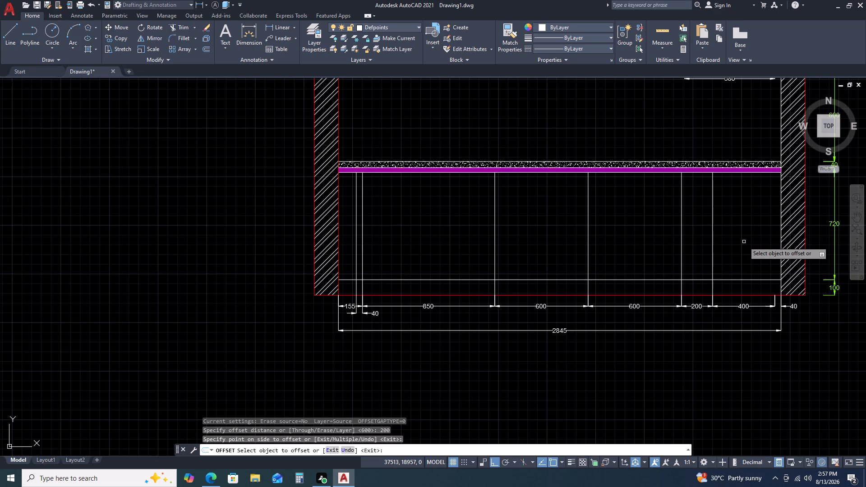
pyautogui.press('Escape')
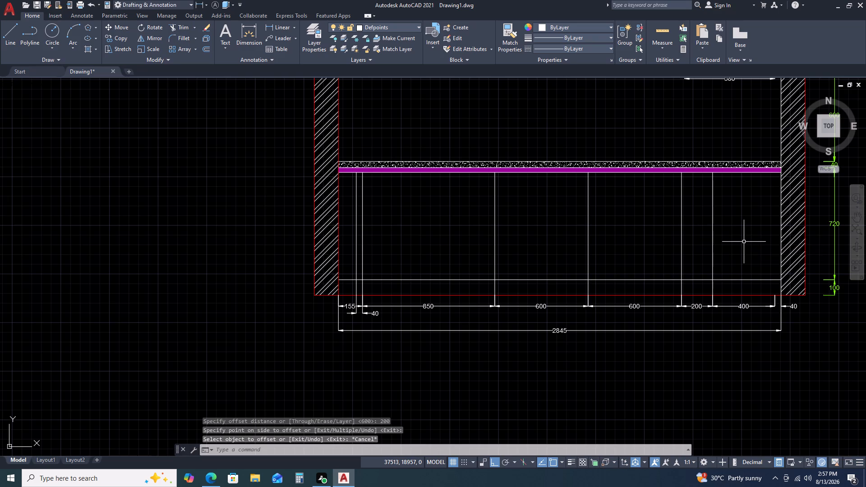
# Offset the divider at the end of the 200 cabinet 400 to the right, near the right wall.
pyautogui.click(719, 239)
pyautogui.click(696, 207)
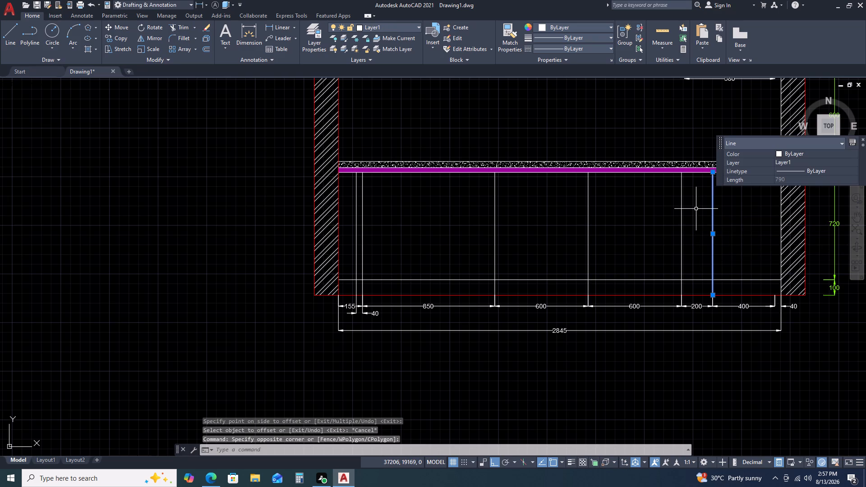
pyautogui.write('O')
pyautogui.press('space')
pyautogui.press('4')
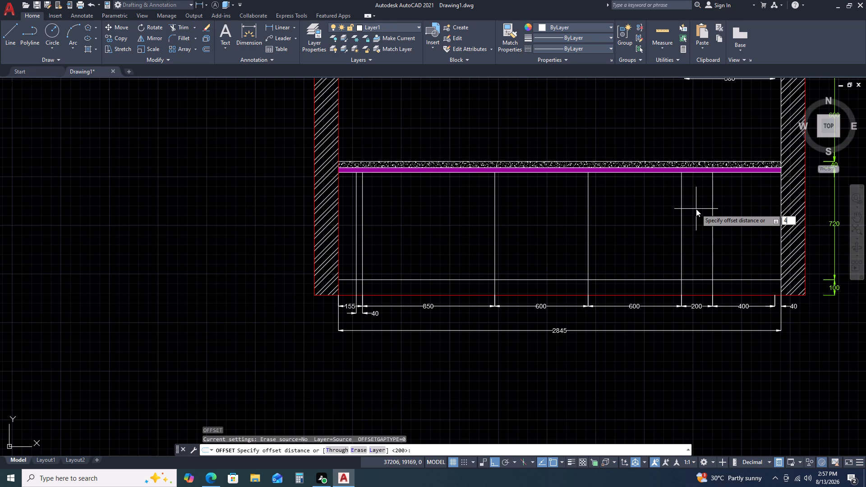
pyautogui.write('00')
pyautogui.press('space')
pyautogui.click(752, 216)
pyautogui.press('Escape')
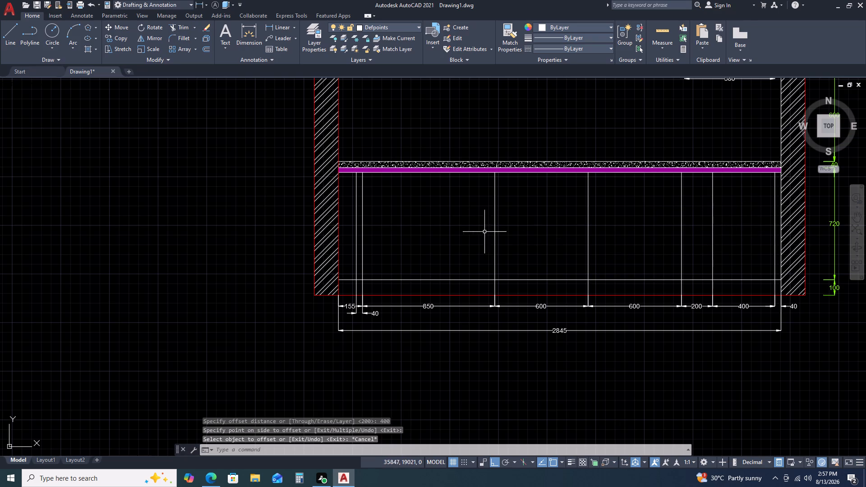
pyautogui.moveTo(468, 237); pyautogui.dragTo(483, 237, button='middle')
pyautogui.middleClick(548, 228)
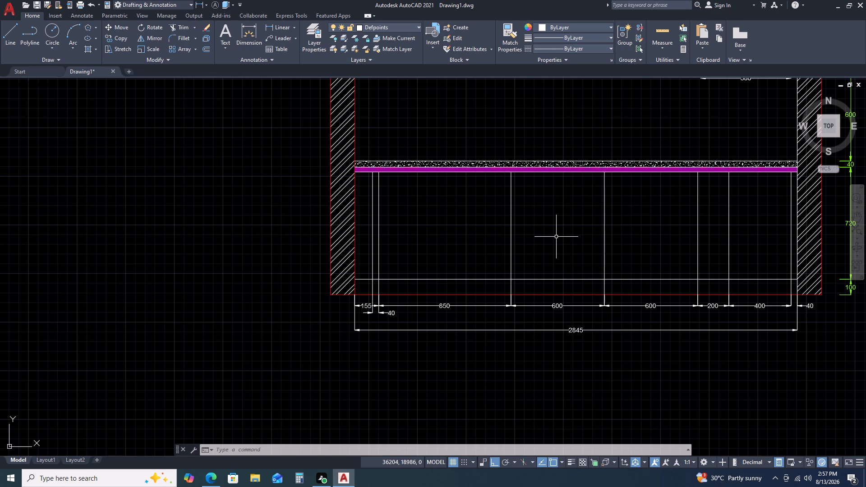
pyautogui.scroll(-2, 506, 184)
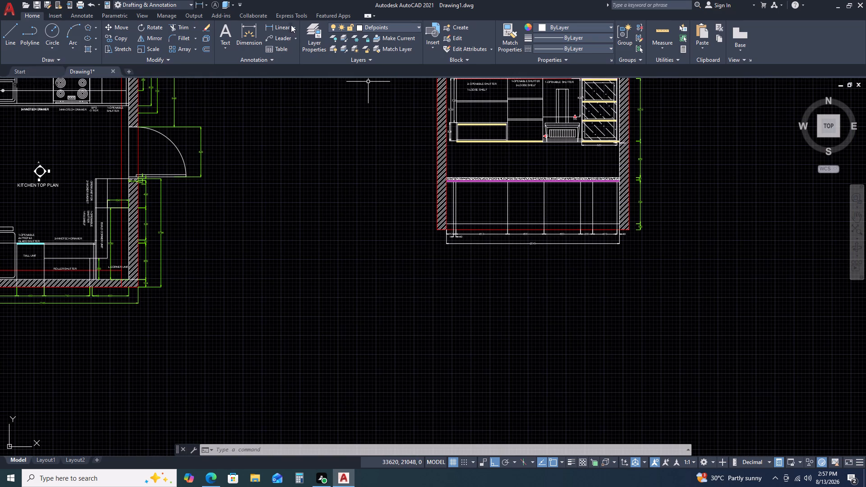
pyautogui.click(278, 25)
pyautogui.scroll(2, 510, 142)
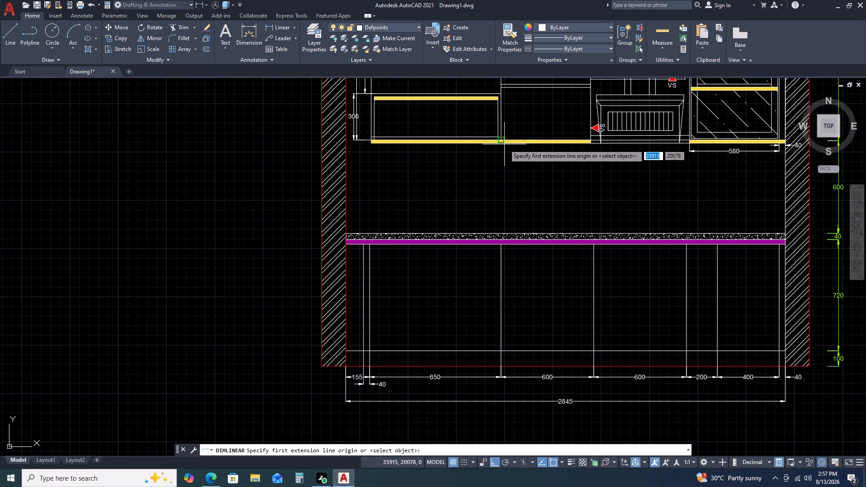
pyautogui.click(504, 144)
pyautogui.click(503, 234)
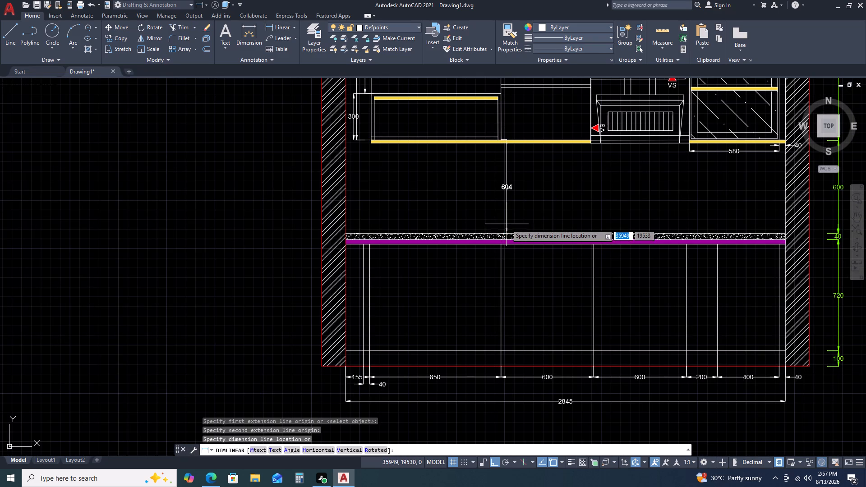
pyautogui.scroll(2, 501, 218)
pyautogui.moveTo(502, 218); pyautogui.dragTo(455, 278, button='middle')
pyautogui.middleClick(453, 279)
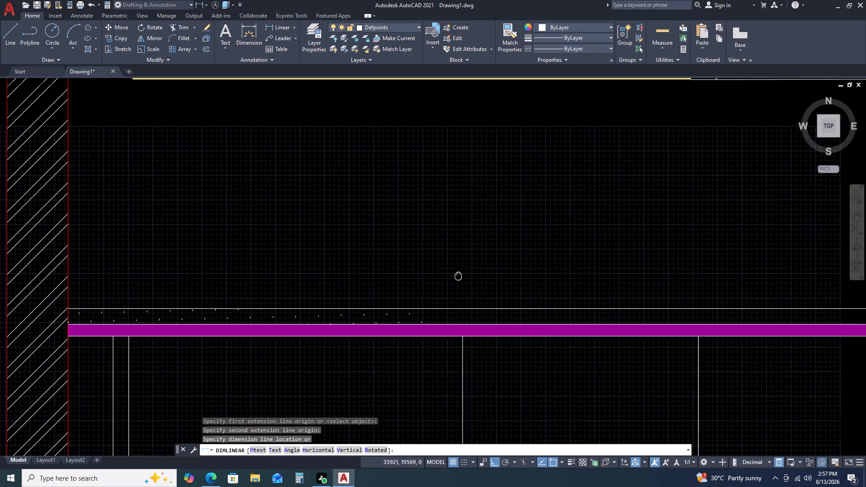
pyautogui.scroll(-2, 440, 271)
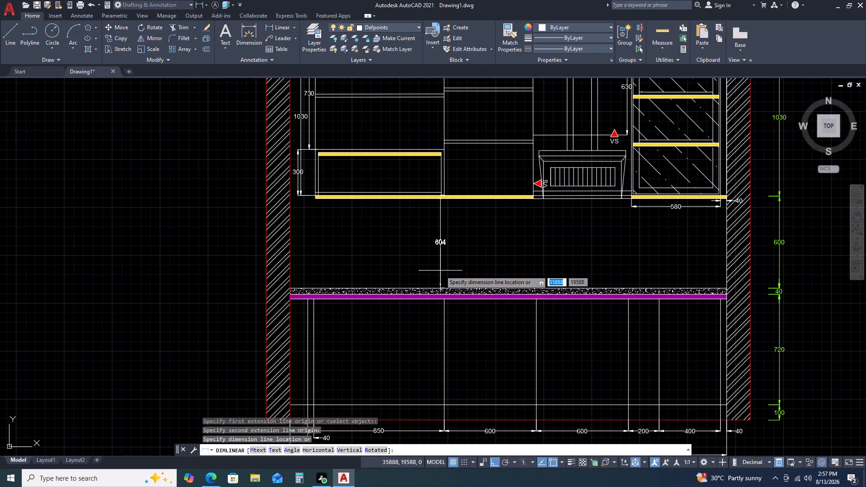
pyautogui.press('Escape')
# Add a vertical linear dimension from the chimney hood's lower-left corner down to the top of the countertop.
pyautogui.press('space')
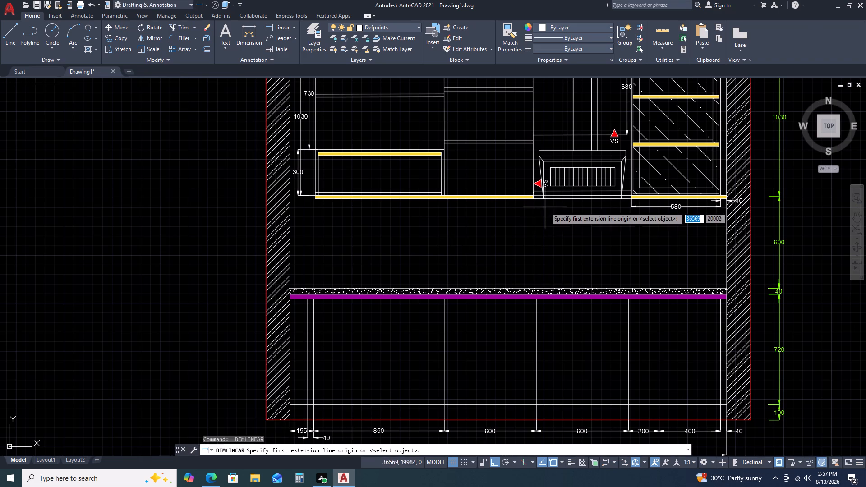
pyautogui.scroll(2, 545, 200)
pyautogui.click(539, 194)
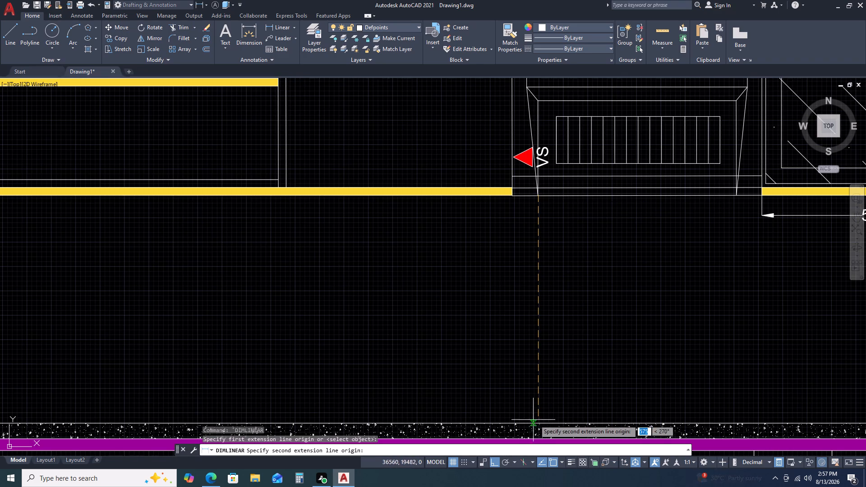
pyautogui.click(539, 423)
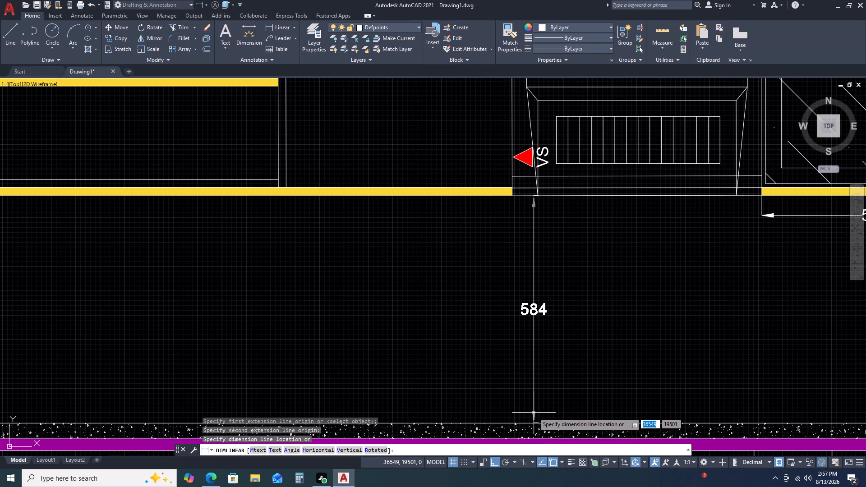
pyautogui.click(531, 398)
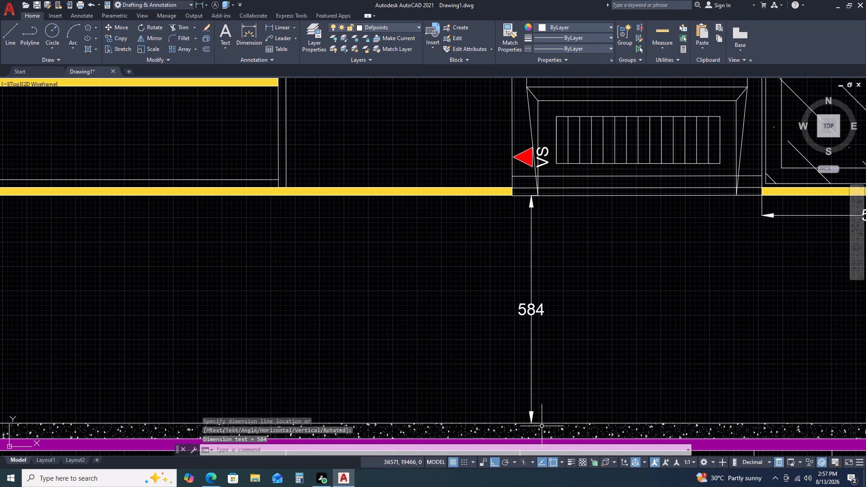
# Delete the slightly misaligned bottom line beneath the chimney hood, between the two yellow shelf bands.
pyautogui.scroll(6, 542, 426)
pyautogui.scroll(-10, 550, 401)
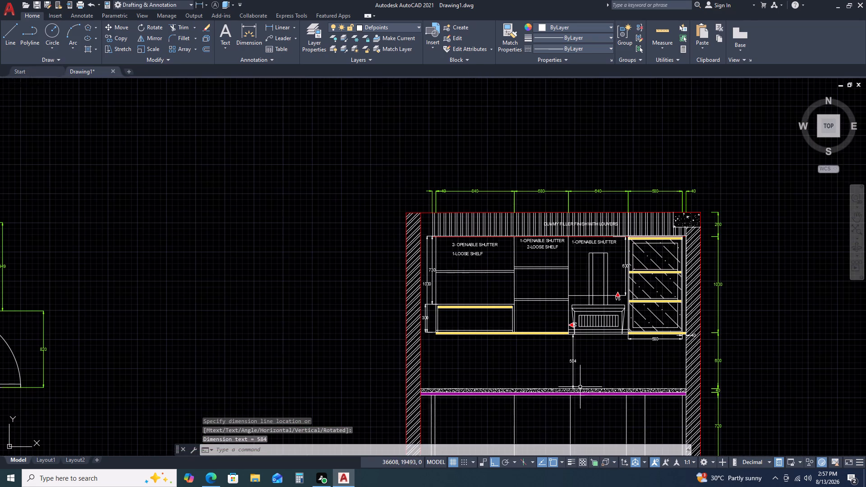
pyautogui.moveTo(659, 389); pyautogui.dragTo(608, 345, button='middle')
pyautogui.scroll(3, 541, 291)
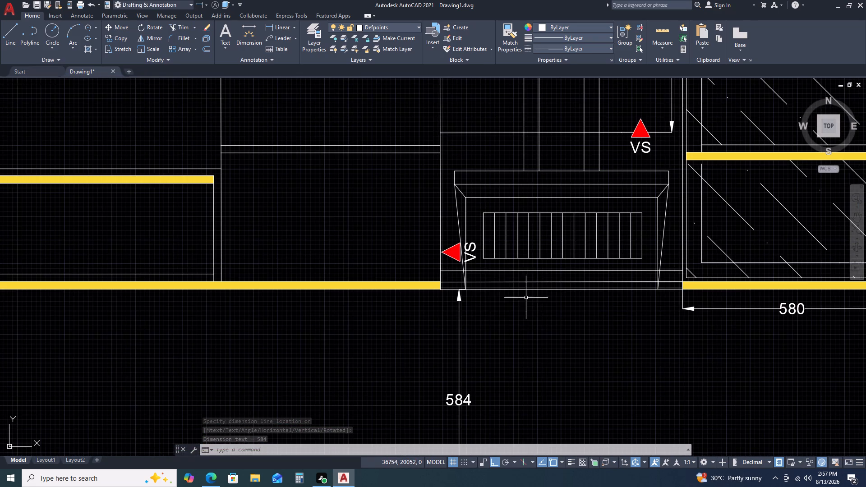
pyautogui.scroll(5, 455, 295)
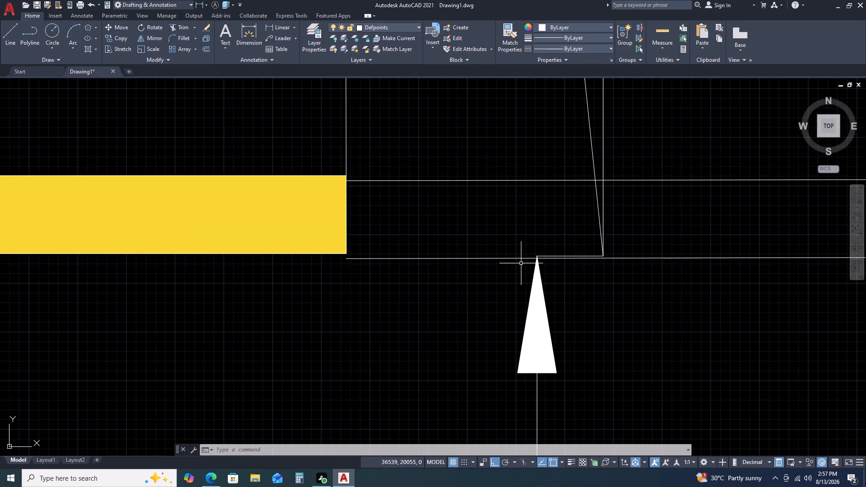
pyautogui.click(511, 256)
pyautogui.click(486, 270)
pyautogui.scroll(-3, 479, 280)
pyautogui.moveTo(591, 325); pyautogui.dragTo(456, 333, button='middle')
pyautogui.scroll(-2, 443, 329)
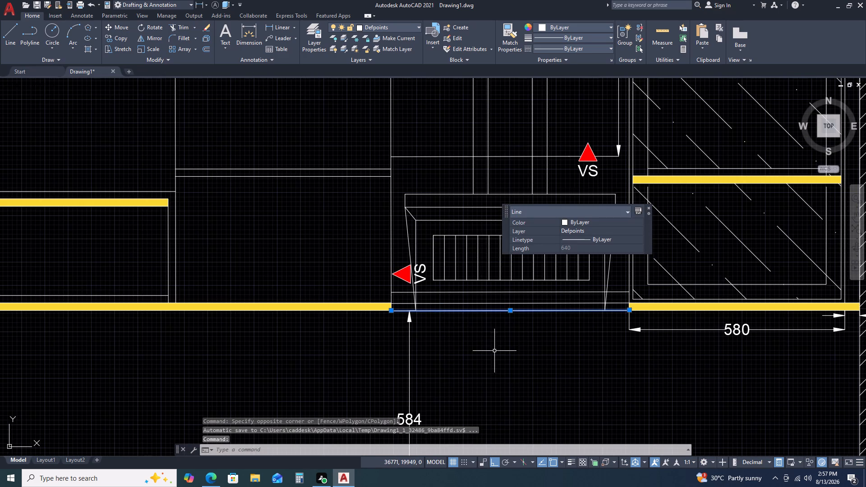
pyautogui.press('Delete')
# Stretch the upper extension origin of the hood-to-countertop dimension 2 units downward.
pyautogui.scroll(2, 396, 317)
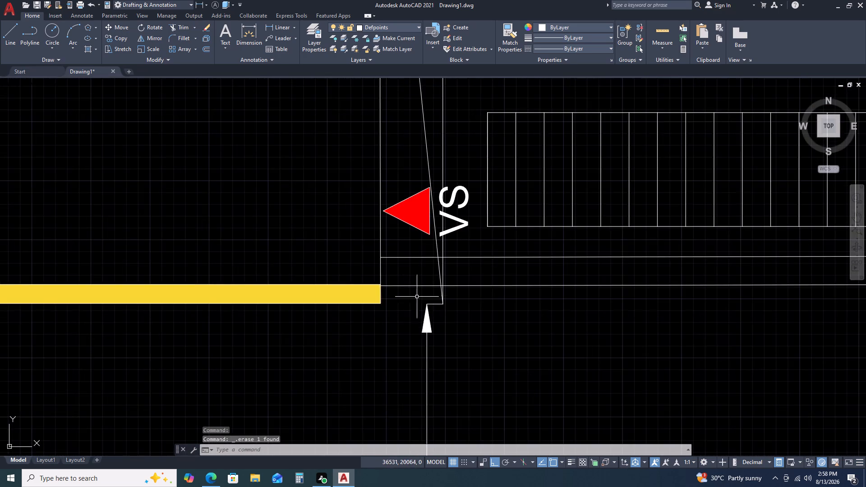
pyautogui.scroll(-1, 466, 296)
pyautogui.click(468, 353)
pyautogui.click(426, 338)
pyautogui.scroll(-2, 534, 378)
pyautogui.moveTo(575, 406); pyautogui.dragTo(554, 365, button='middle')
pyautogui.moveTo(488, 358); pyautogui.dragTo(480, 399, button='middle')
pyautogui.scroll(-1, 480, 399)
pyautogui.scroll(2, 472, 360)
pyautogui.moveTo(502, 394); pyautogui.dragTo(479, 328, button='middle')
pyautogui.middleClick(479, 322)
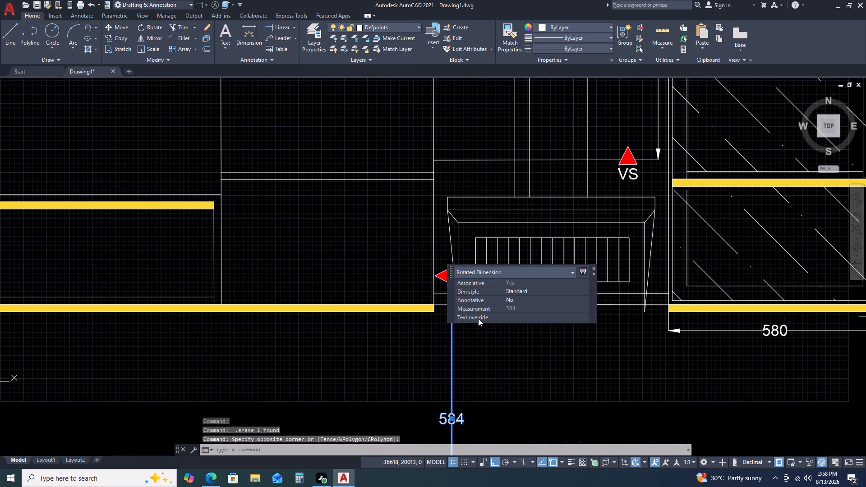
pyautogui.scroll(4, 465, 313)
pyautogui.moveTo(525, 401); pyautogui.dragTo(438, 339, button='middle')
pyautogui.moveTo(433, 331); pyautogui.dragTo(427, 324, button='middle')
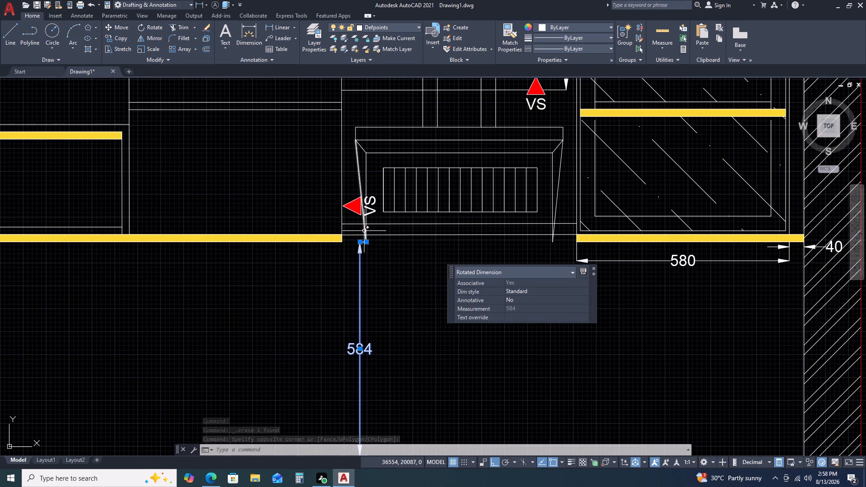
pyautogui.scroll(3, 364, 231)
pyautogui.click(364, 276)
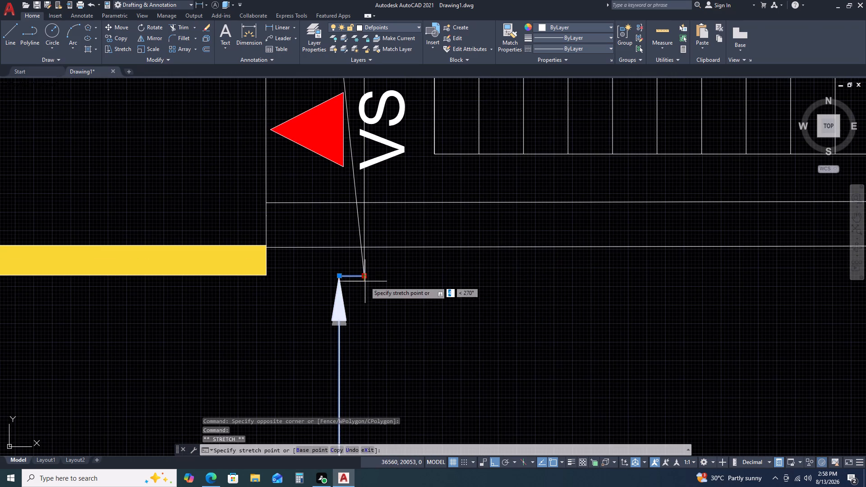
pyautogui.write('2')
pyautogui.press('space')
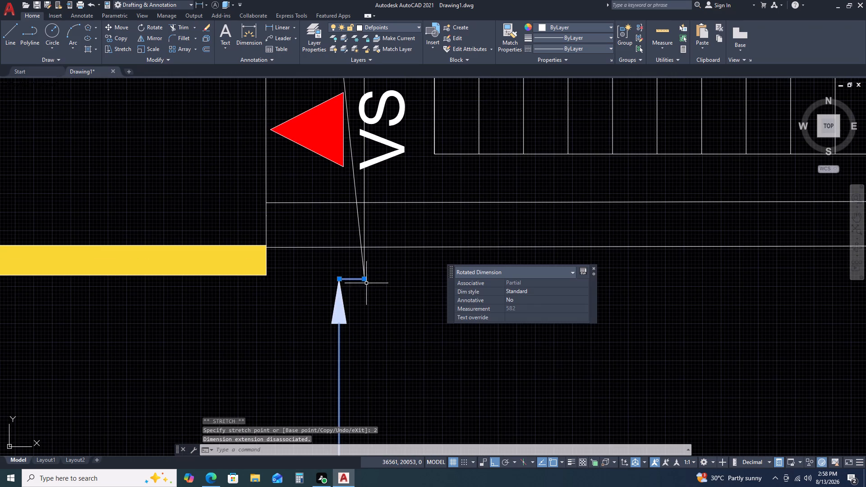
pyautogui.scroll(-1, 365, 303)
pyautogui.press('Escape')
# Draw a 640 line beneath the chimney hood, from the glass unit's yellow base corner leftward to the adjacent cabinet's yellow base.
pyautogui.press('l')
pyautogui.press('space')
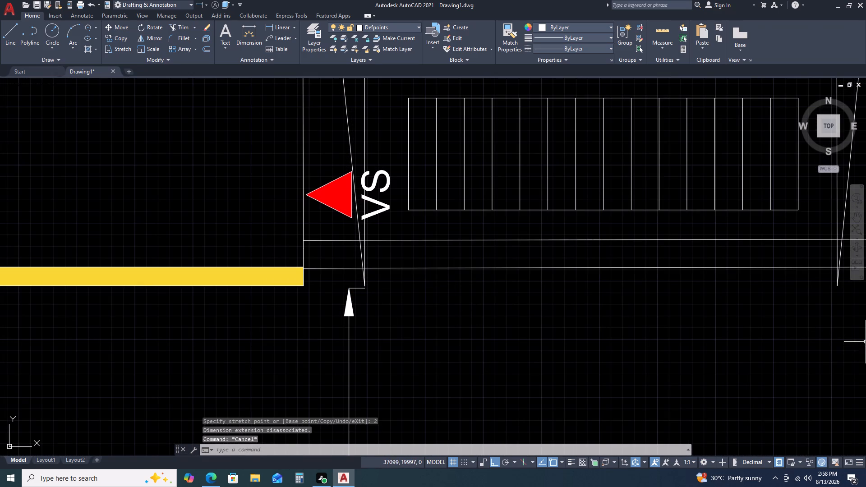
pyautogui.moveTo(759, 315); pyautogui.dragTo(653, 308, button='middle')
pyautogui.moveTo(607, 307); pyautogui.dragTo(590, 307, button='middle')
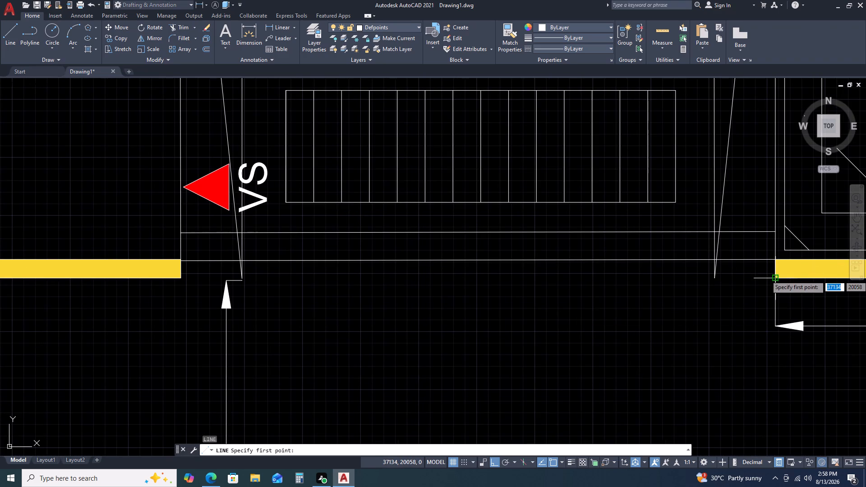
pyautogui.moveTo(774, 276); pyautogui.dragTo(752, 275)
pyautogui.scroll(-1, 508, 287)
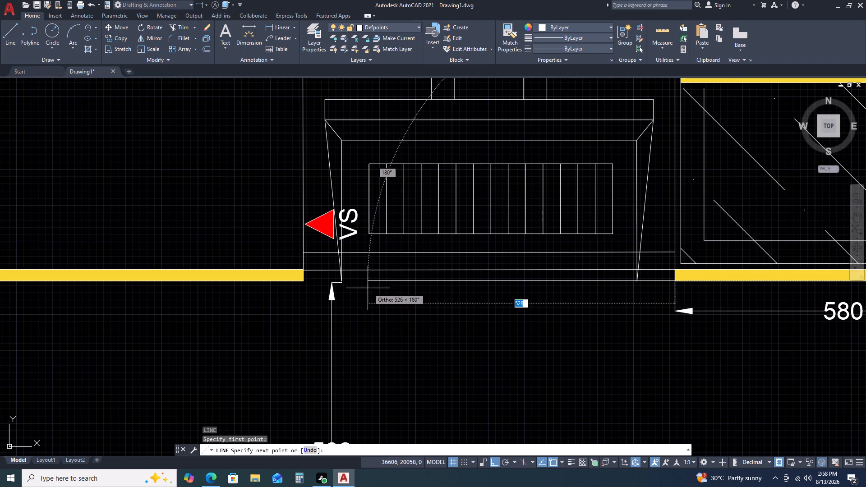
pyautogui.scroll(2, 334, 277)
pyautogui.moveTo(379, 281); pyautogui.dragTo(618, 280, button='middle')
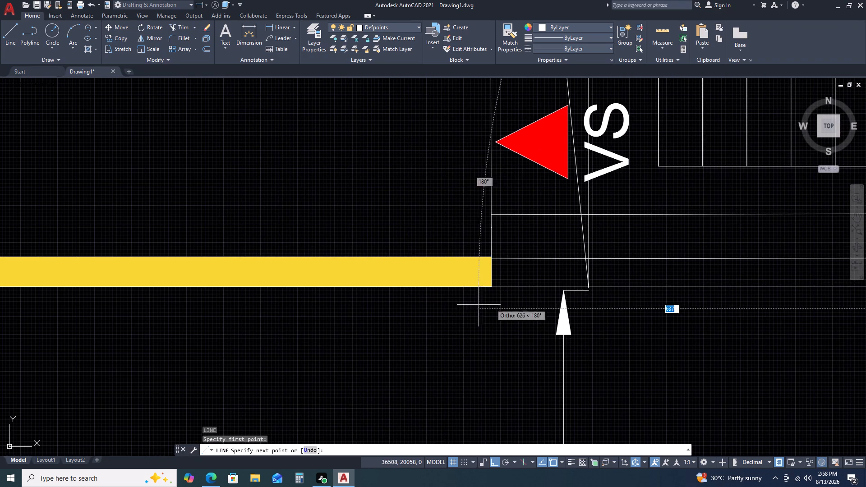
pyautogui.click(495, 288)
pyautogui.press('Escape')
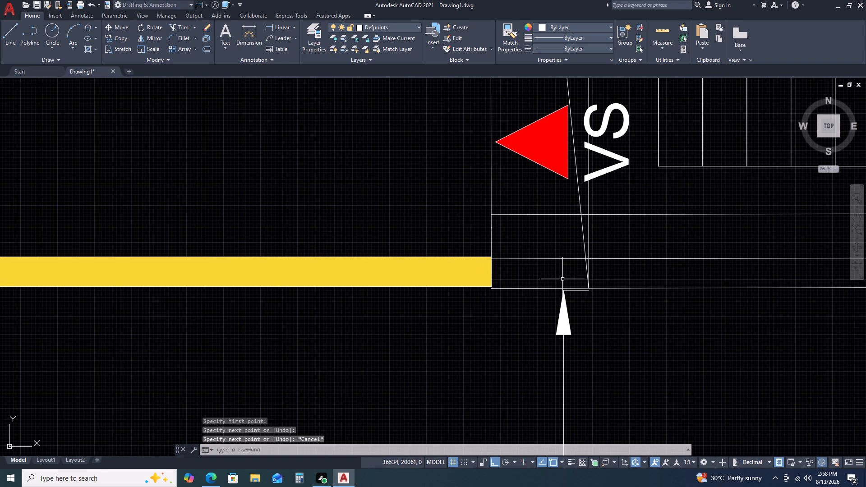
# Stretch the left end of the new hood base line to the lower corner of the adjacent yellow band.
pyautogui.scroll(-1, 616, 279)
pyautogui.scroll(2, 550, 293)
pyautogui.click(562, 260)
pyautogui.click(541, 292)
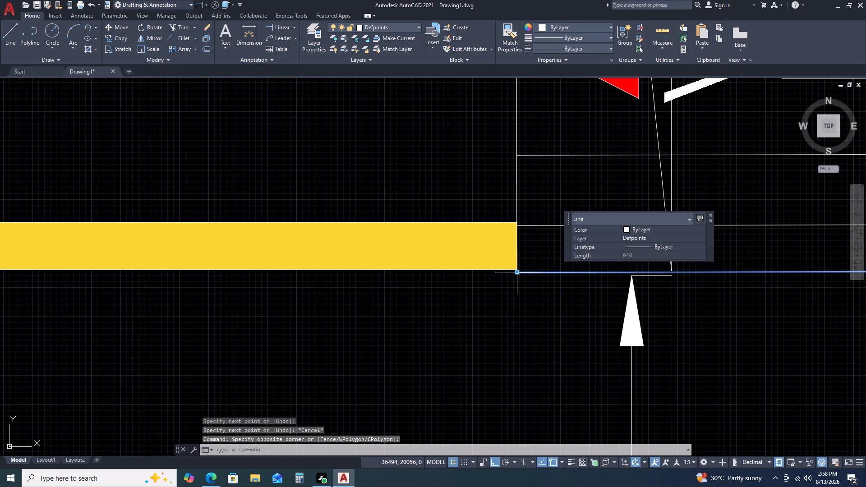
pyautogui.doubleClick(517, 272)
pyautogui.click(516, 268)
pyautogui.press('Escape')
# Examine the hood clearance, the lower cabinets and the upper part of the elevation with their dimensions.
pyautogui.scroll(-1, 662, 273)
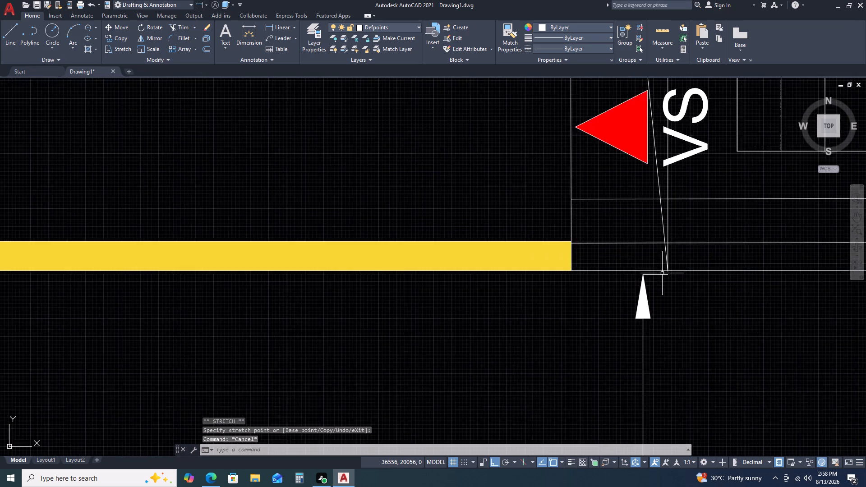
pyautogui.scroll(-1, 662, 273)
pyautogui.moveTo(751, 273); pyautogui.dragTo(604, 307, button='middle')
pyautogui.scroll(-2, 586, 311)
pyautogui.scroll(-1, 539, 331)
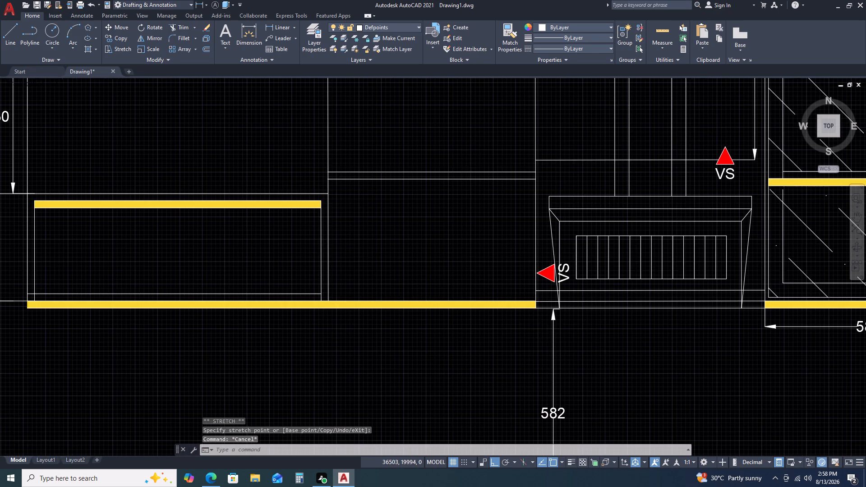
pyautogui.scroll(-1, 616, 323)
pyautogui.moveTo(628, 381); pyautogui.dragTo(603, 324, button='middle')
pyautogui.middleClick(603, 324)
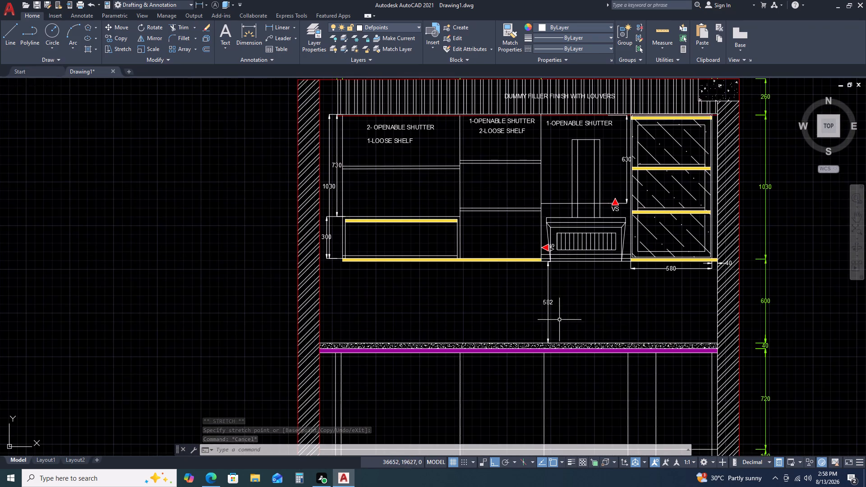
pyautogui.scroll(4, 549, 347)
pyautogui.scroll(-3, 536, 330)
pyautogui.scroll(-1, 580, 343)
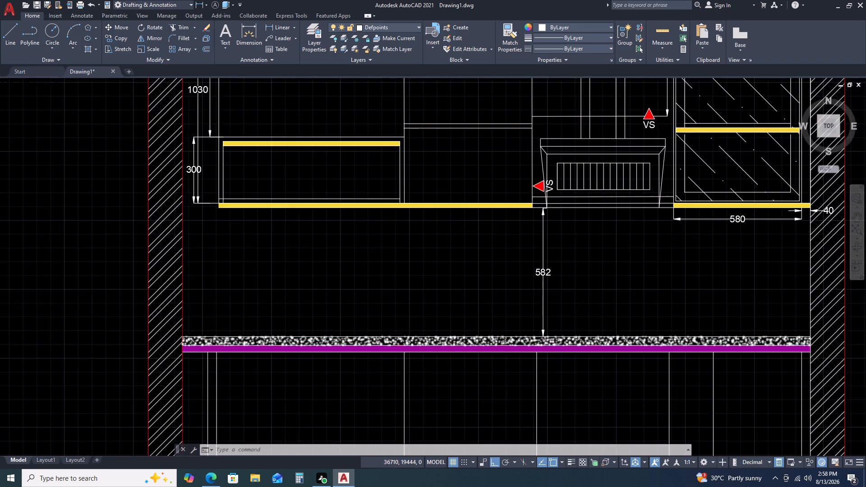
pyautogui.scroll(-2, 580, 343)
pyautogui.moveTo(644, 390); pyautogui.dragTo(606, 343, button='middle')
pyautogui.scroll(4, 594, 337)
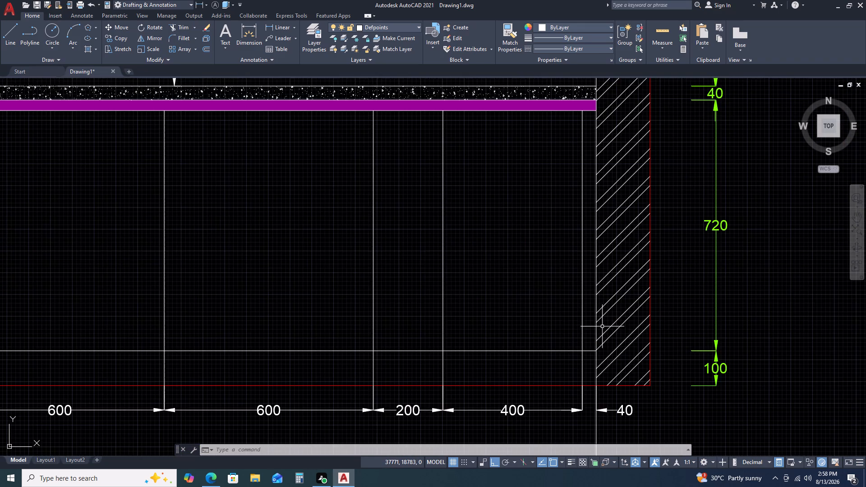
pyautogui.scroll(-4, 602, 326)
pyautogui.scroll(3, 603, 193)
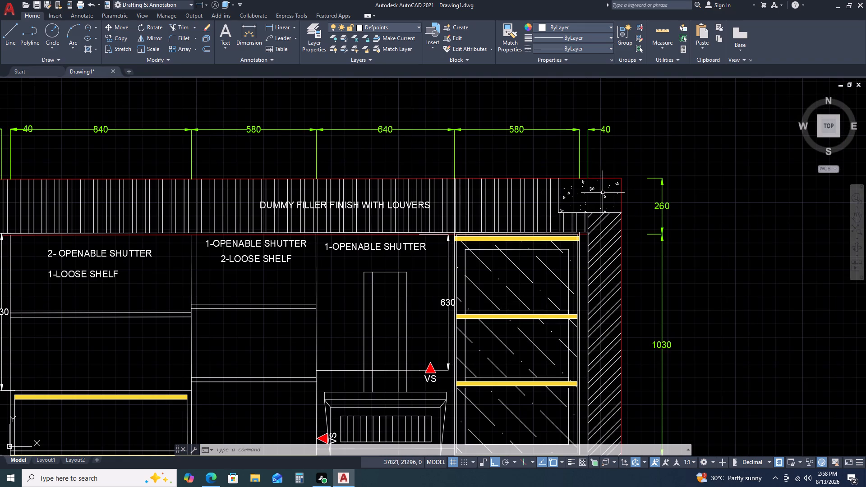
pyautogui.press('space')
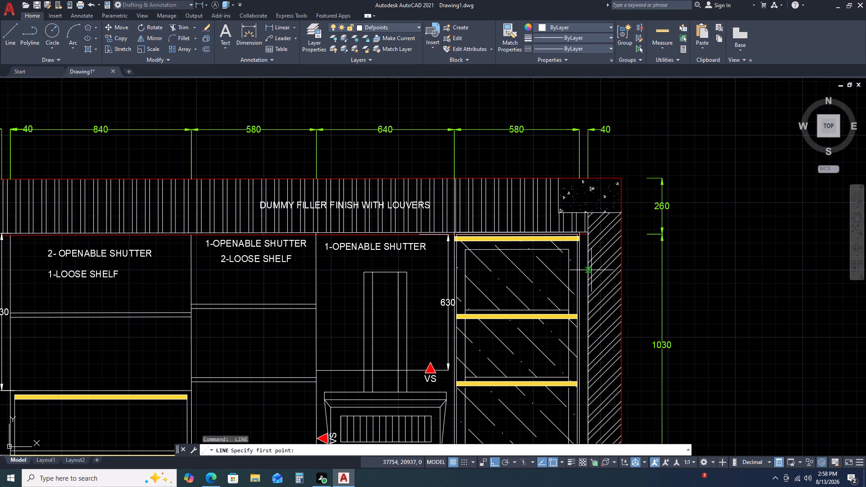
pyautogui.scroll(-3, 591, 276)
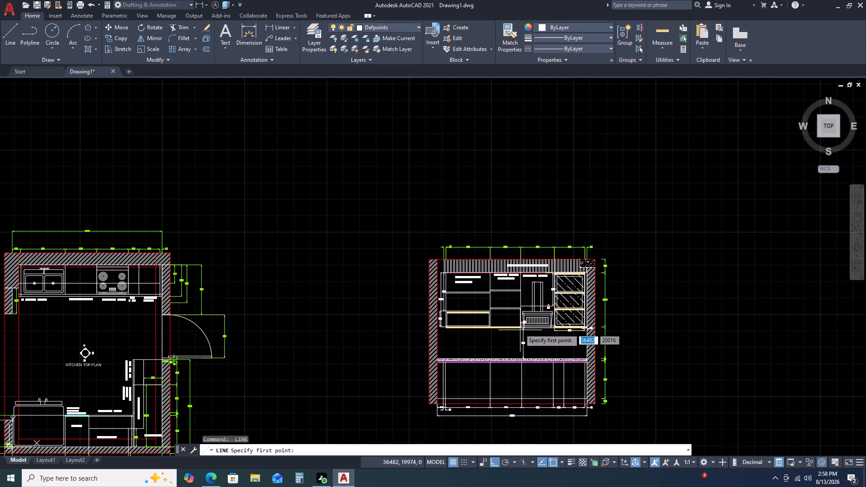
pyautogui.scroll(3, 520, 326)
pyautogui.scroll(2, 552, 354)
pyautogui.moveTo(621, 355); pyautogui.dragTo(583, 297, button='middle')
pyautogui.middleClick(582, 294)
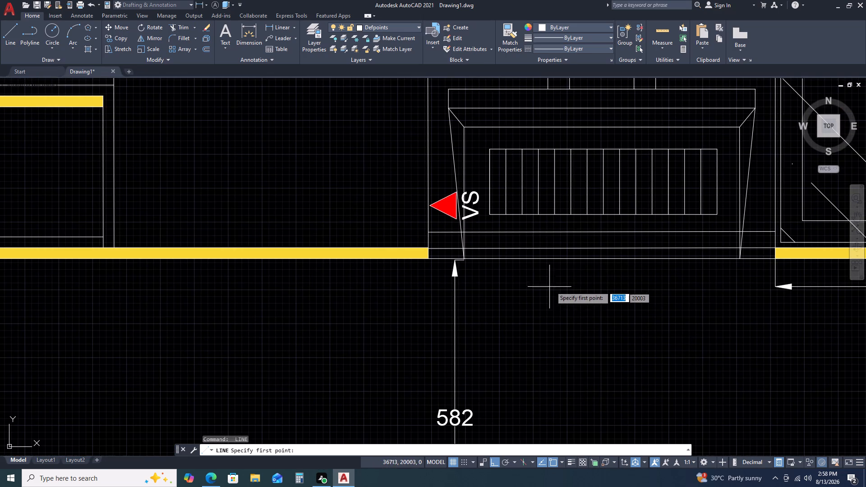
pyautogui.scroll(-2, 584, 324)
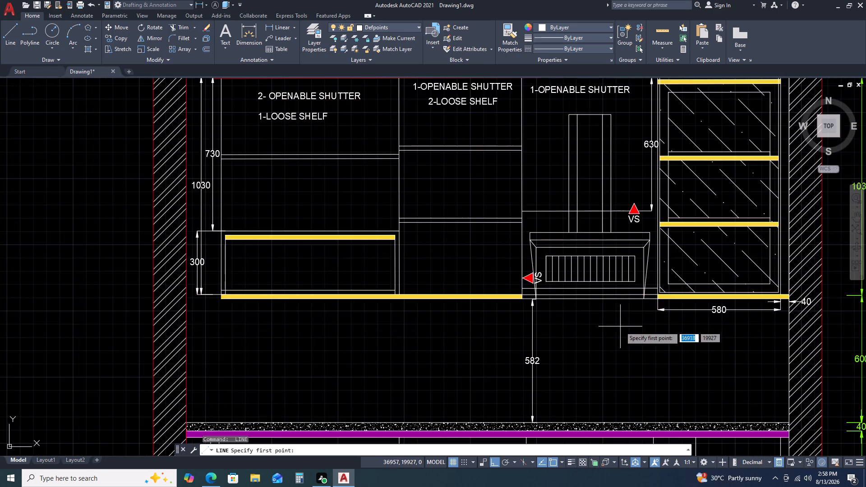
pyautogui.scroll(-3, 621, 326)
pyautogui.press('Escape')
# Inspect the bottom line of the left wall units and how it meets the hood base line.
pyautogui.scroll(6, 526, 325)
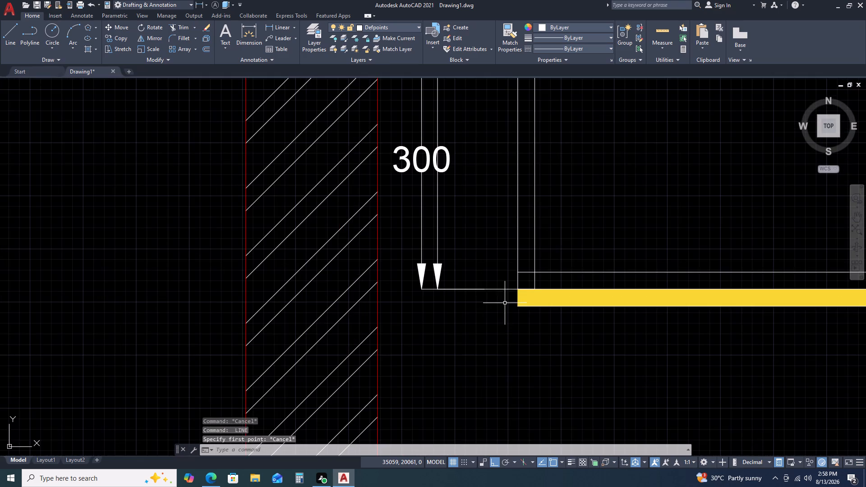
pyautogui.scroll(2, 497, 285)
pyautogui.scroll(-4, 514, 298)
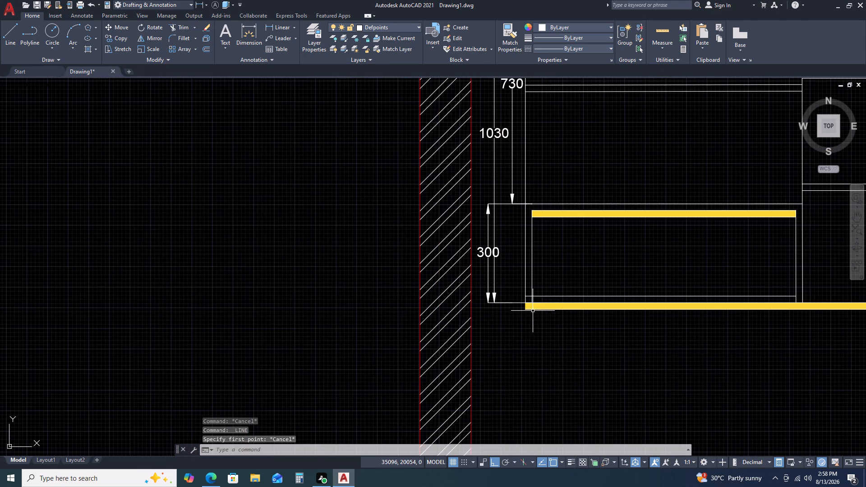
pyautogui.click(561, 309)
pyautogui.scroll(-3, 569, 321)
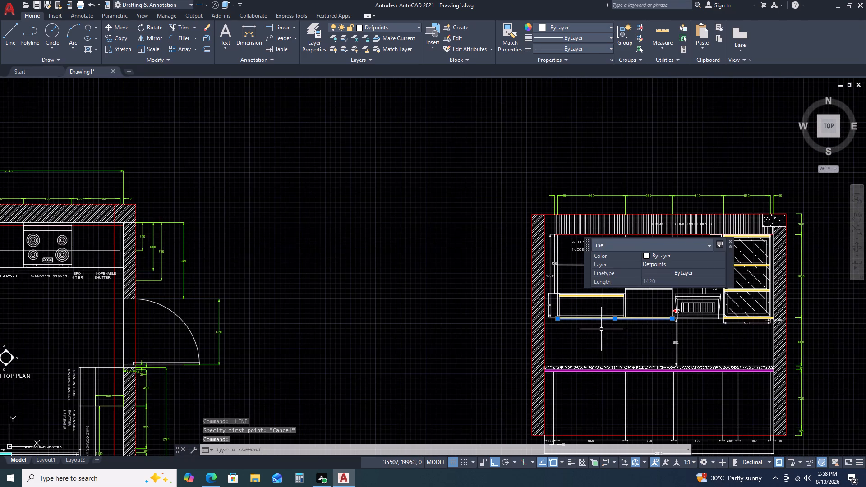
pyautogui.moveTo(629, 338); pyautogui.dragTo(547, 336, button='middle')
pyautogui.scroll(2, 617, 326)
pyautogui.scroll(3, 556, 304)
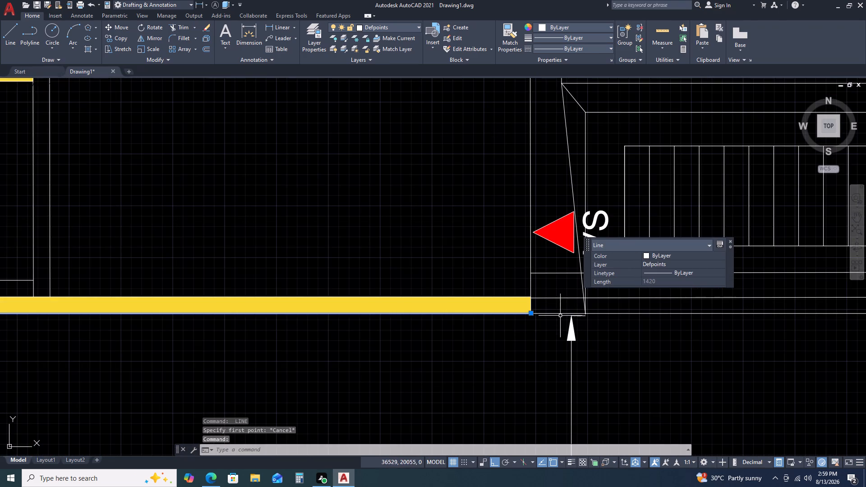
pyautogui.press('Escape')
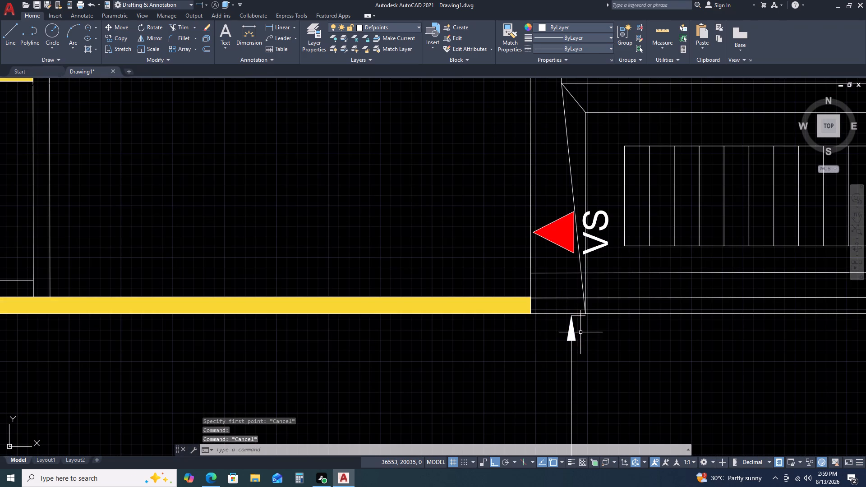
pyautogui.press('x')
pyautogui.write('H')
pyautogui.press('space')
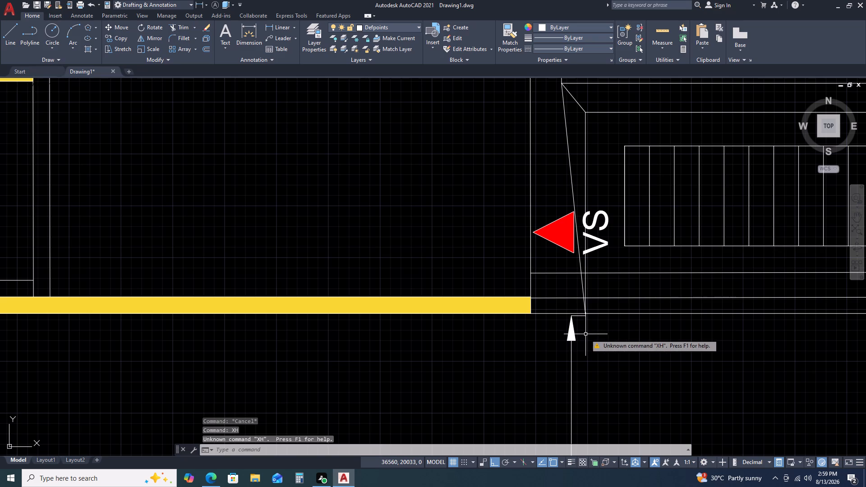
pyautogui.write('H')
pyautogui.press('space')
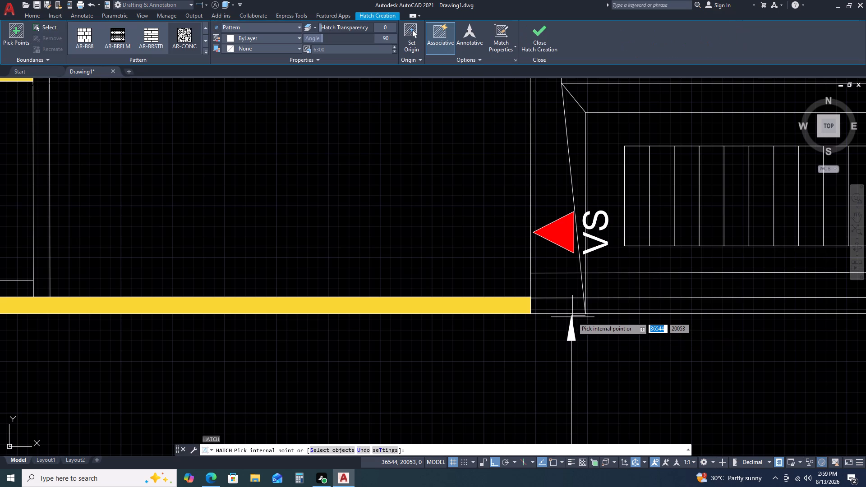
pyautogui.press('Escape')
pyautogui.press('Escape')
# Draw a horizontal construction line through the lower edge of the hood, level with the top of its clearance dimension.
pyautogui.press('x')
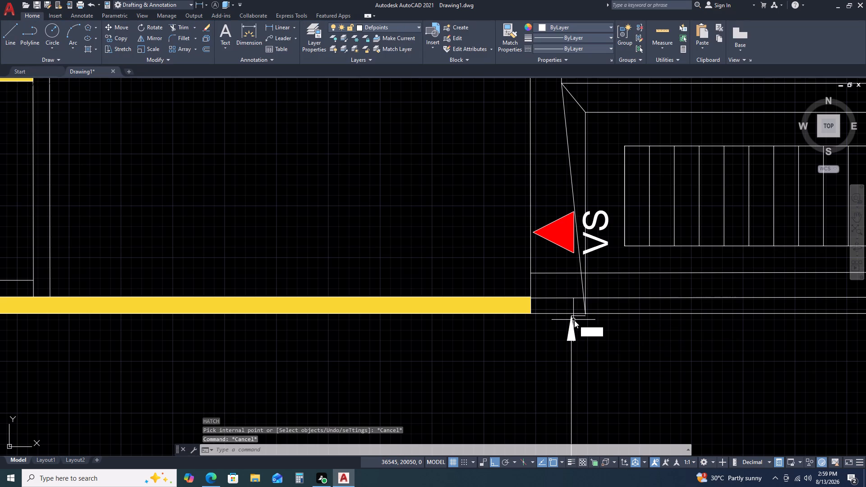
pyautogui.press('l')
pyautogui.press('space')
pyautogui.write('H')
pyautogui.press('space')
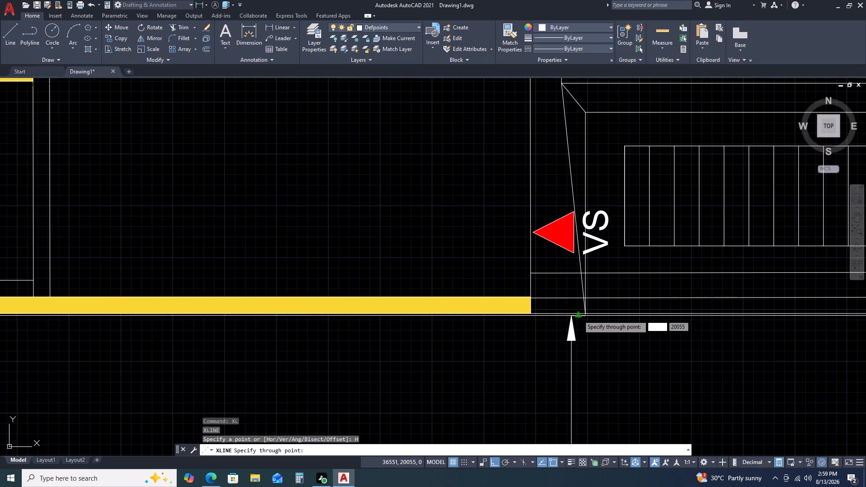
pyautogui.scroll(2, 582, 313)
pyautogui.click(588, 320)
pyautogui.scroll(-4, 505, 329)
pyautogui.press('Escape')
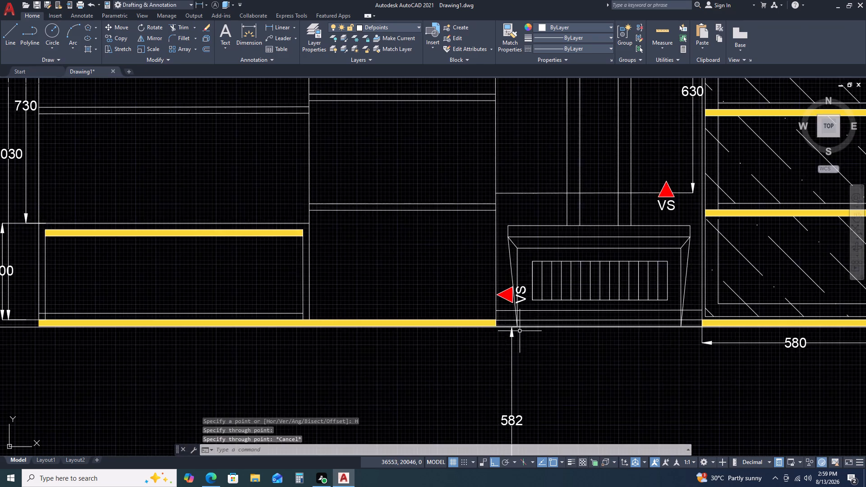
# Trim the horizontal construction line where it runs beyond the outer faces of the two side walls.
pyautogui.scroll(-2, 531, 333)
pyautogui.write('TR')
pyautogui.press('space')
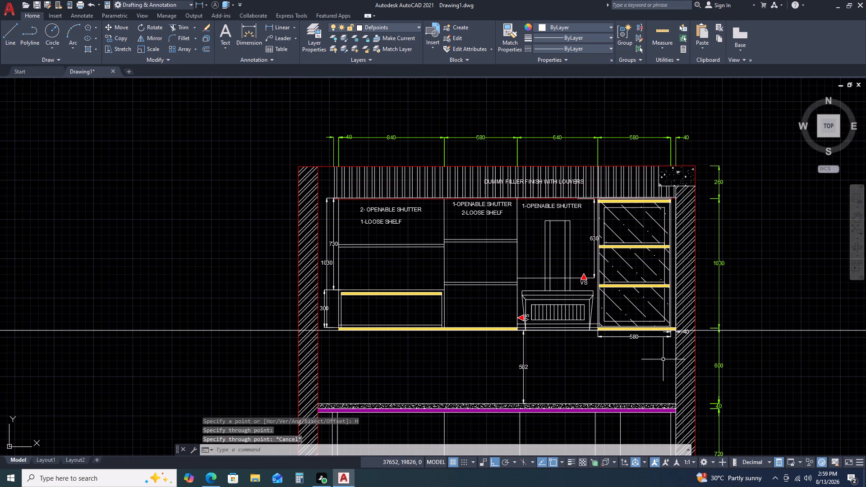
pyautogui.click(766, 352)
pyautogui.click(763, 299)
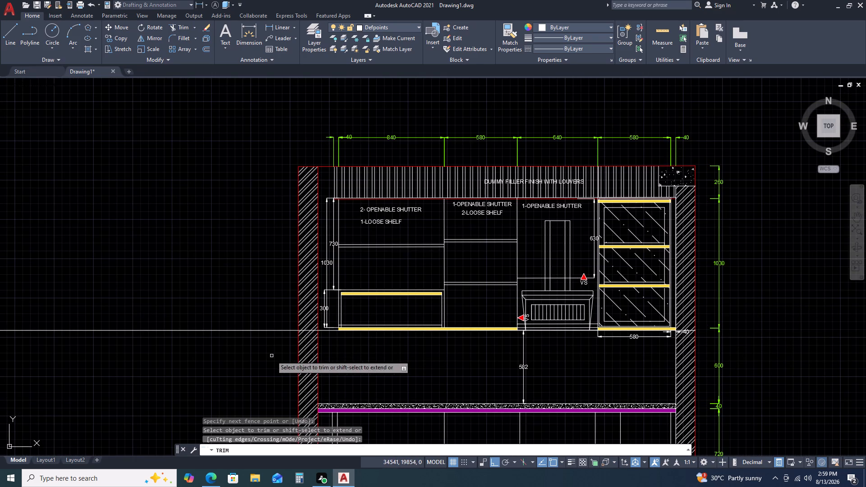
pyautogui.moveTo(271, 353); pyautogui.dragTo(276, 342)
pyautogui.click(295, 286)
pyautogui.scroll(3, 323, 336)
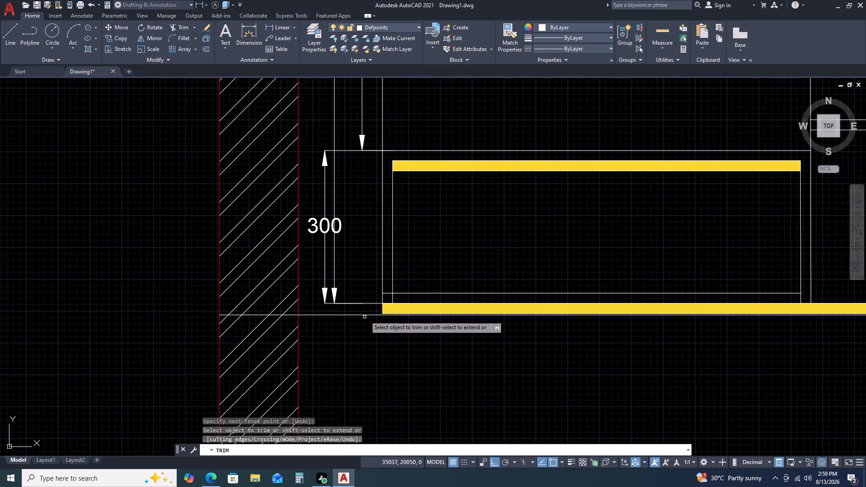
pyautogui.press('Escape')
# Extend the left wall unit's vertical side lines down through the yellow base band toward the new horizontal line.
pyautogui.scroll(-2, 429, 378)
pyautogui.scroll(1, 424, 353)
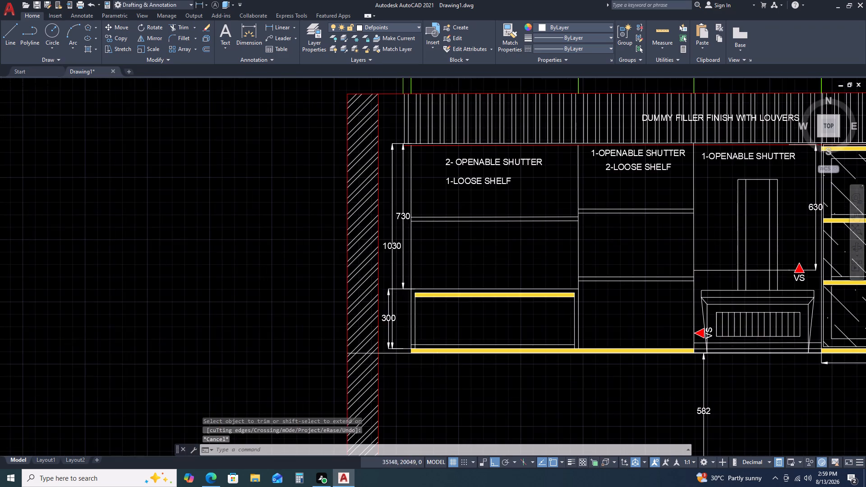
pyautogui.scroll(4, 423, 352)
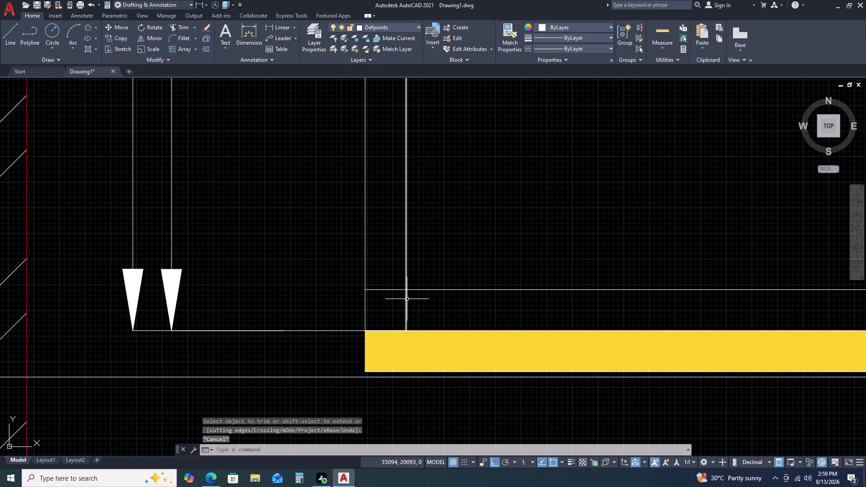
pyautogui.write('EX')
pyautogui.press('space')
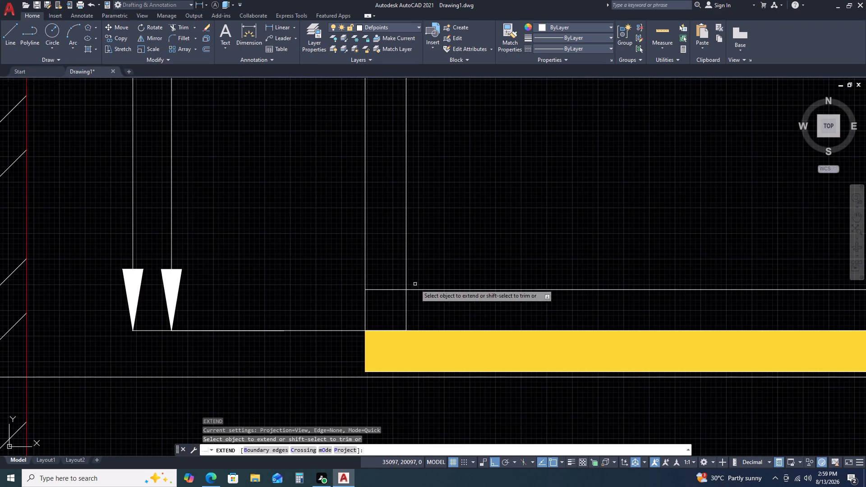
pyautogui.moveTo(430, 252); pyautogui.dragTo(419, 250)
pyautogui.click(322, 251)
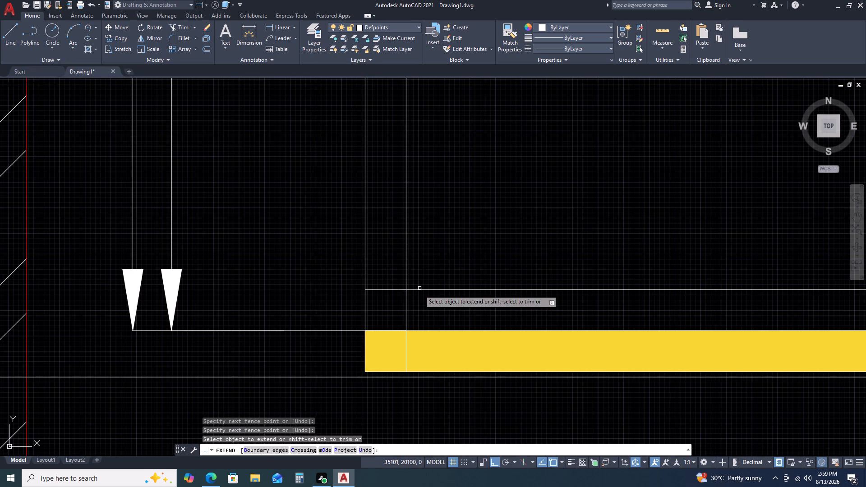
pyautogui.click(419, 306)
pyautogui.click(357, 304)
pyautogui.scroll(-3, 432, 330)
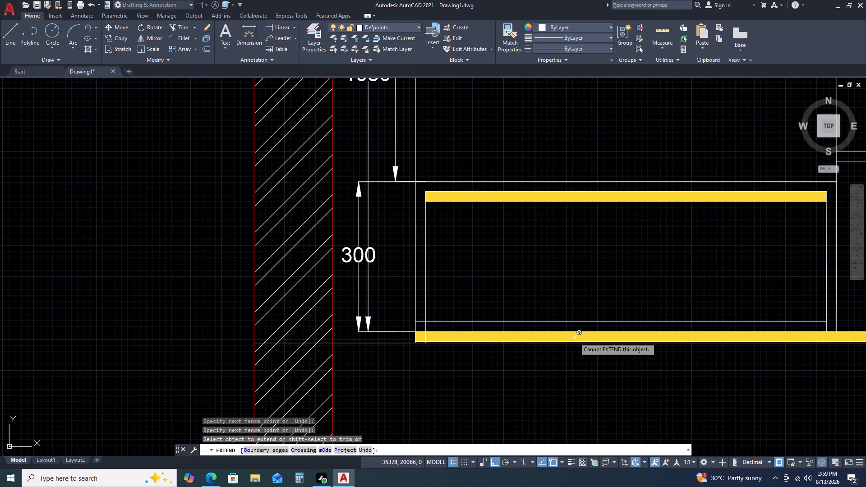
pyautogui.moveTo(582, 336); pyautogui.dragTo(416, 336, button='middle')
pyautogui.click(702, 280)
pyautogui.click(644, 281)
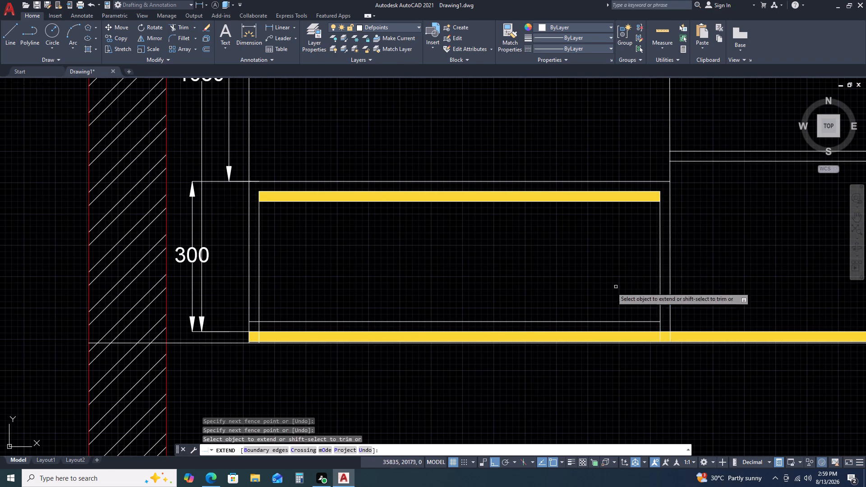
# Extend the divider beside the hood and the hood's edge lines down to the new horizontal base line.
pyautogui.scroll(-3, 583, 293)
pyautogui.moveTo(691, 305); pyautogui.dragTo(568, 306, button='middle')
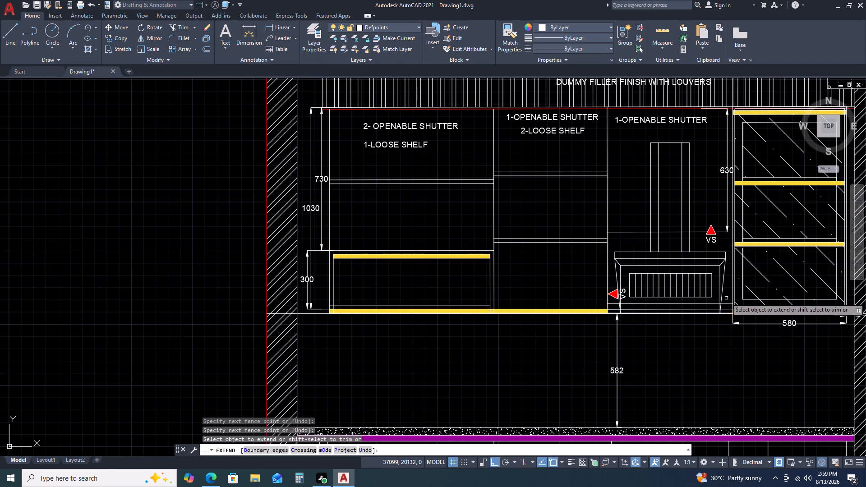
pyautogui.click(727, 297)
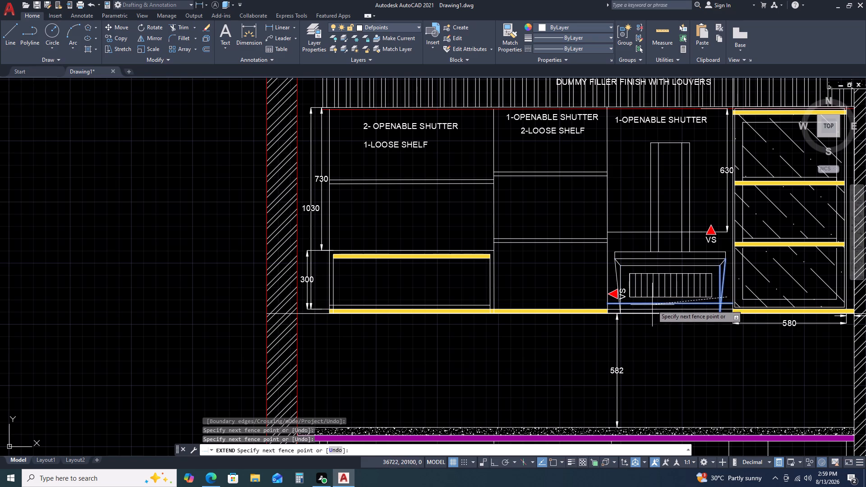
pyautogui.click(653, 300)
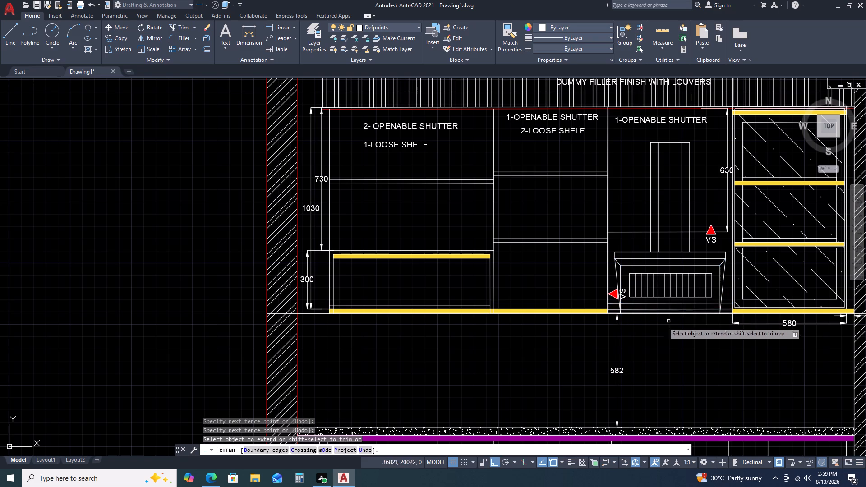
pyautogui.scroll(2, 613, 303)
pyautogui.moveTo(603, 297); pyautogui.dragTo(591, 298)
pyautogui.click(580, 299)
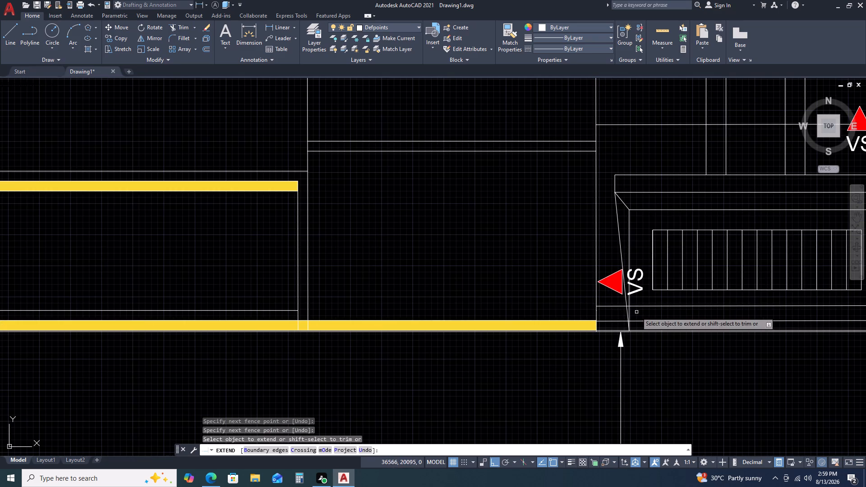
pyautogui.click(641, 319)
pyautogui.click(622, 317)
pyautogui.scroll(-2, 630, 339)
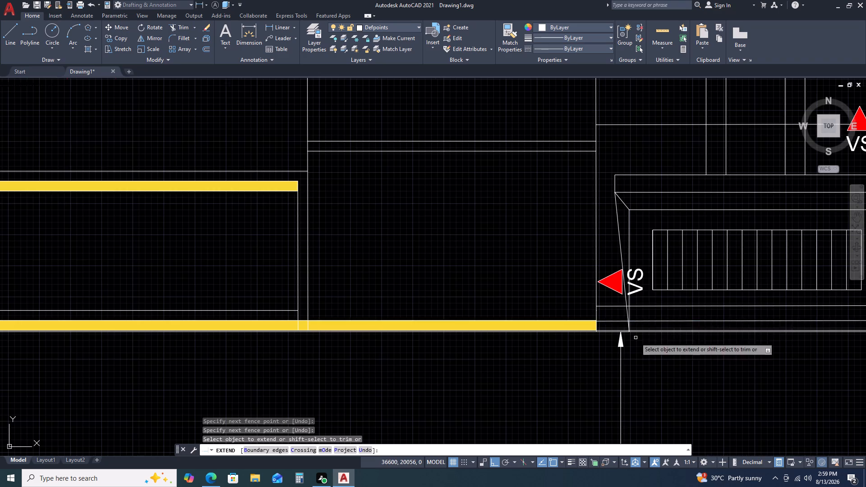
# Extend the glass unit's vertical lines on the hood side down through the yellow base band to the base line.
pyautogui.scroll(-1, 613, 341)
pyautogui.scroll(2, 722, 336)
pyautogui.scroll(2, 640, 343)
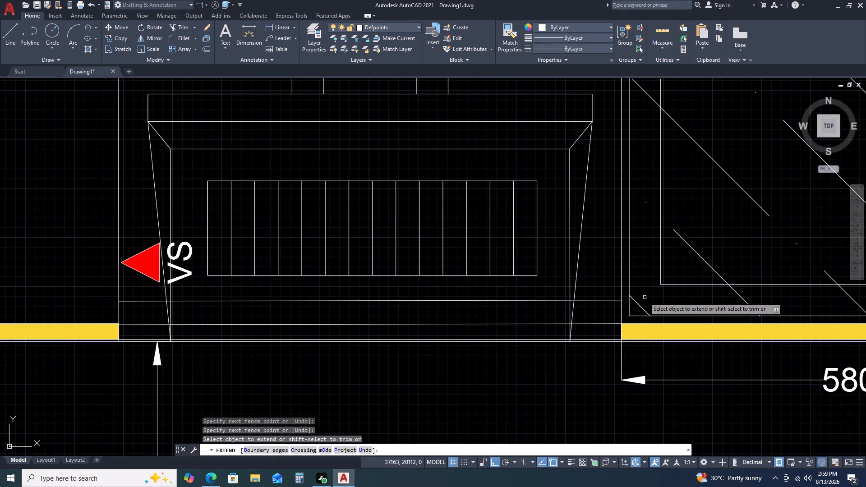
pyautogui.click(640, 284)
pyautogui.click(617, 278)
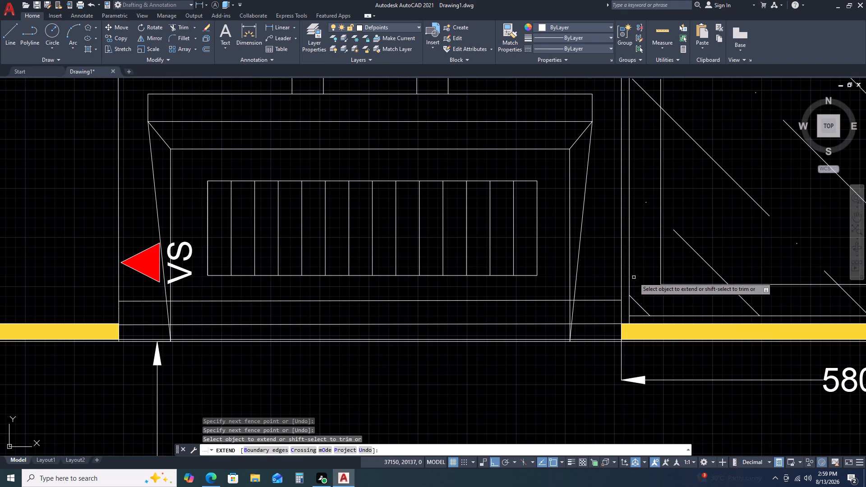
pyautogui.click(634, 277)
pyautogui.click(624, 277)
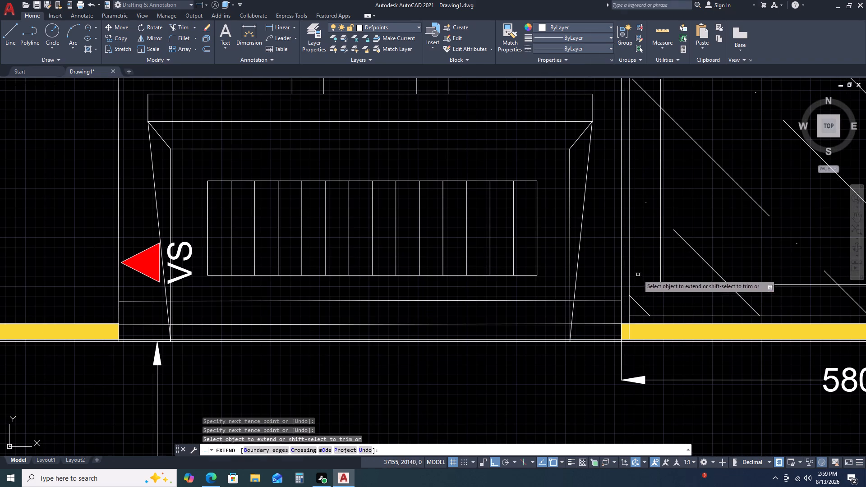
pyautogui.click(637, 275)
pyautogui.click(612, 270)
pyautogui.click(649, 272)
pyautogui.click(623, 271)
pyautogui.moveTo(619, 271); pyautogui.dragTo(615, 271)
pyautogui.scroll(-2, 631, 290)
pyautogui.click(628, 279)
# Extend the glass unit's vertical lines on the wall side down through the yellow base band.
pyautogui.moveTo(698, 299); pyautogui.dragTo(611, 299, button='middle')
pyautogui.moveTo(606, 300); pyautogui.dragTo(589, 302, button='middle')
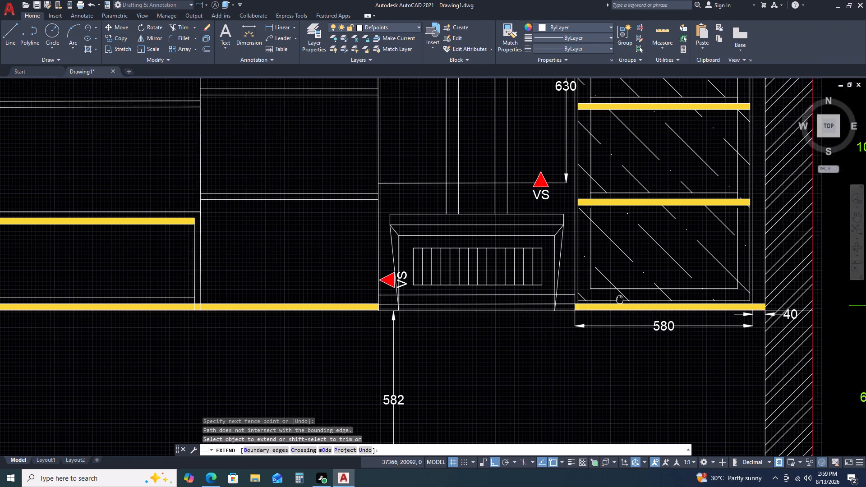
pyautogui.scroll(3, 684, 300)
pyautogui.click(752, 307)
pyautogui.click(702, 300)
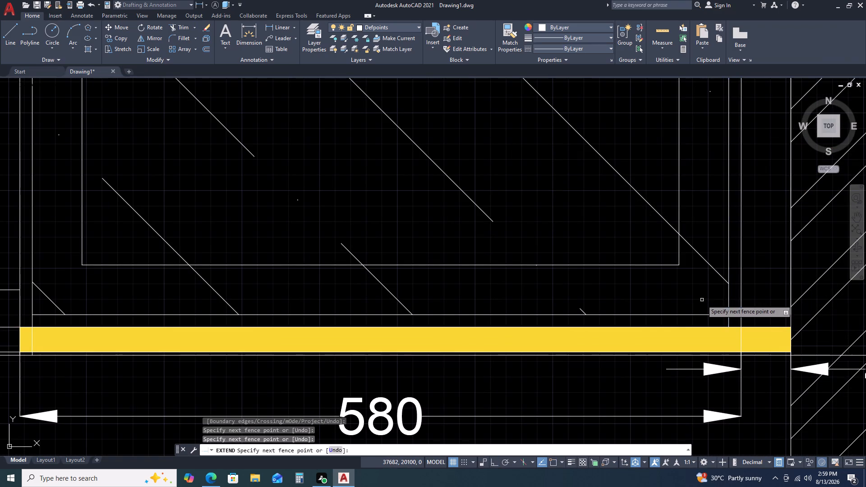
pyautogui.click(751, 296)
pyautogui.click(708, 300)
pyautogui.press('Escape')
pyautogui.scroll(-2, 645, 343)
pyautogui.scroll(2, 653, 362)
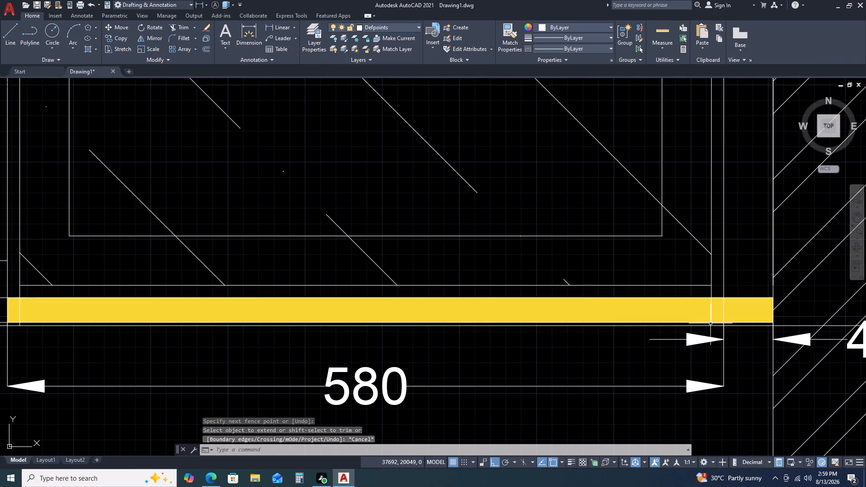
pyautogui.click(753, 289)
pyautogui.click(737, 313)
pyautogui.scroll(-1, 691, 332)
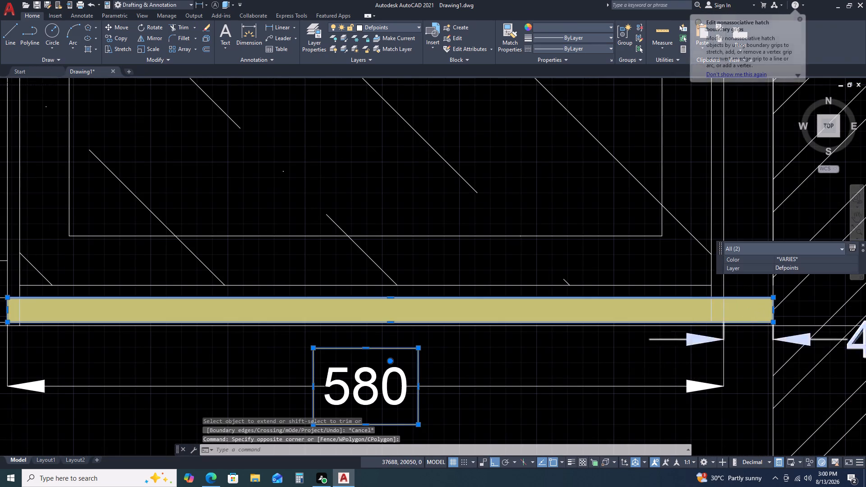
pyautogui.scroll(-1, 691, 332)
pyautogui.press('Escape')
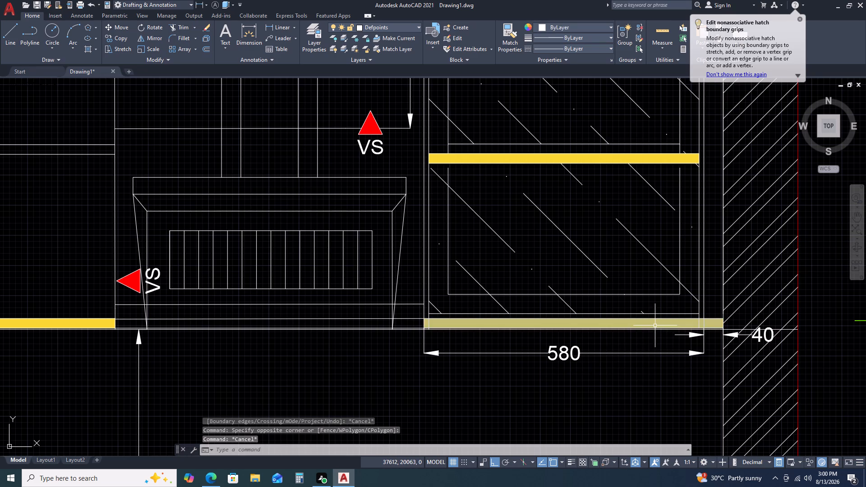
# Move the outline of the glass unit's yellow base band down from its lower edge onto the new base line.
pyautogui.scroll(3, 655, 326)
pyautogui.click(654, 340)
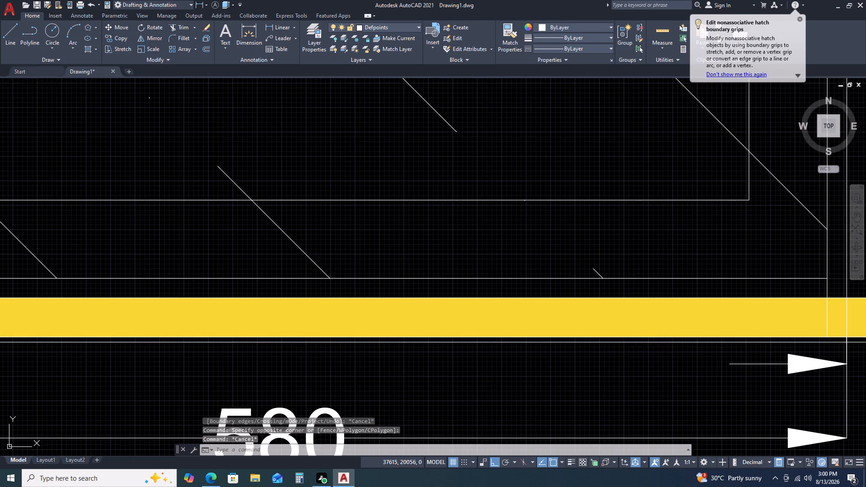
pyautogui.click(635, 293)
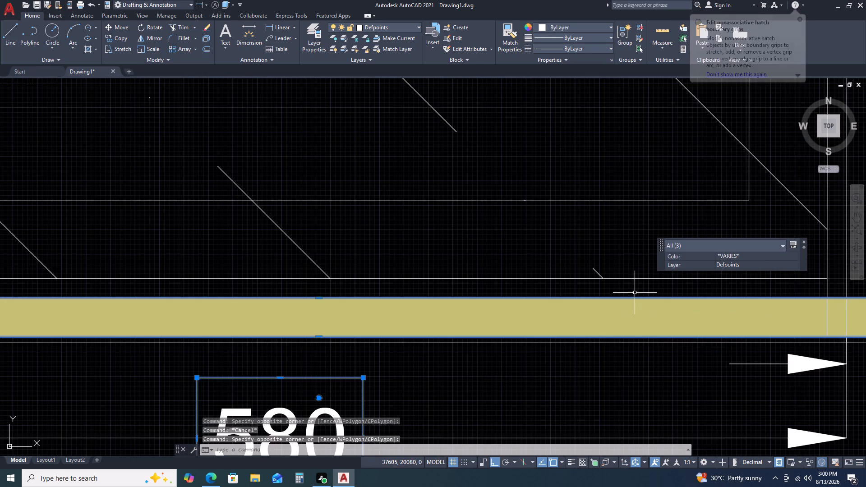
pyautogui.scroll(-4, 633, 316)
pyautogui.scroll(3, 592, 330)
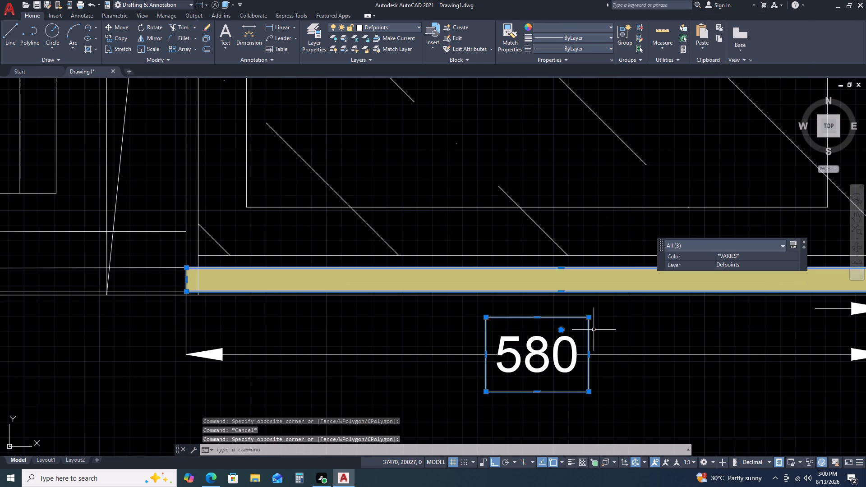
pyautogui.keyDown('shift'); pyautogui.click(606, 321); pyautogui.keyUp('shift')
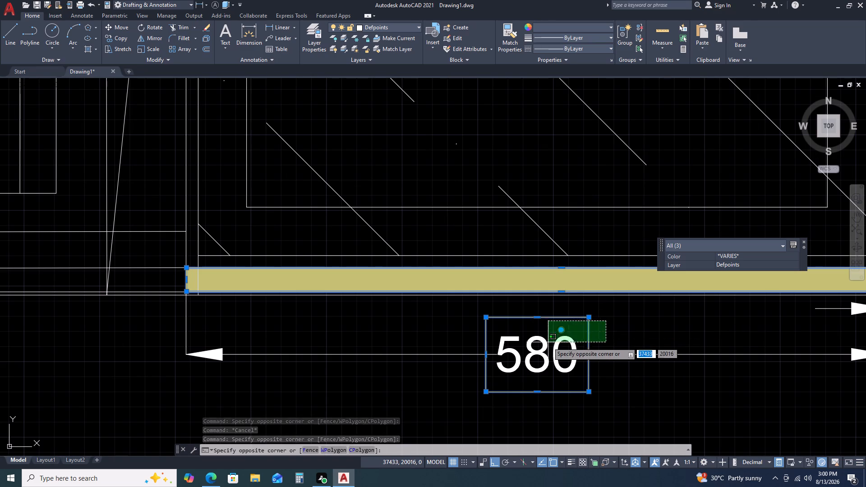
pyautogui.keyDown('shift'); pyautogui.click(548, 342); pyautogui.keyUp('shift')
pyautogui.press('m')
pyautogui.press('space')
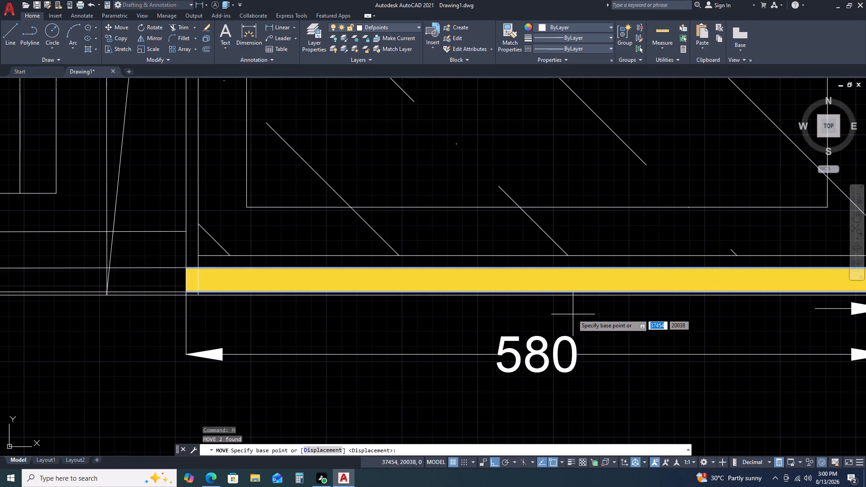
pyautogui.click(563, 293)
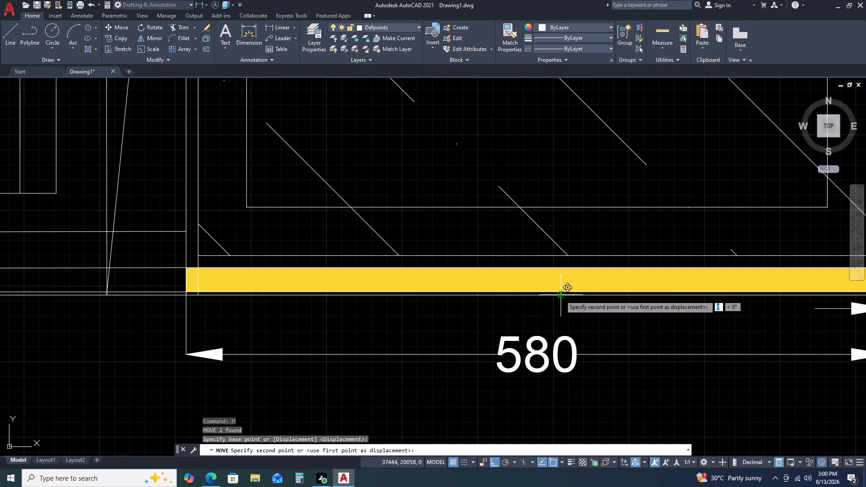
pyautogui.click(559, 297)
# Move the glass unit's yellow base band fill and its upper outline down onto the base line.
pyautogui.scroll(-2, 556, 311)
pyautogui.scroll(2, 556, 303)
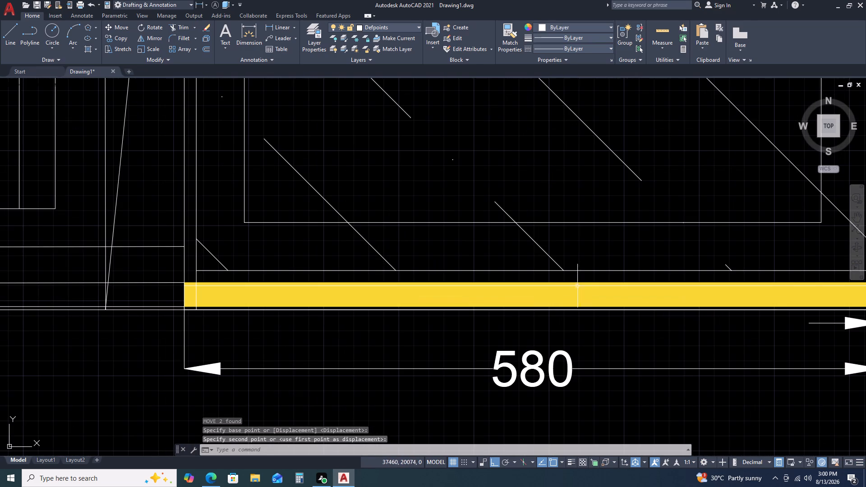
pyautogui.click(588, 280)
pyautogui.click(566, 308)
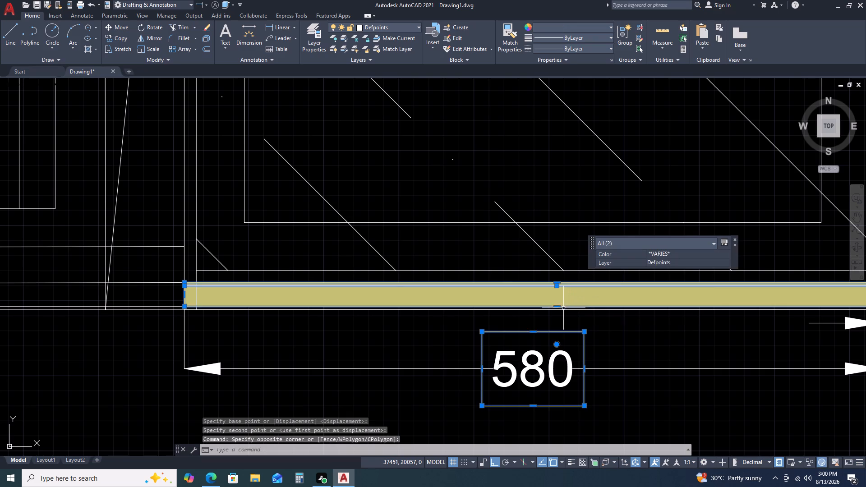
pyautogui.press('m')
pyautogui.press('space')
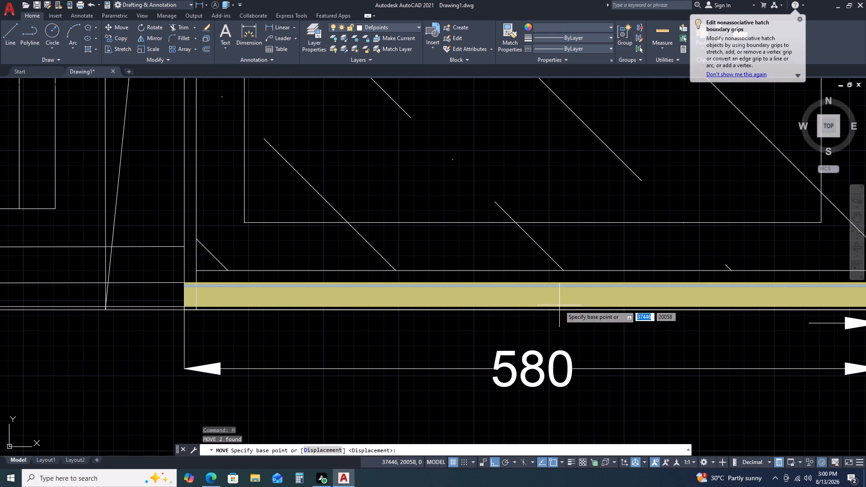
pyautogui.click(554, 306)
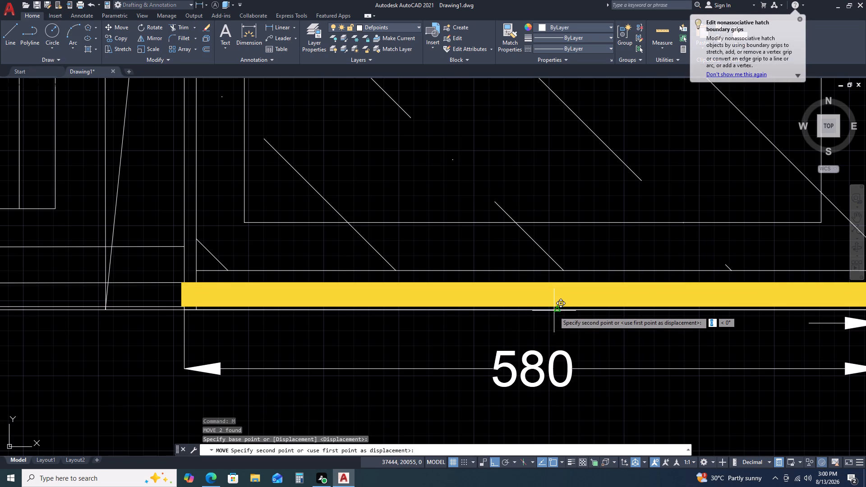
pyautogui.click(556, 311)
# Erase the yellow fill of the glass unit's base band and the line along the band's upper edge.
pyautogui.scroll(-3, 560, 313)
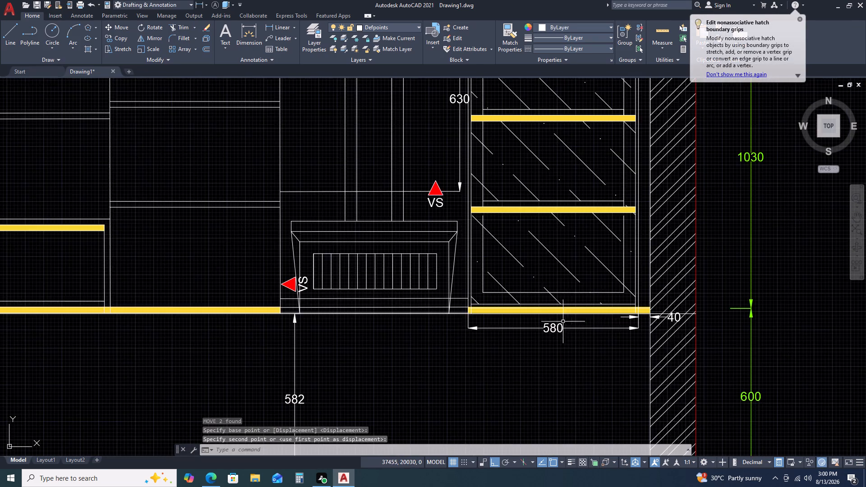
pyautogui.scroll(3, 619, 312)
pyautogui.click(722, 302)
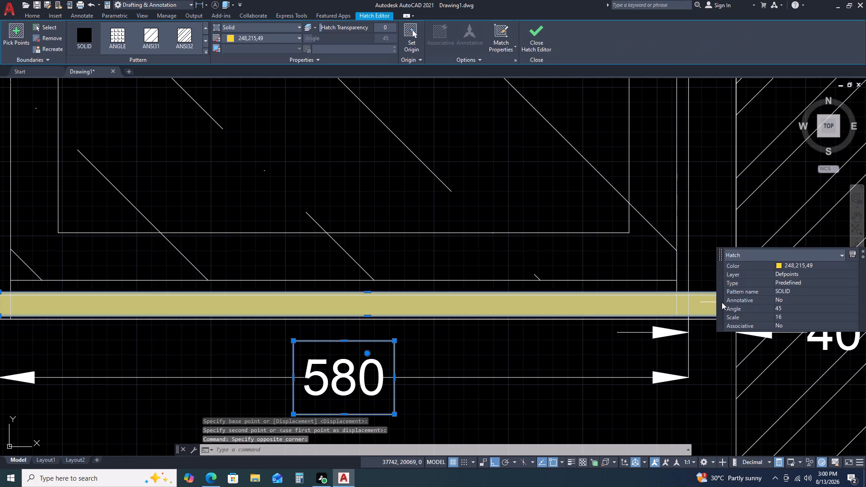
pyautogui.press('Delete')
pyautogui.scroll(-3, 695, 307)
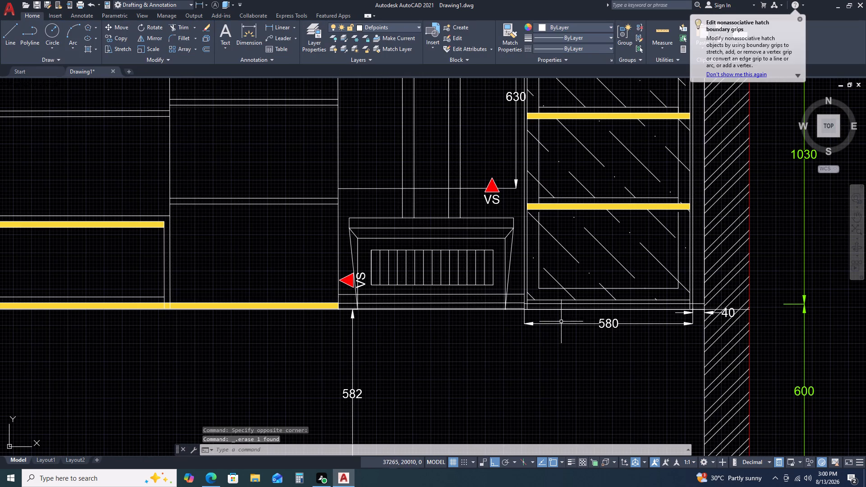
pyautogui.scroll(2, 637, 308)
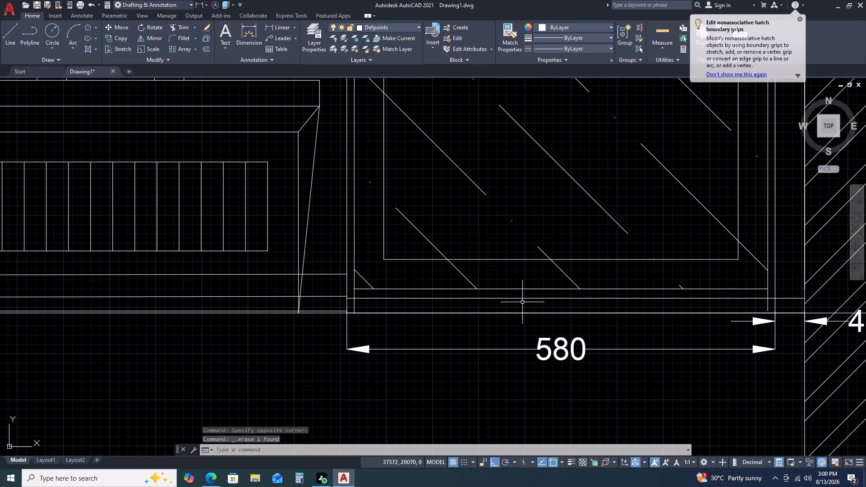
pyautogui.click(523, 298)
pyautogui.press('Delete')
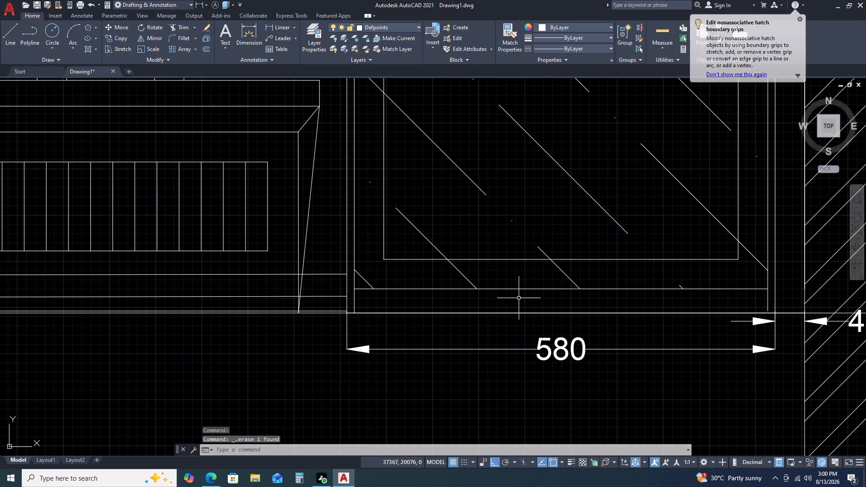
# Erase the old horizontal line just above the new base line under the hood.
pyautogui.scroll(-2, 573, 324)
pyautogui.moveTo(558, 338); pyautogui.dragTo(692, 291, button='middle')
pyautogui.moveTo(698, 289); pyautogui.dragTo(706, 285, button='middle')
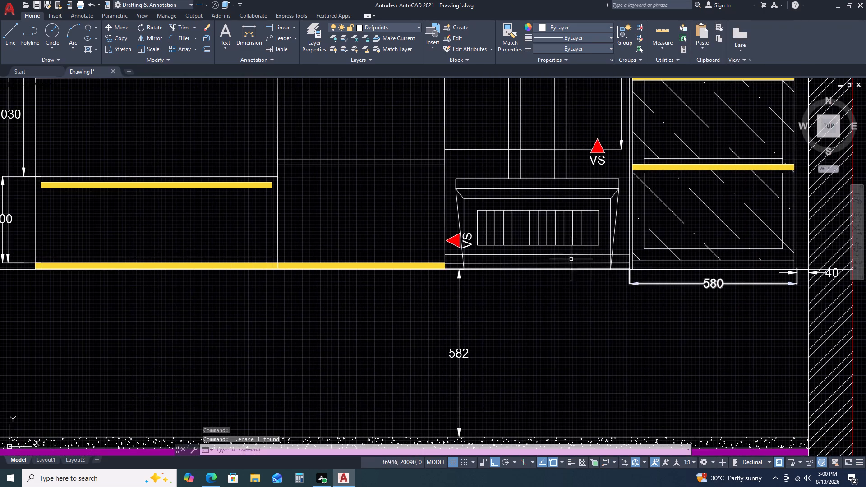
pyautogui.scroll(4, 559, 266)
pyautogui.click(585, 285)
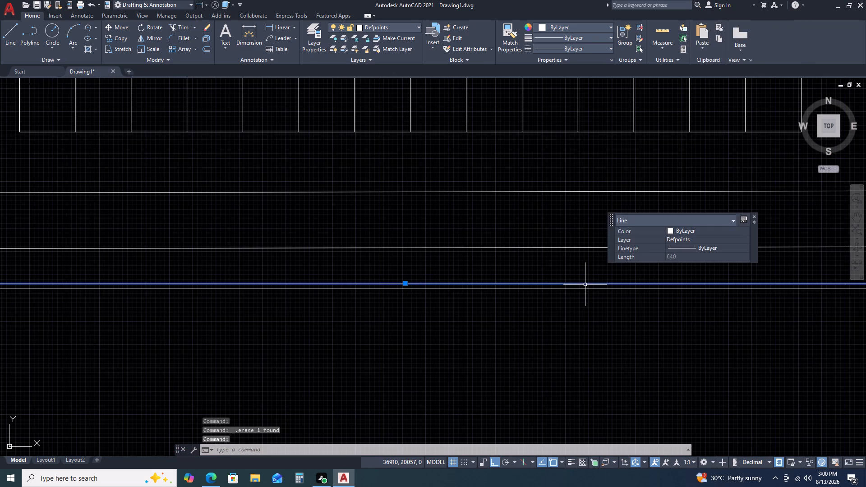
pyautogui.press('Delete')
# Erase the yellow base band under the two shutter units beside the hood, including its lower and upper outlines.
pyautogui.scroll(-5, 601, 296)
pyautogui.scroll(4, 535, 303)
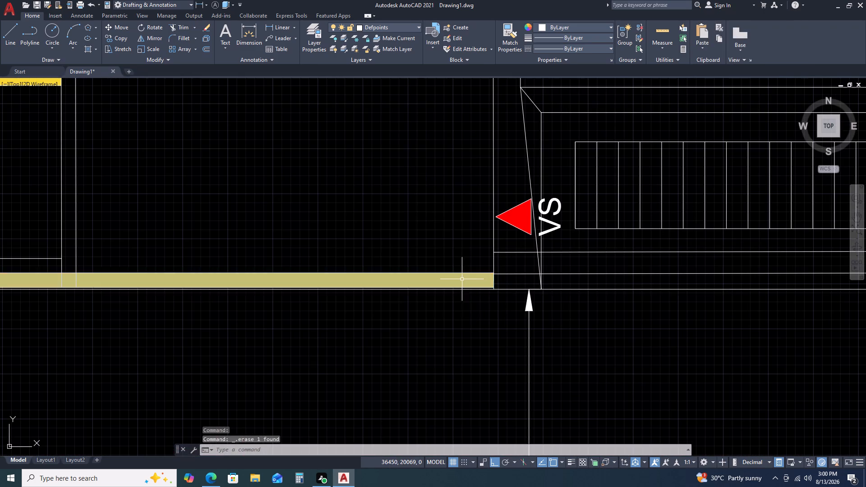
pyautogui.click(462, 279)
pyautogui.press('Delete')
pyautogui.scroll(-3, 523, 311)
pyautogui.scroll(3, 470, 297)
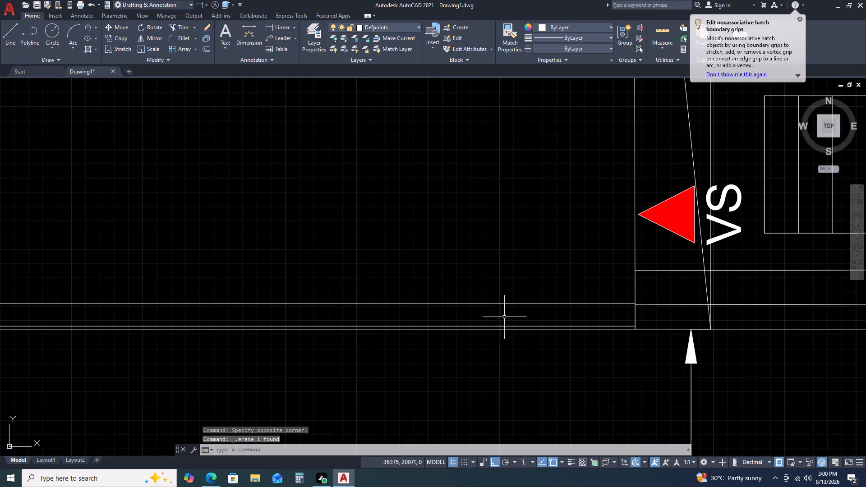
pyautogui.click(571, 326)
pyautogui.press('Delete')
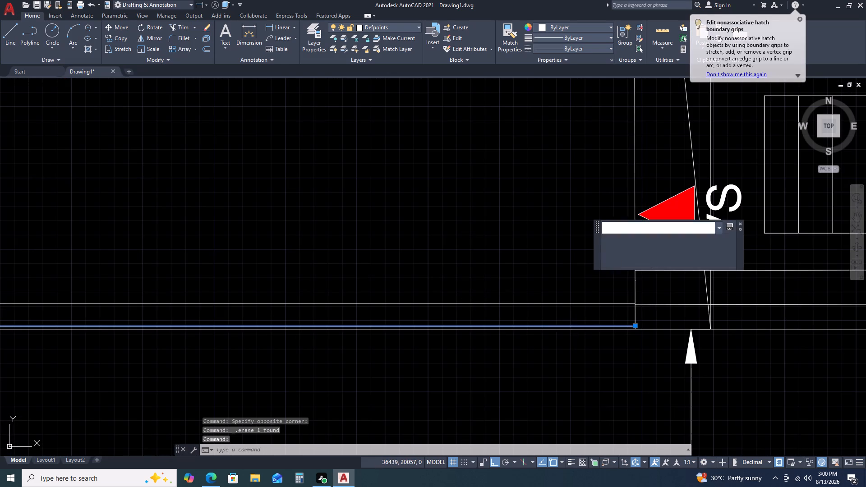
pyautogui.scroll(-4, 605, 344)
pyautogui.scroll(5, 490, 358)
pyautogui.doubleClick(536, 245)
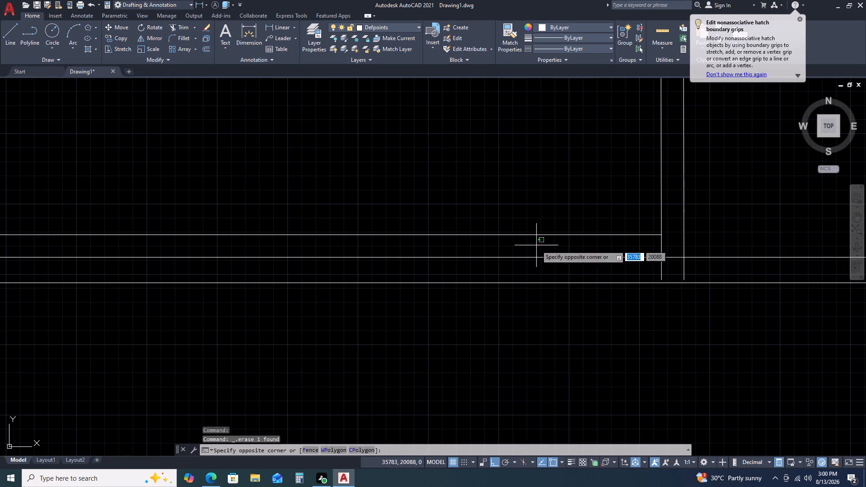
pyautogui.click(523, 264)
pyautogui.scroll(-4, 585, 280)
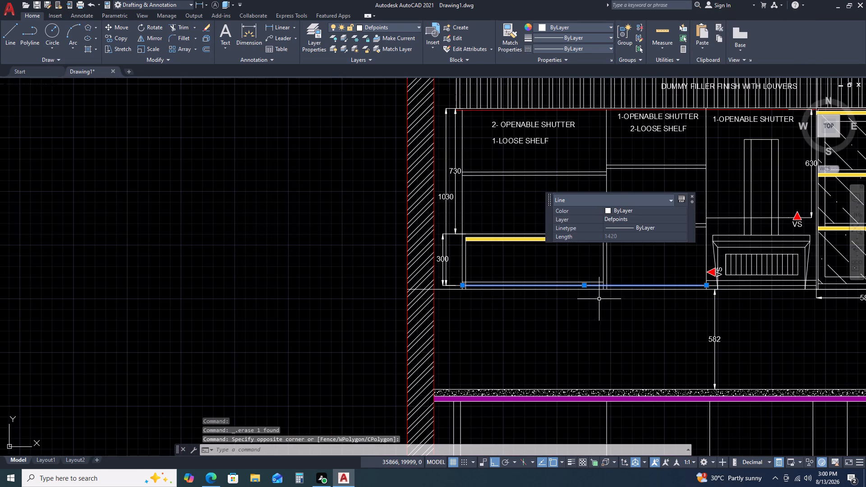
pyautogui.press('Delete')
# Extend the two vertical lines on the hood side of the 2-openable-shutter unit down to the base line.
pyautogui.scroll(3, 604, 282)
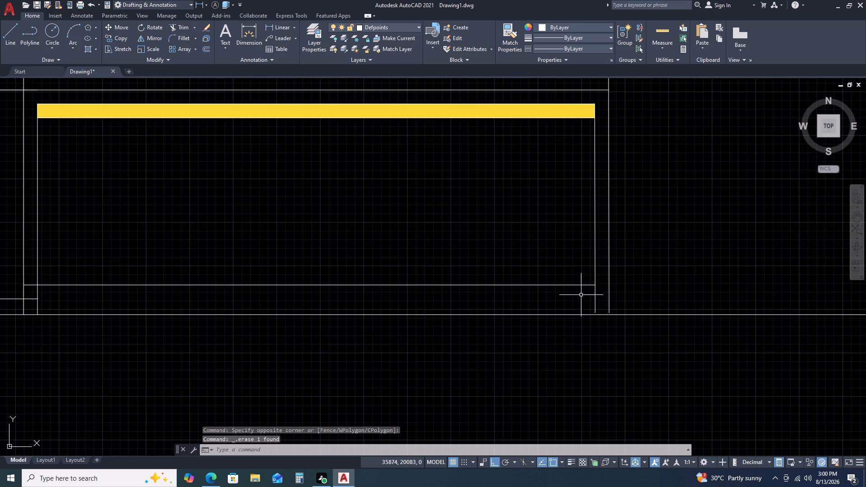
pyautogui.scroll(-3, 608, 289)
pyautogui.scroll(2, 473, 306)
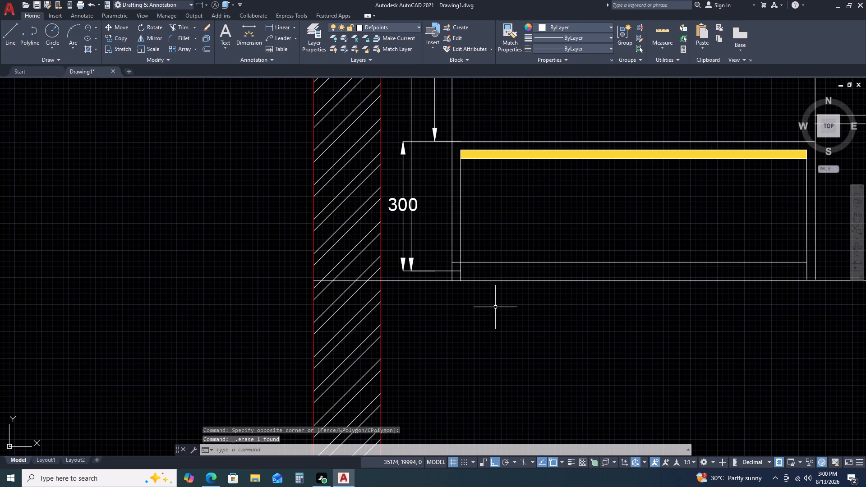
pyautogui.press('e')
pyautogui.press('x')
pyautogui.press('space')
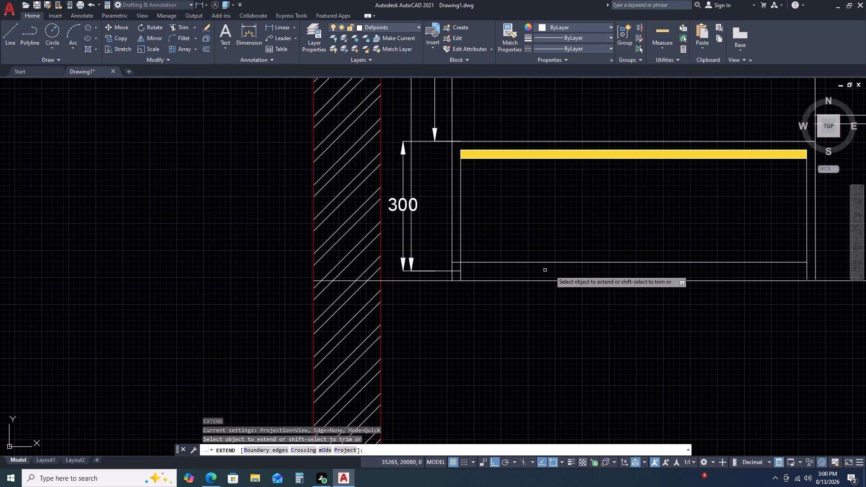
pyautogui.scroll(-1, 627, 270)
pyautogui.moveTo(705, 276); pyautogui.dragTo(626, 274, button='middle')
pyautogui.middleClick(609, 272)
pyautogui.scroll(2, 645, 267)
pyautogui.click(710, 264)
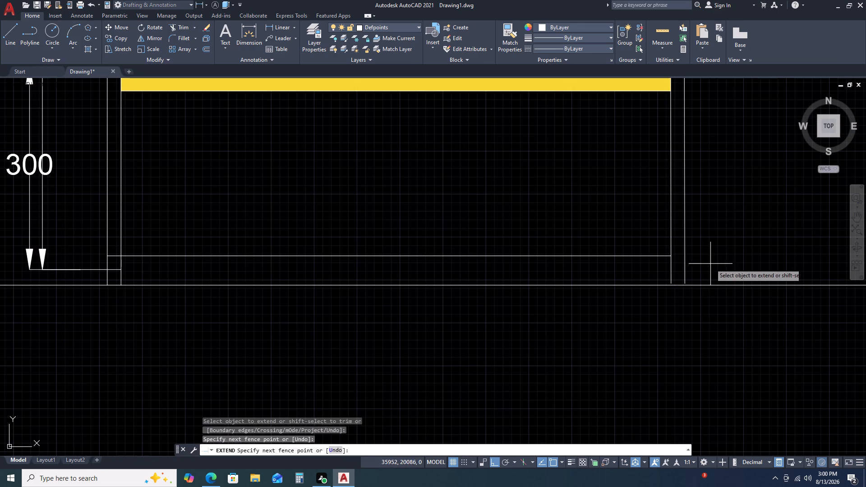
pyautogui.click(659, 271)
# Extend the 2-openable-shutter unit's bottom horizontal line across the neighbouring unit to the divider beside the hood.
pyautogui.scroll(-2, 696, 272)
pyautogui.moveTo(712, 275); pyautogui.dragTo(505, 275, button='middle')
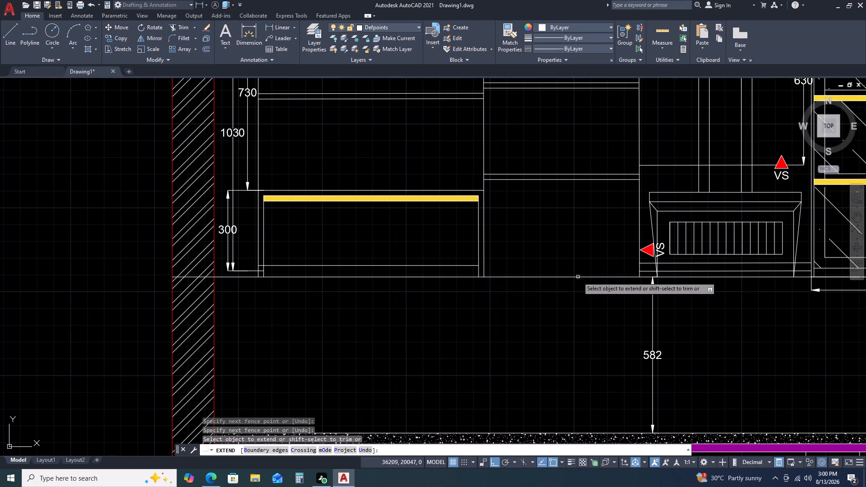
pyautogui.scroll(1, 659, 271)
pyautogui.scroll(-3, 664, 280)
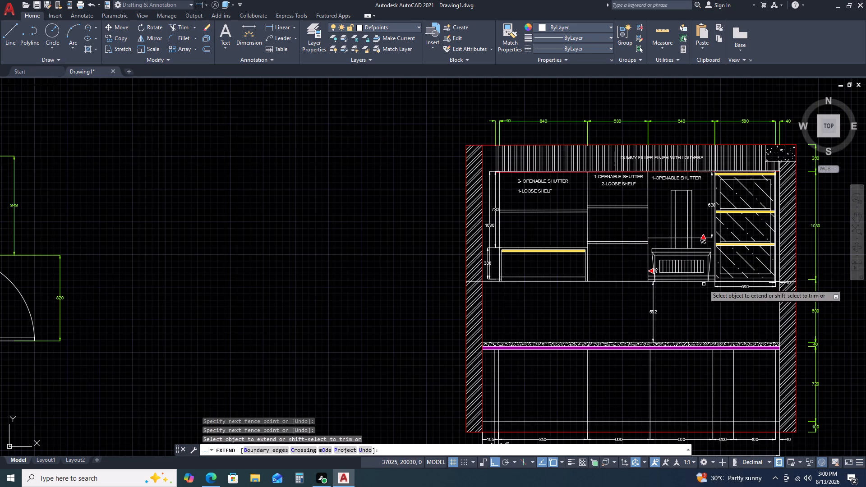
pyautogui.scroll(3, 727, 275)
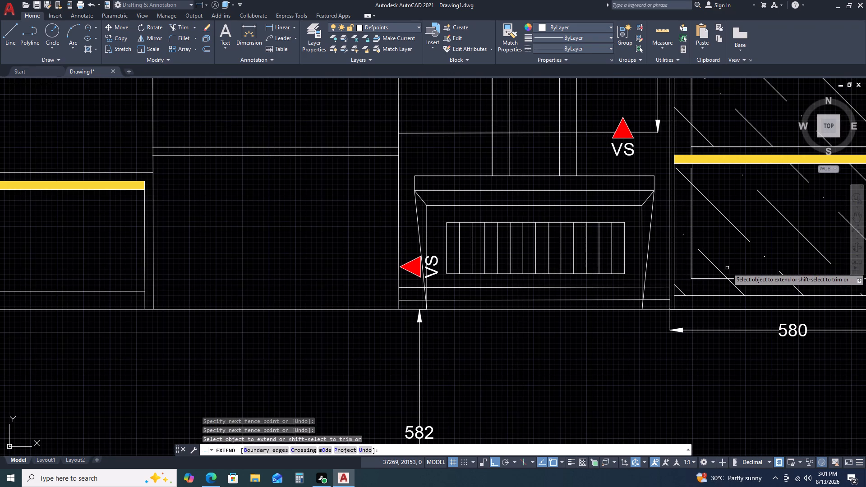
pyautogui.scroll(-2, 580, 297)
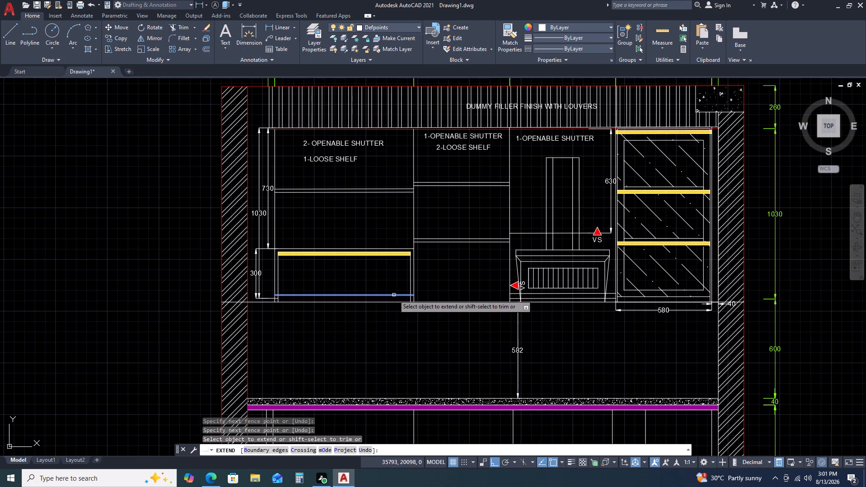
pyautogui.click(396, 296)
pyautogui.click(400, 296)
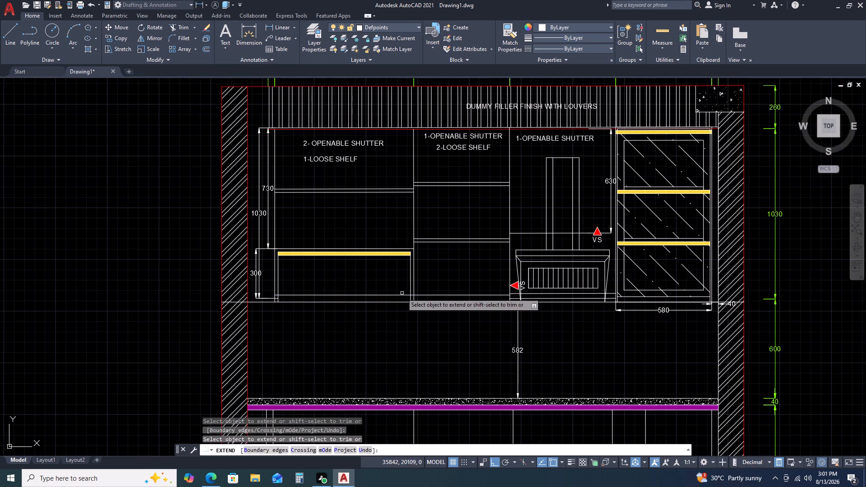
pyautogui.scroll(1, 470, 303)
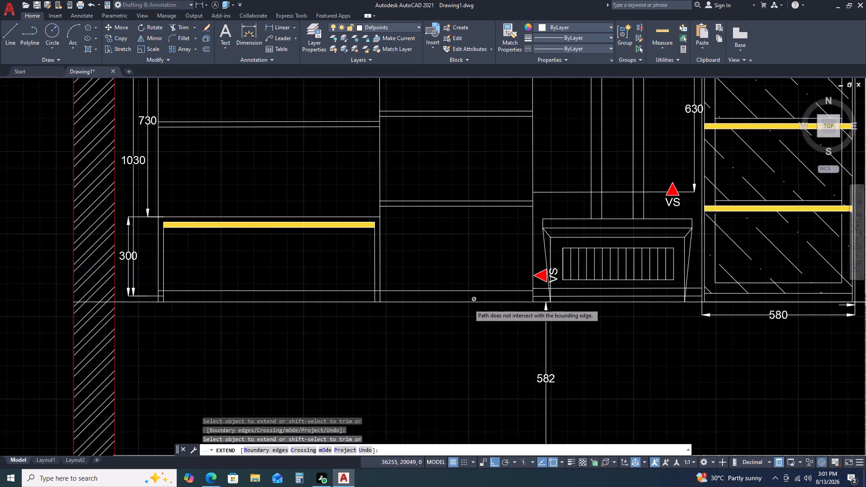
pyautogui.scroll(1, 469, 304)
pyautogui.press('Escape')
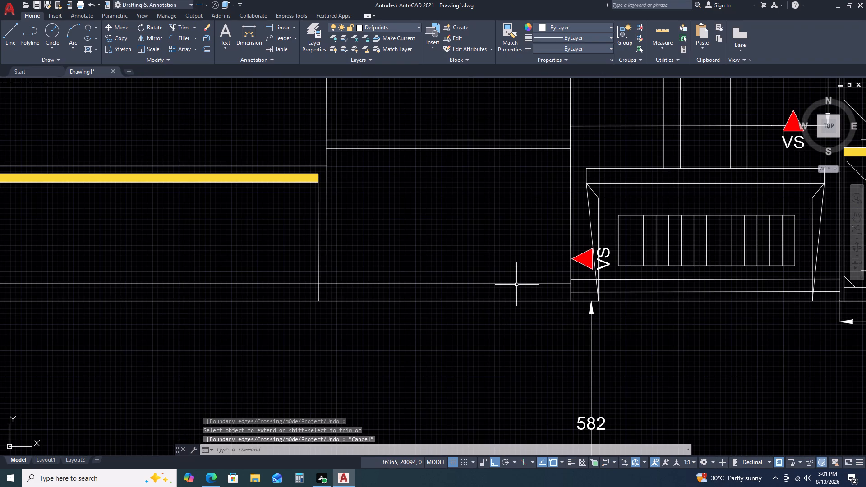
# Move the extended bottom line of the two shutter units down closer to the base line.
pyautogui.click(516, 285)
pyautogui.click(510, 291)
pyautogui.click(510, 286)
pyautogui.click(507, 280)
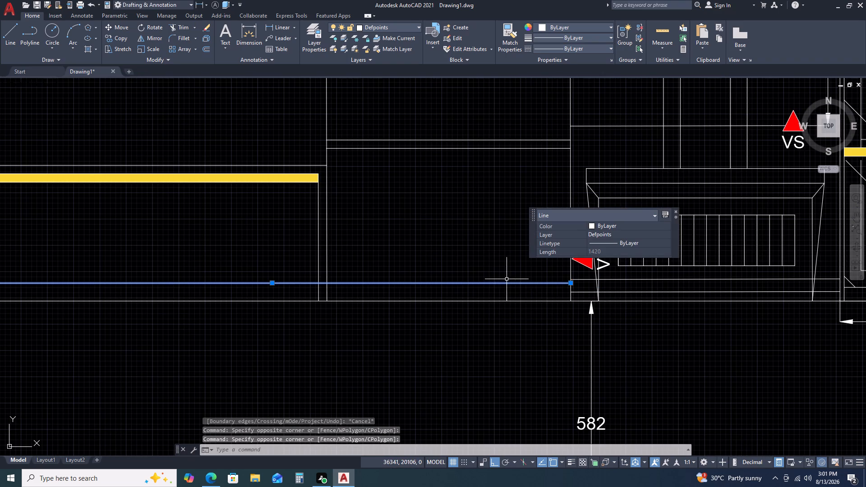
pyautogui.press('m')
pyautogui.press('space')
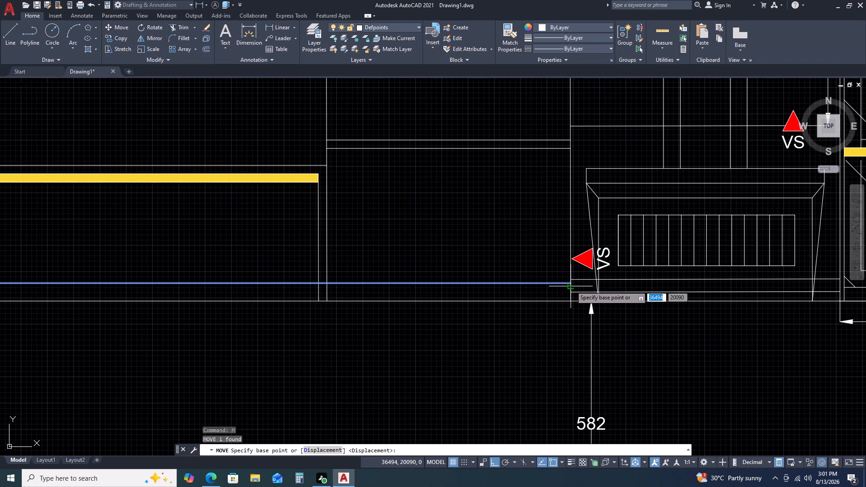
pyautogui.click(571, 284)
pyautogui.click(572, 293)
pyautogui.press('Escape')
# Hatch the base strips under the two shutter units, the hood and the glass unit with the AR-CONC pattern.
pyautogui.scroll(-1, 571, 272)
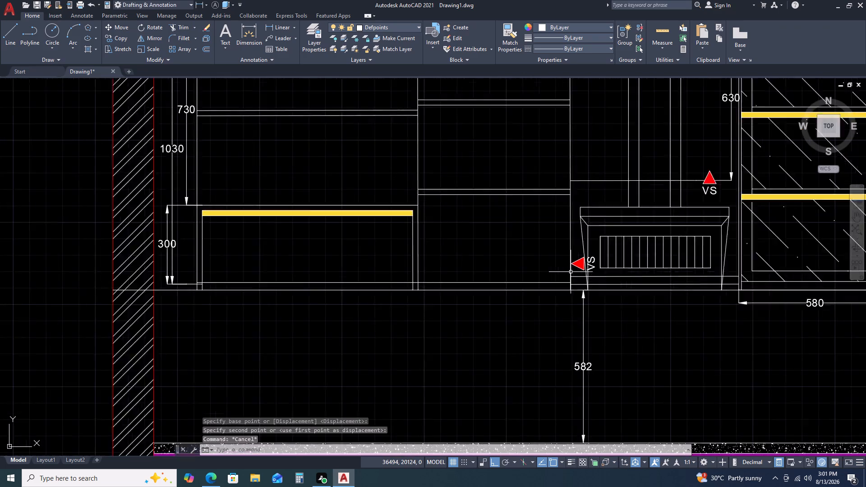
pyautogui.scroll(-1, 571, 272)
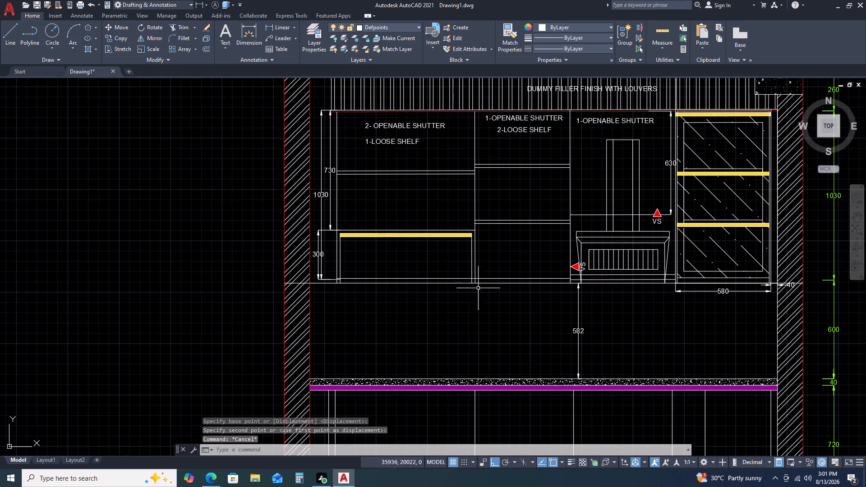
pyautogui.write('H')
pyautogui.press('space')
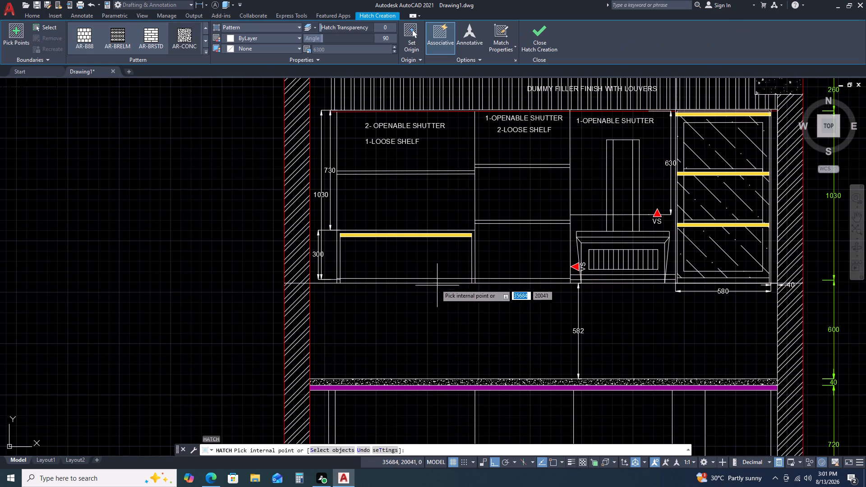
pyautogui.click(433, 280)
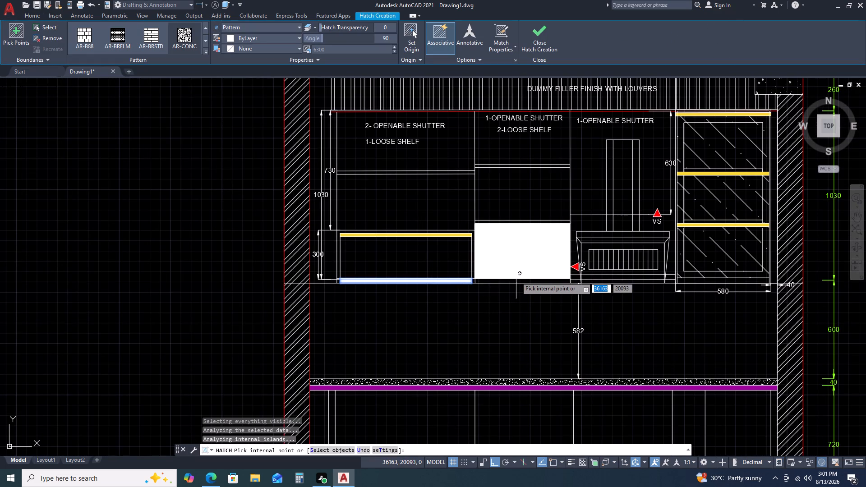
pyautogui.scroll(2, 513, 280)
pyautogui.click(495, 284)
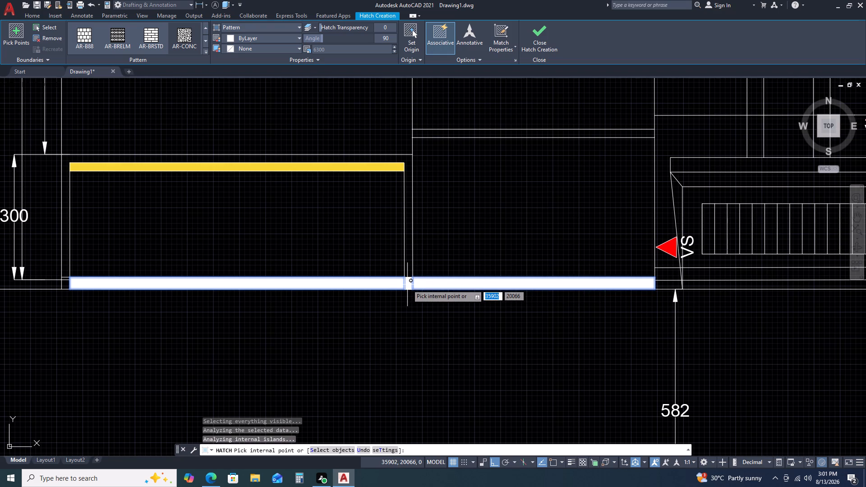
pyautogui.doubleClick(407, 285)
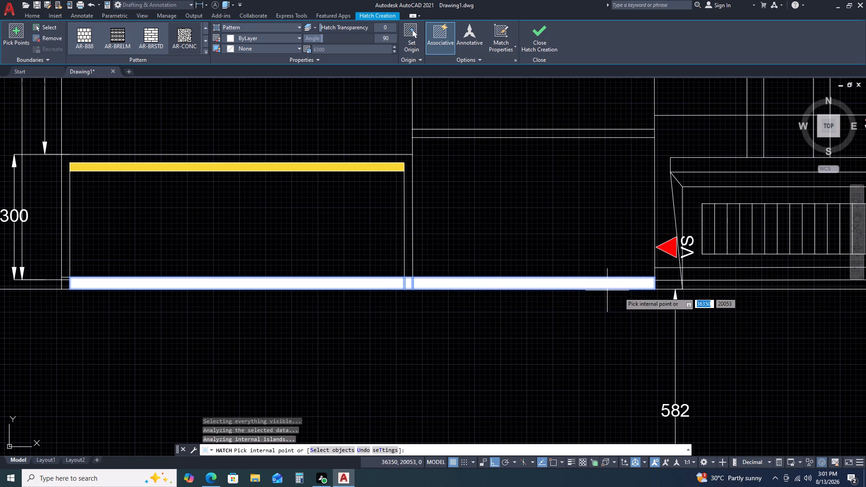
pyautogui.click(714, 286)
pyautogui.click(668, 283)
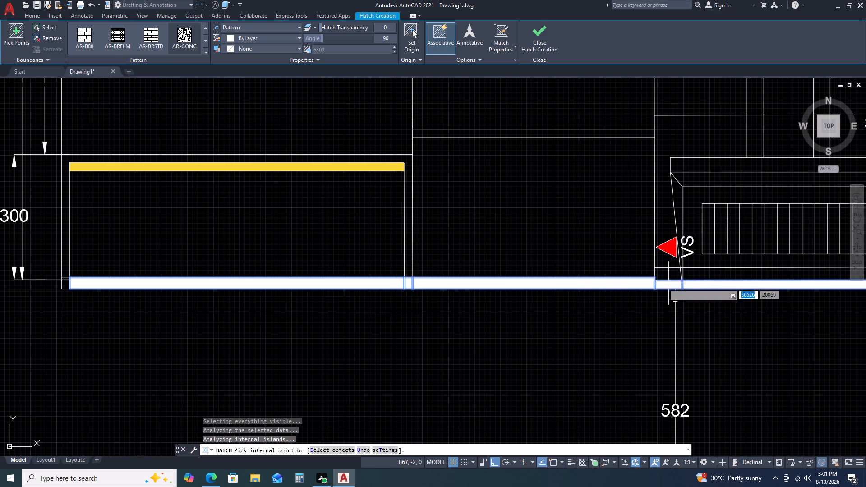
pyautogui.scroll(-3, 533, 293)
pyautogui.scroll(3, 641, 289)
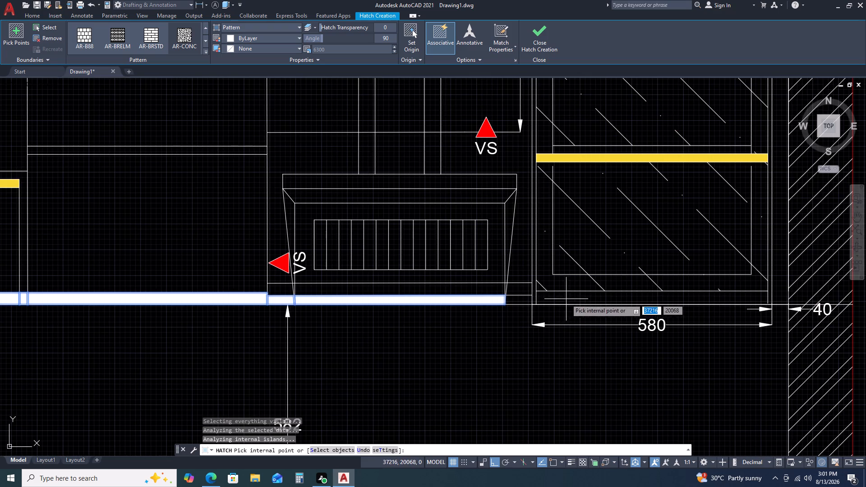
pyautogui.click(566, 299)
pyautogui.click(512, 301)
pyautogui.press('Escape')
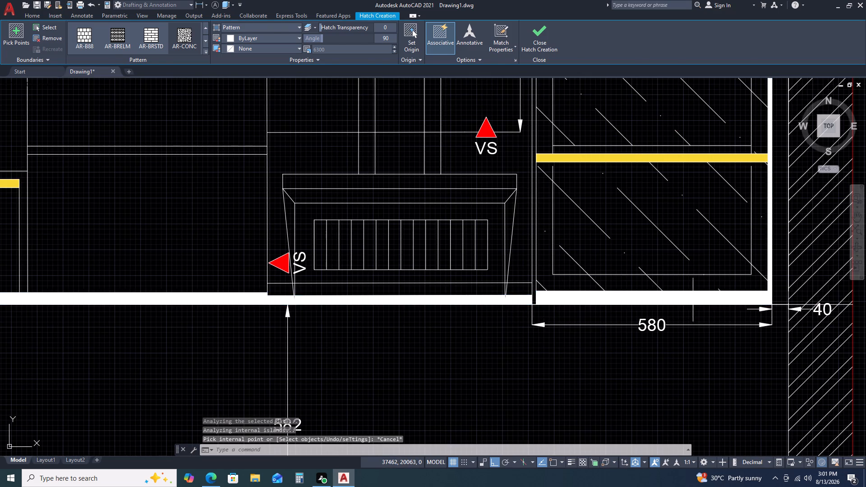
# Erase the glass unit's base hatch that also runs up the narrow side strip beside the wall.
pyautogui.scroll(-2, 791, 280)
pyautogui.moveTo(791, 280); pyautogui.dragTo(710, 296, button='middle')
pyautogui.scroll(2, 680, 285)
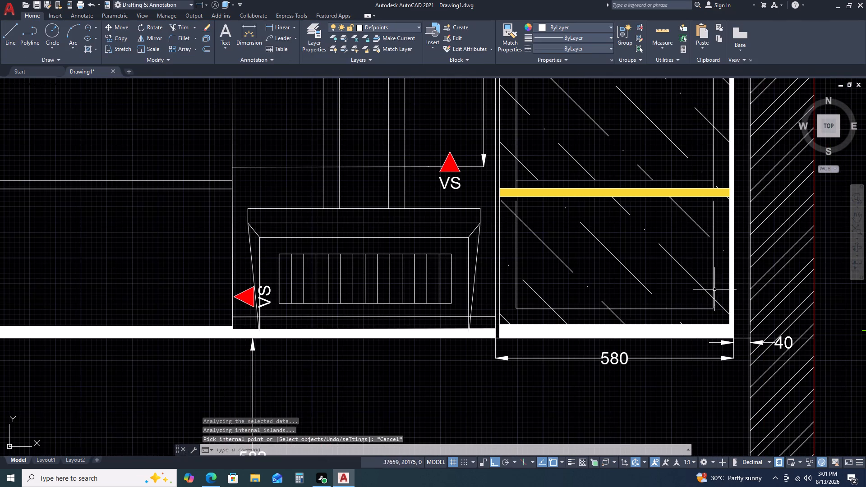
pyautogui.click(731, 281)
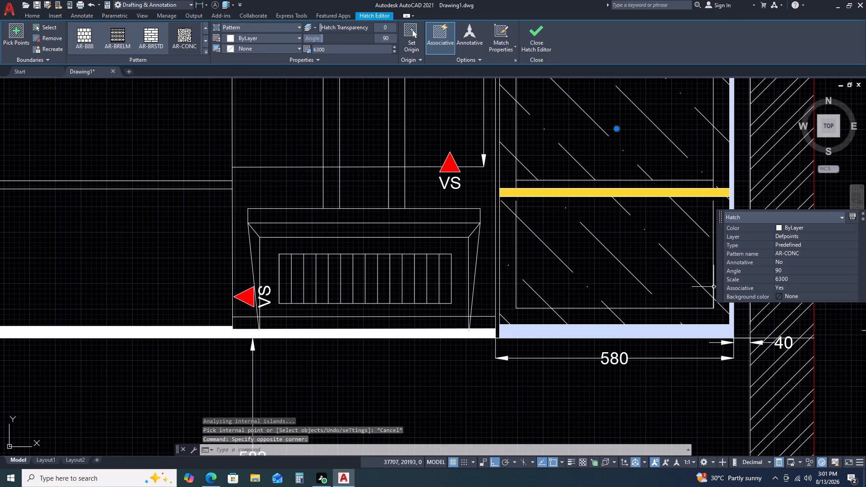
pyautogui.press('Delete')
# Stretch the lower end of the glass unit's inner vertical line on the wall side down to the base line.
pyautogui.scroll(2, 733, 332)
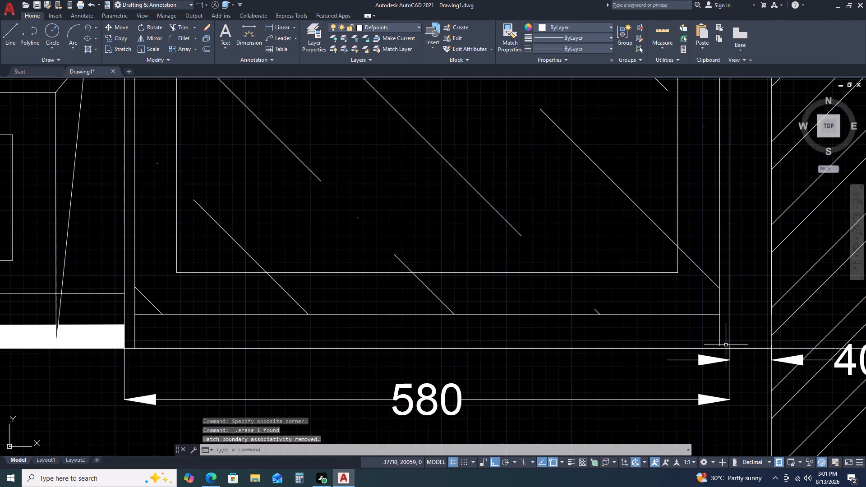
pyautogui.scroll(3, 720, 350)
pyautogui.click(726, 304)
pyautogui.click(679, 319)
pyautogui.click(712, 333)
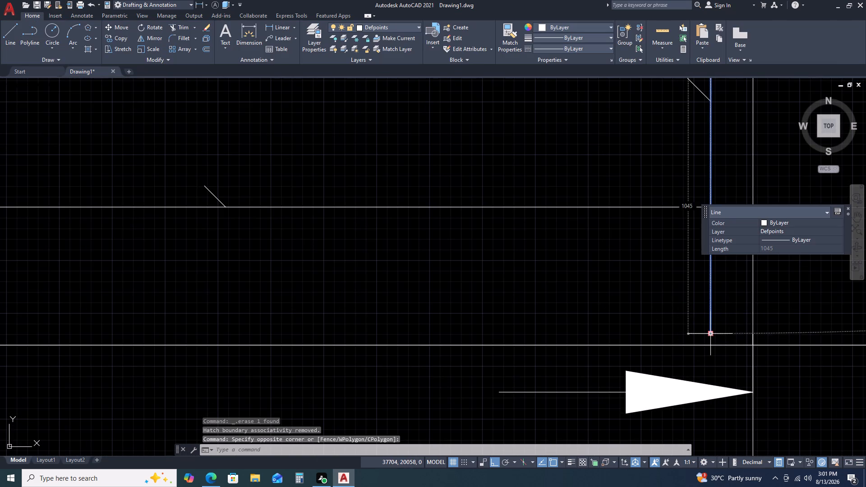
pyautogui.click(708, 345)
pyautogui.press('Escape')
# Hatch the base strip under the glass unit and the small end piece at the 2-openable-shutter unit's wall side with AR-CONC.
pyautogui.press('h')
pyautogui.press('space')
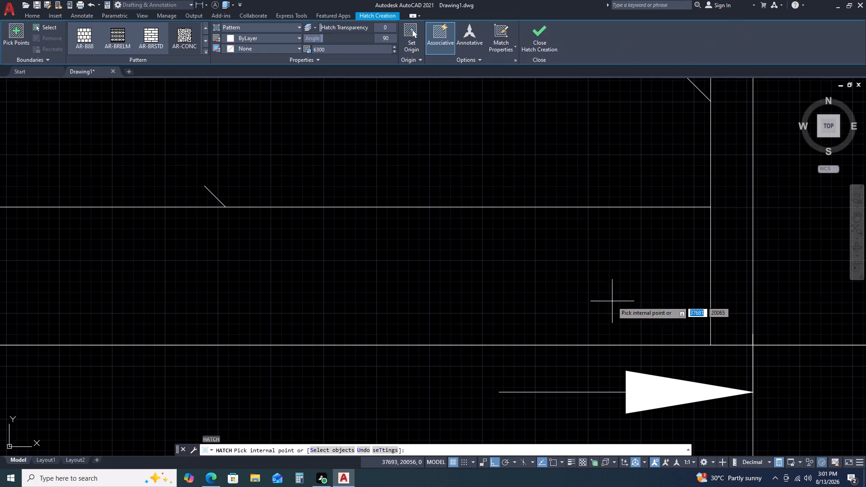
pyautogui.click(612, 301)
pyautogui.click(520, 168)
pyautogui.scroll(-4, 562, 280)
pyautogui.click(515, 280)
pyautogui.scroll(-3, 515, 280)
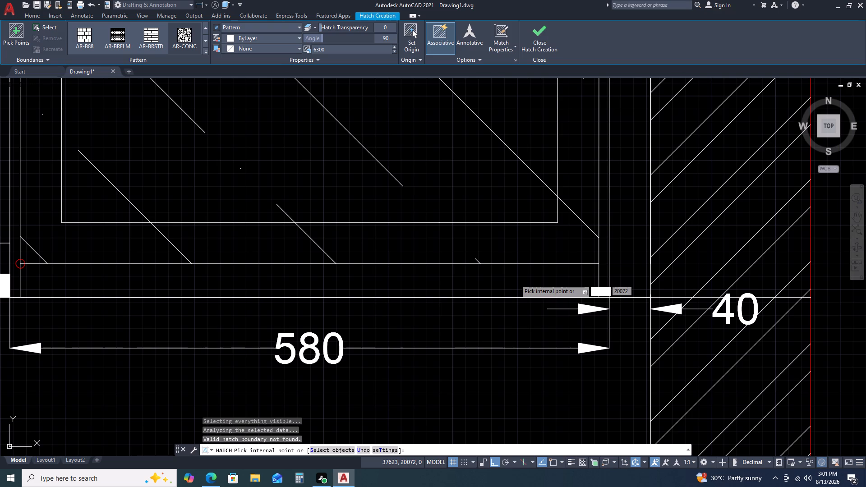
pyautogui.scroll(-3, 475, 286)
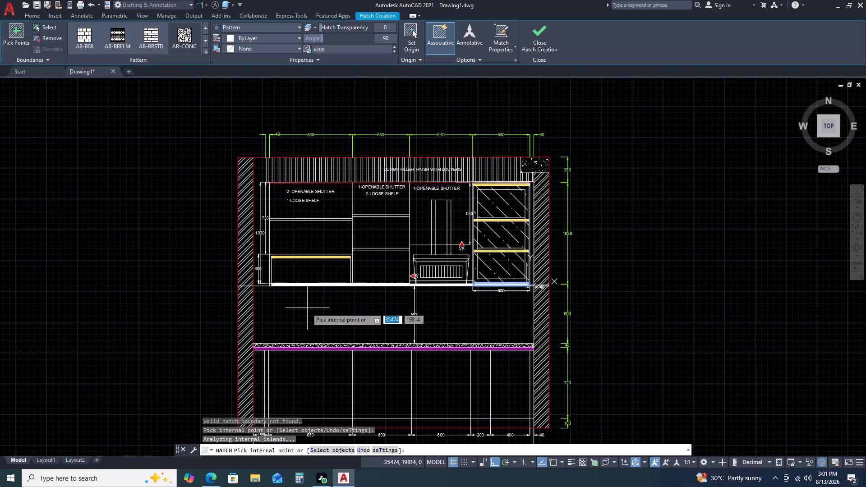
pyautogui.scroll(6, 270, 291)
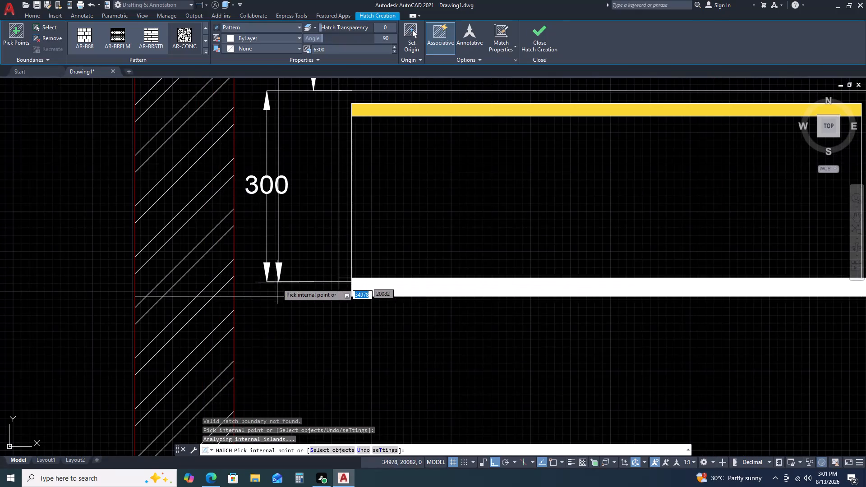
pyautogui.click(343, 287)
pyautogui.scroll(-3, 452, 278)
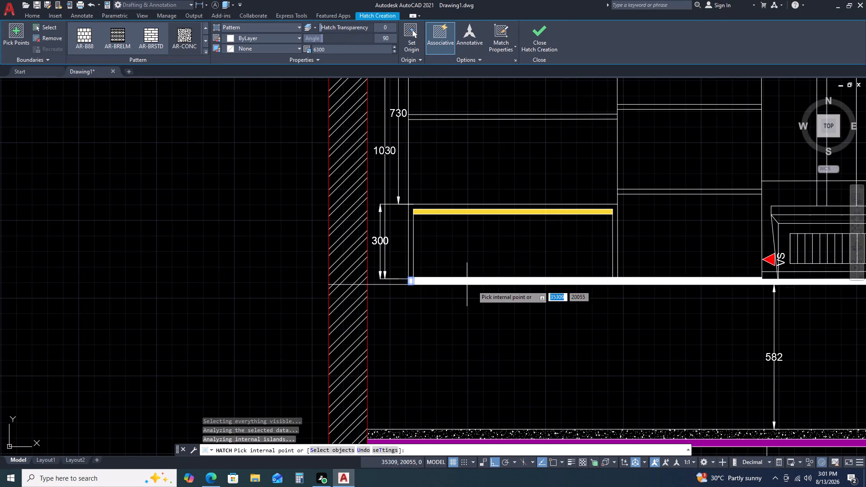
pyautogui.press('Escape')
# Match the properties of the glass unit's yellow shelf band onto the base hatches under the glass unit and the hood.
pyautogui.scroll(-2, 428, 286)
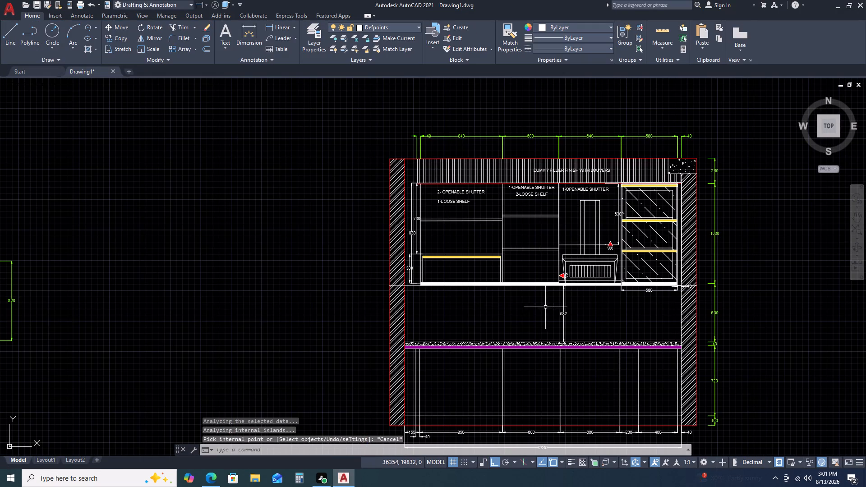
pyautogui.write('MA')
pyautogui.press('space')
pyautogui.scroll(3, 645, 246)
pyautogui.click(631, 262)
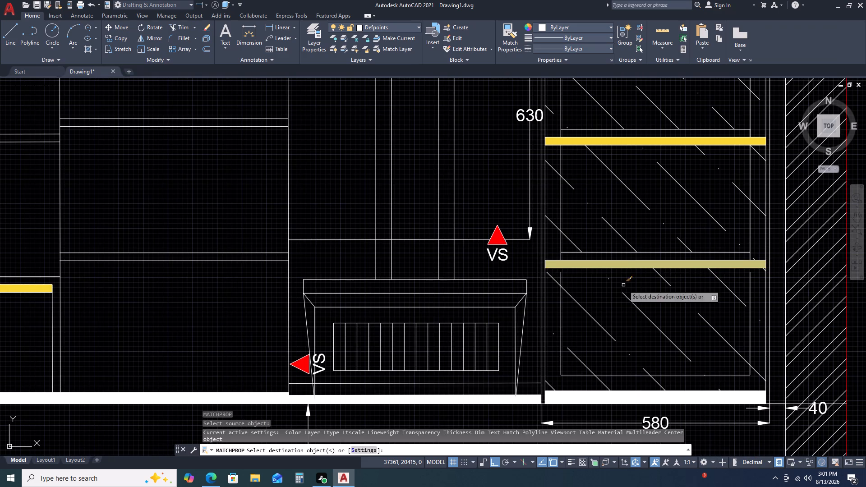
pyautogui.click(609, 398)
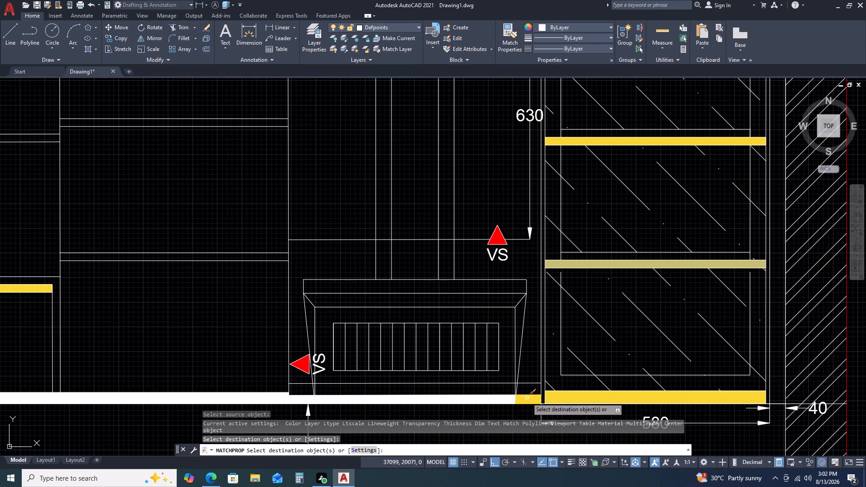
pyautogui.click(526, 398)
pyautogui.moveTo(502, 398); pyautogui.dragTo(497, 398)
pyautogui.scroll(-3, 608, 385)
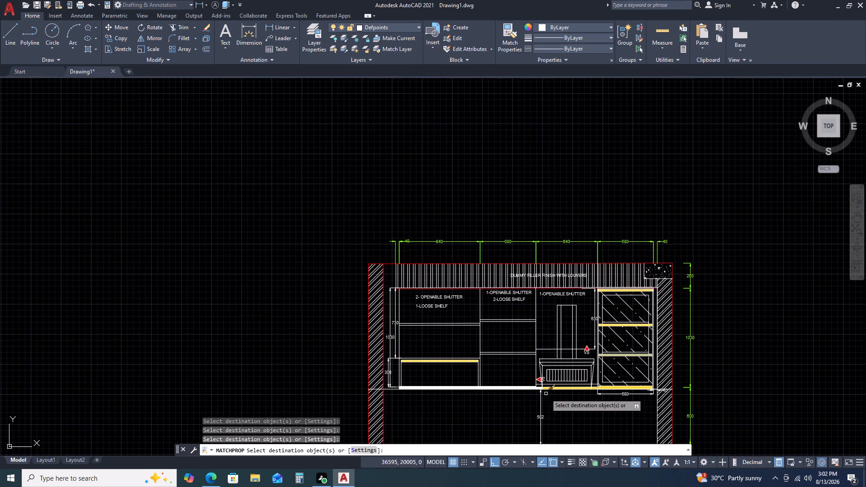
pyautogui.scroll(2, 531, 392)
pyautogui.click(550, 383)
# Match the same yellow band properties onto the base hatches under the two shutter units, including the small end piece at the wall side.
pyautogui.click(517, 381)
pyautogui.moveTo(517, 381); pyautogui.dragTo(521, 380, button='middle')
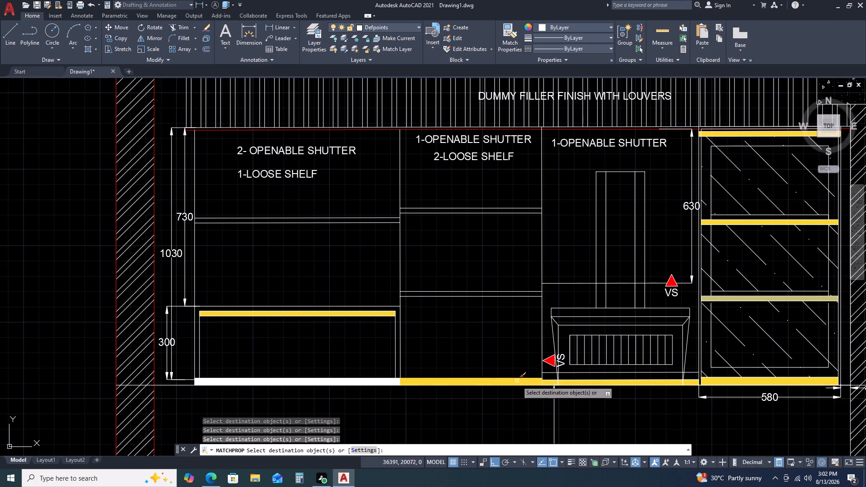
pyautogui.moveTo(521, 380); pyautogui.dragTo(693, 316, button='middle')
pyautogui.click(549, 318)
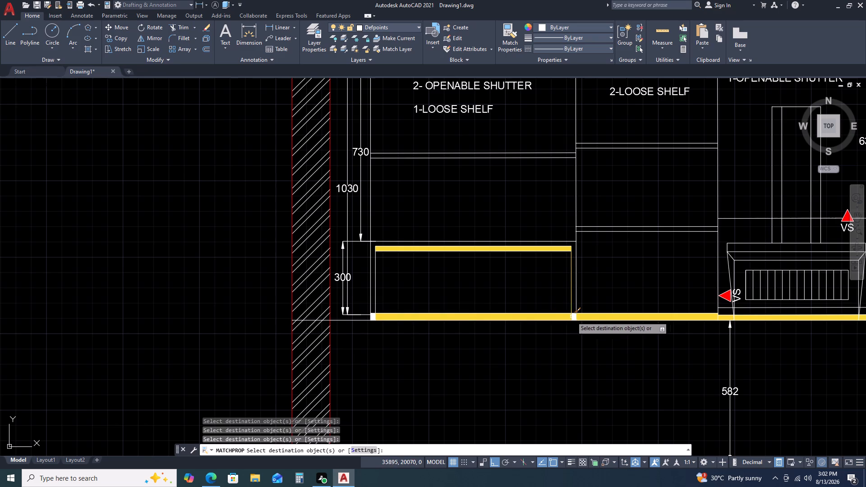
pyautogui.click(571, 317)
pyautogui.click(372, 315)
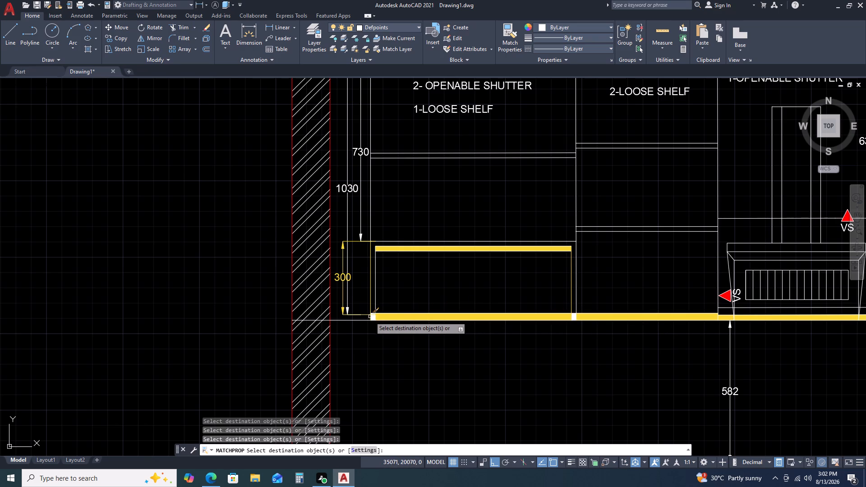
pyautogui.click(372, 318)
pyautogui.press('Escape')
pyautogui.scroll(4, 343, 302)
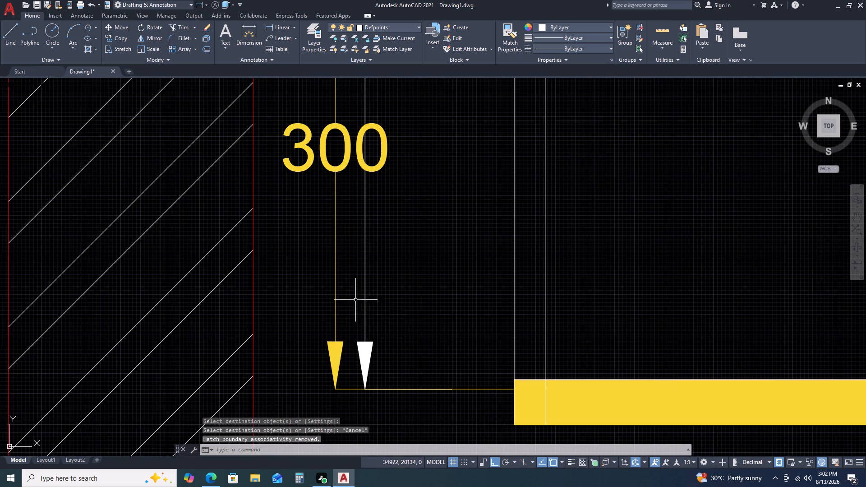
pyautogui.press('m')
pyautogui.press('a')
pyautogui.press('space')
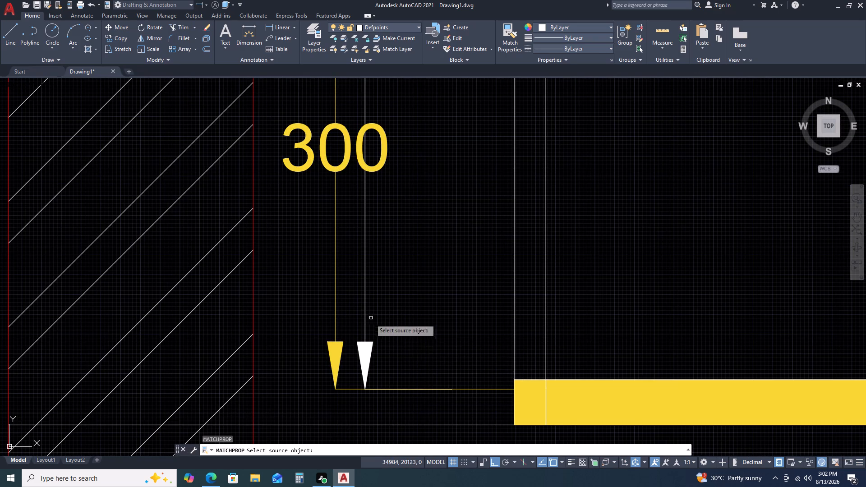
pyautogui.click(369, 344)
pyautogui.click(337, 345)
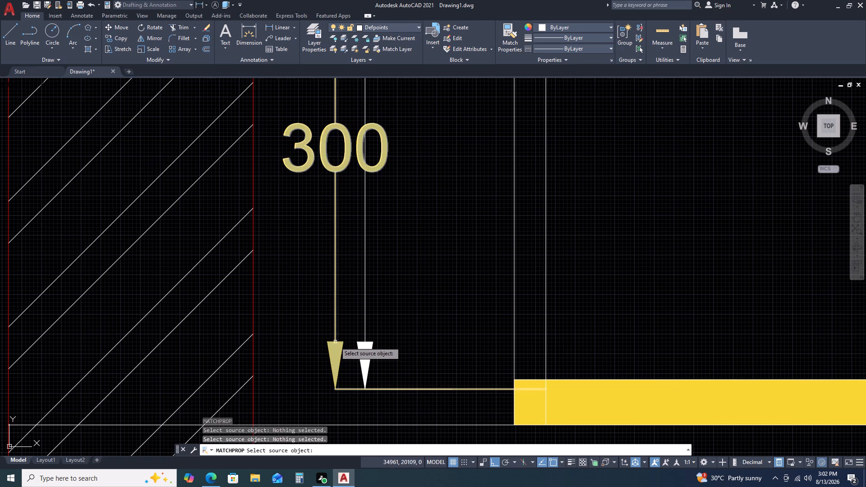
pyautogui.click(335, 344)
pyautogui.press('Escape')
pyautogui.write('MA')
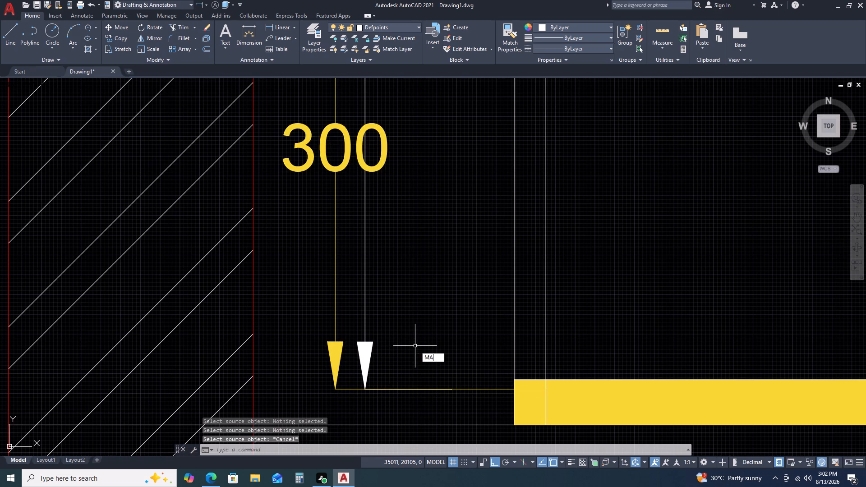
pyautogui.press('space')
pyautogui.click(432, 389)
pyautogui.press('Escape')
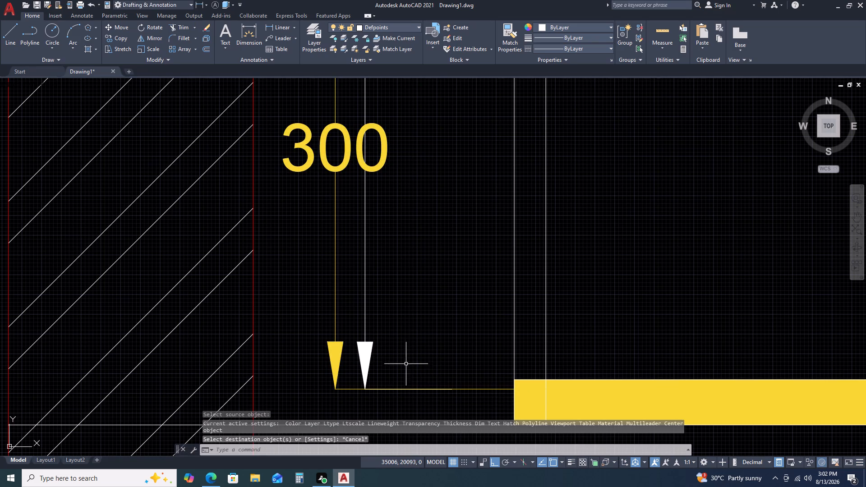
# Match the white 1030 dimension's properties onto the yellow 300 dimension beside the 2-openable-shutter unit.
pyautogui.write('MA')
pyautogui.press('space')
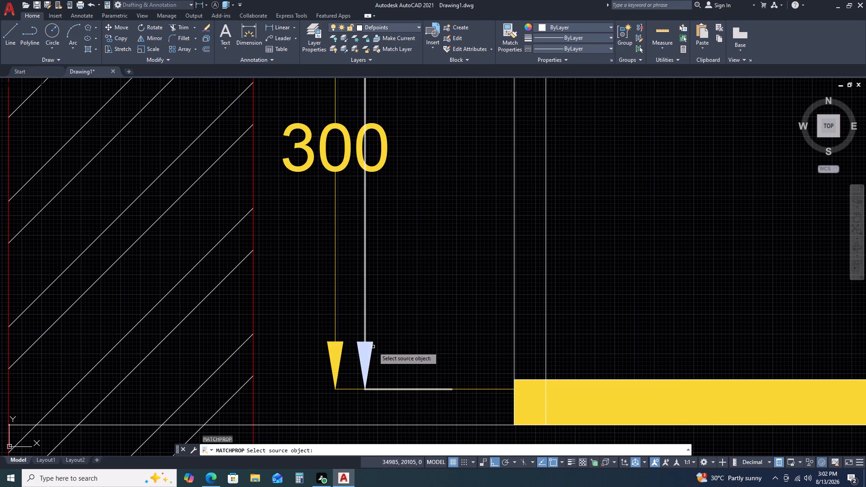
pyautogui.click(373, 347)
pyautogui.click(339, 340)
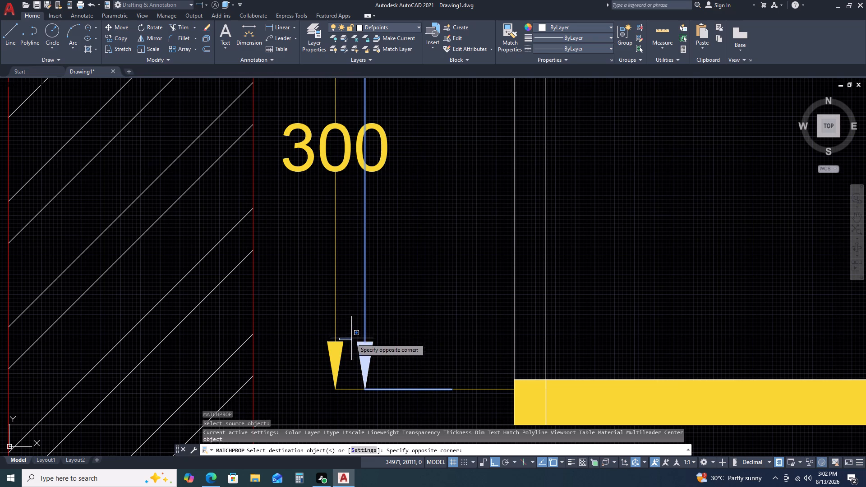
pyautogui.click(333, 351)
pyautogui.press('Escape')
# Match the yellow base band's properties onto the small white hatch between the two shutter units.
pyautogui.scroll(-3, 474, 272)
pyautogui.scroll(-1, 556, 323)
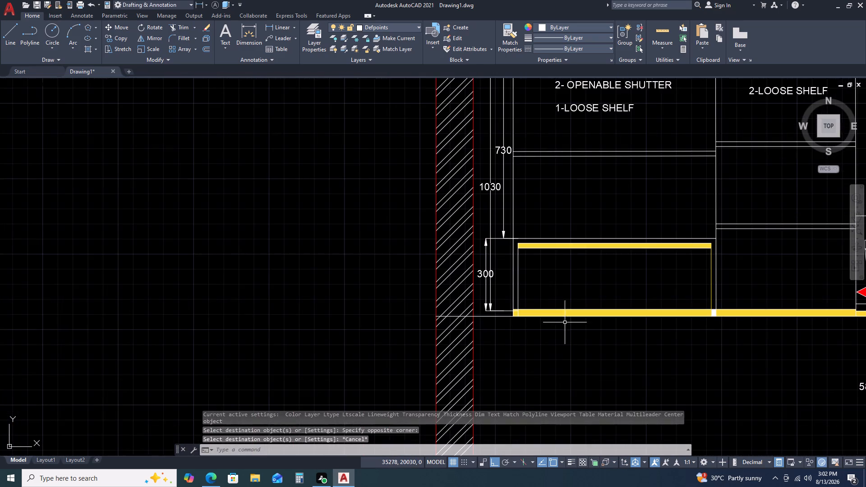
pyautogui.moveTo(682, 334); pyautogui.dragTo(630, 287, button='middle')
pyautogui.scroll(2, 661, 241)
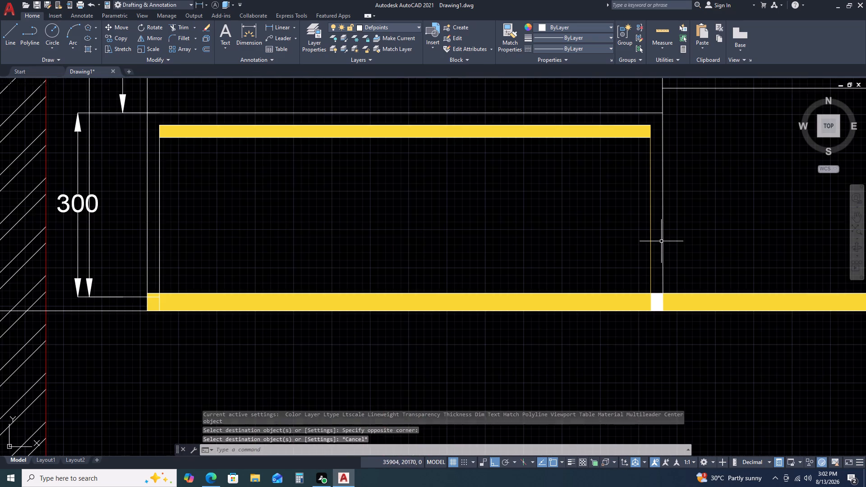
pyautogui.click(657, 234)
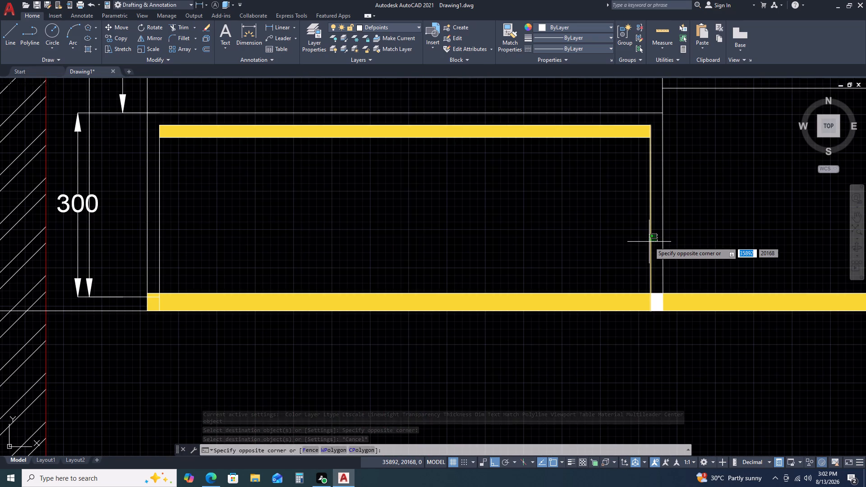
pyautogui.press('Escape')
pyautogui.press('m')
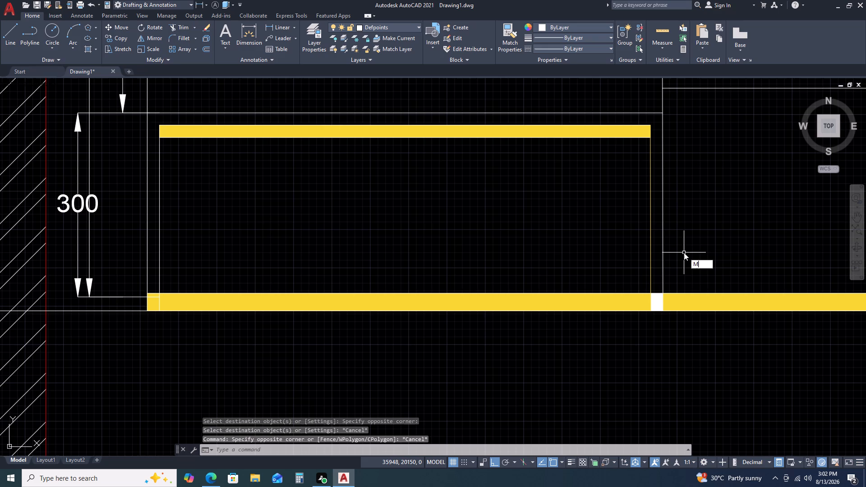
pyautogui.press('a')
pyautogui.press('space')
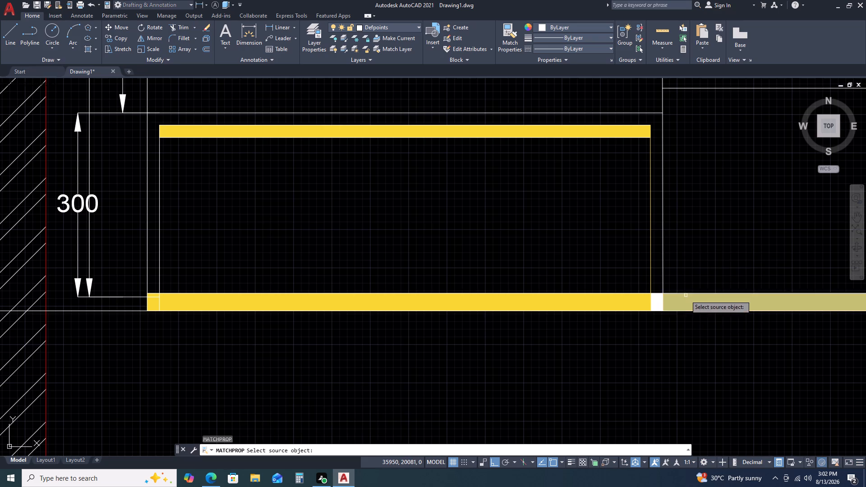
pyautogui.click(686, 295)
pyautogui.click(654, 299)
pyautogui.press('Escape')
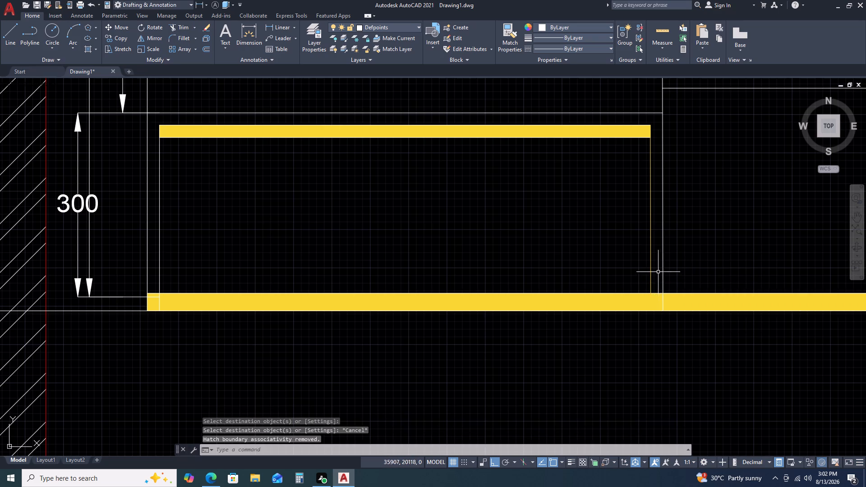
# Match the white unit side line's properties onto the adjacent yellow vertical line at the open niche below the 2-openable-shutter unit.
pyautogui.click(658, 257)
pyautogui.click(651, 257)
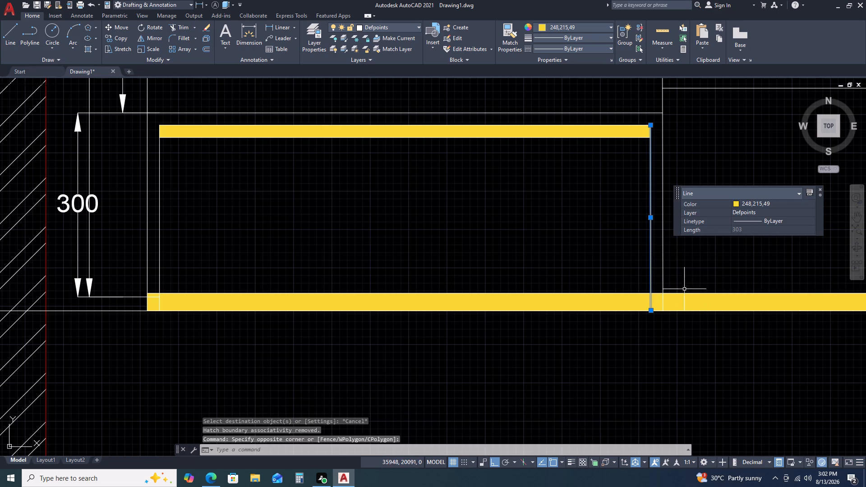
pyautogui.press('Escape')
pyautogui.press('m')
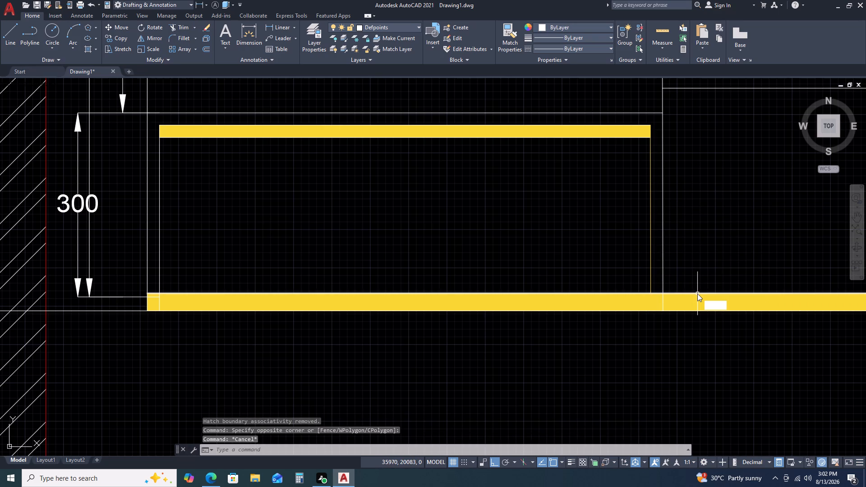
pyautogui.press('a')
pyautogui.press('space')
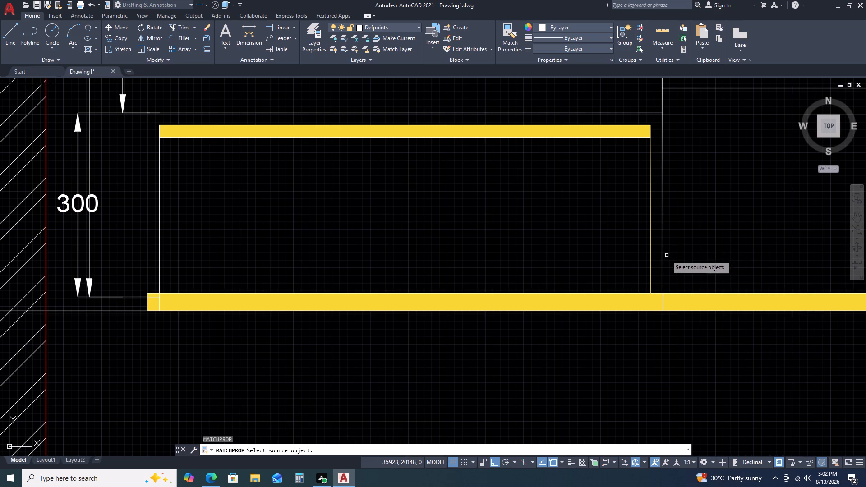
pyautogui.click(663, 260)
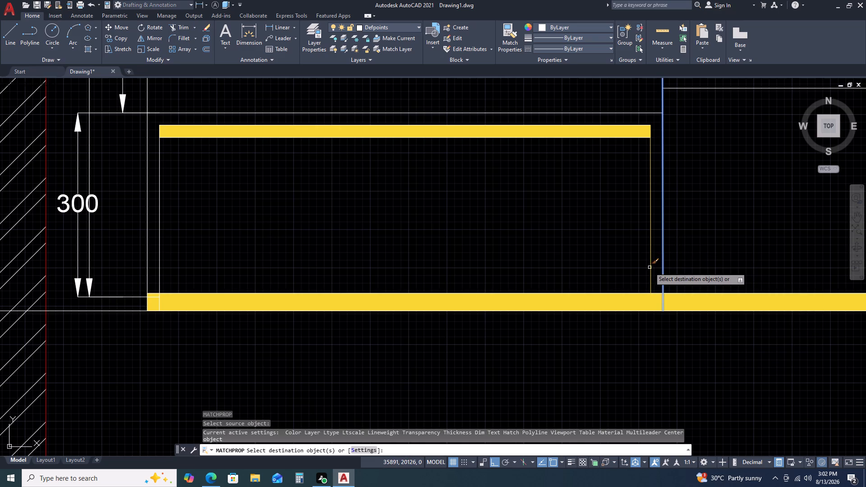
pyautogui.click(650, 266)
pyautogui.press('Escape')
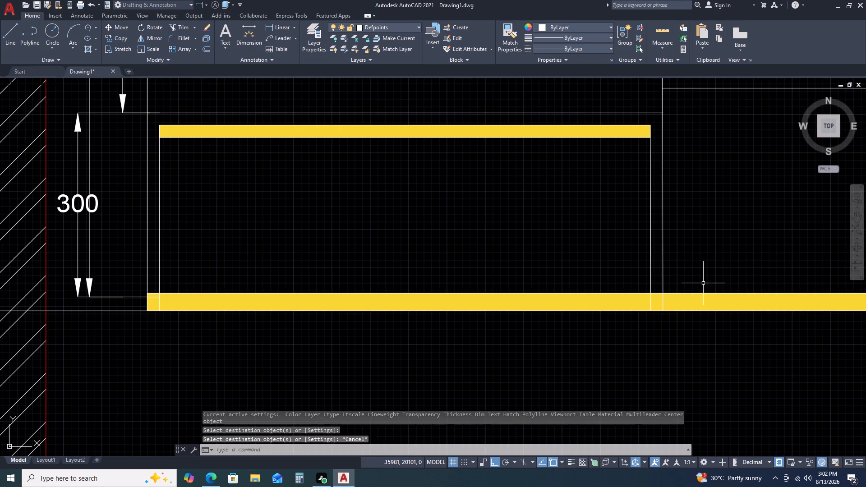
# Delete the line running along the top edge of the yellow base bands under the two shutter units.
pyautogui.scroll(-2, 663, 288)
pyautogui.scroll(-1, 700, 296)
pyautogui.moveTo(729, 326); pyautogui.dragTo(629, 262, button='middle')
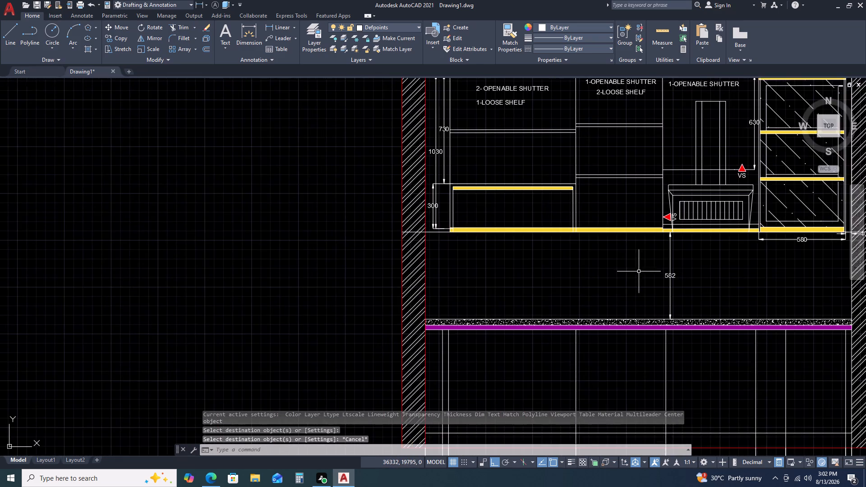
pyautogui.scroll(-1, 639, 271)
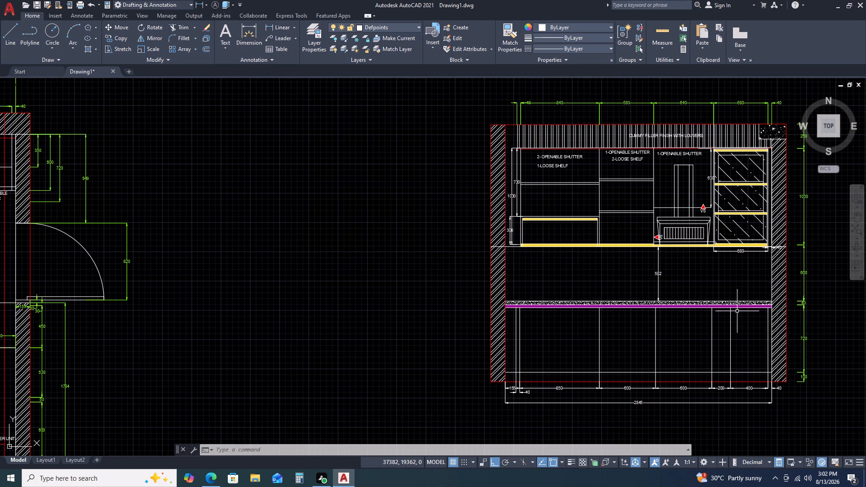
pyautogui.scroll(3, 656, 241)
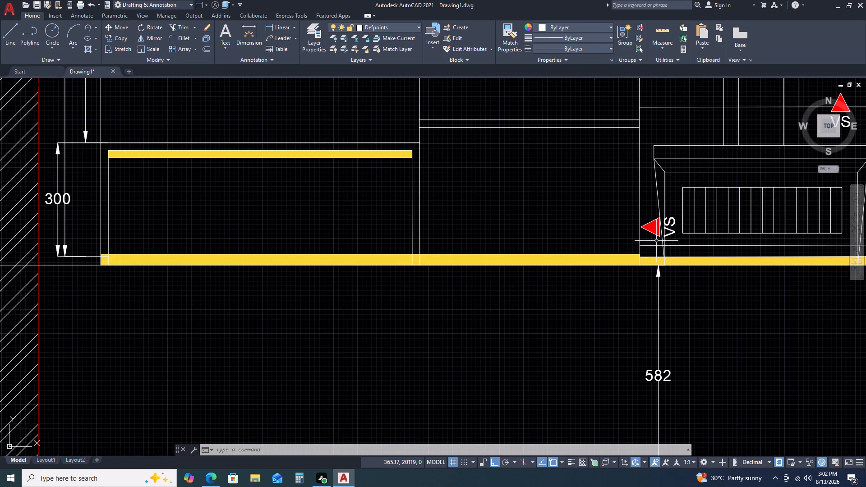
pyautogui.click(613, 255)
pyautogui.scroll(1, 610, 256)
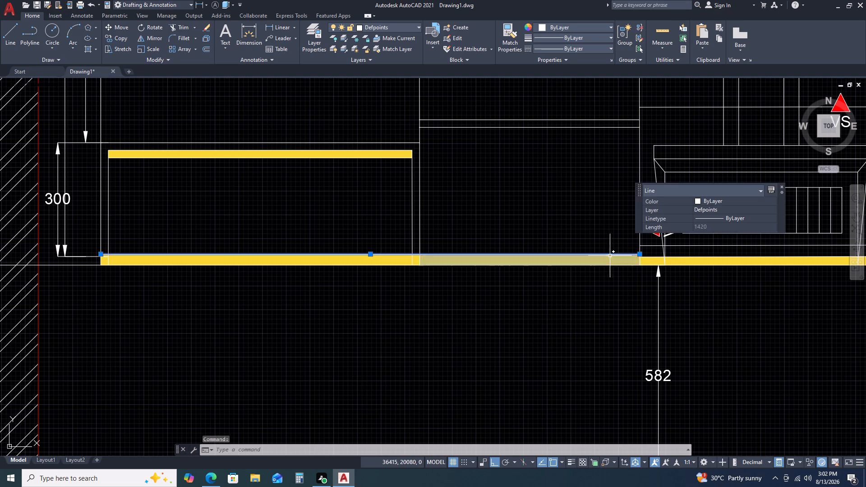
pyautogui.scroll(1, 610, 256)
pyautogui.scroll(-2, 609, 258)
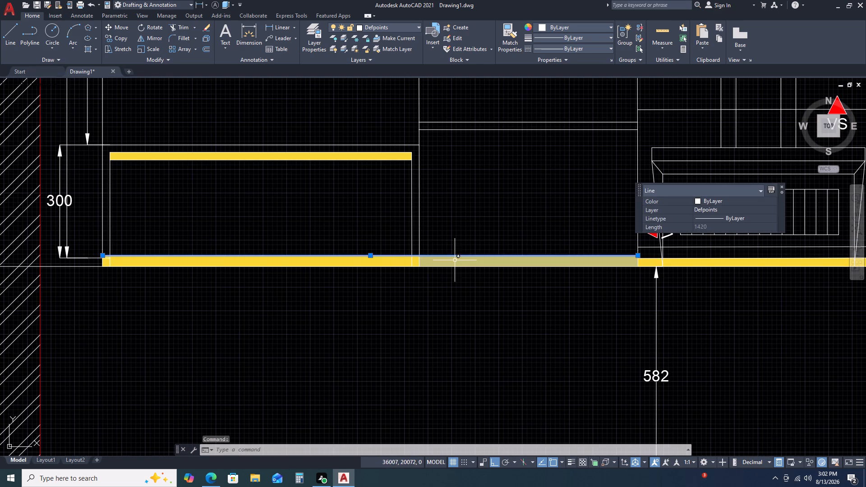
pyautogui.press('Delete')
# Stretch the top edge of the yellow base hatch under the 2-loose-shelf unit down towards the hood's band height.
pyautogui.click(474, 257)
pyautogui.scroll(-2, 488, 267)
pyautogui.moveTo(530, 279); pyautogui.dragTo(477, 302, button='middle')
pyautogui.scroll(3, 507, 298)
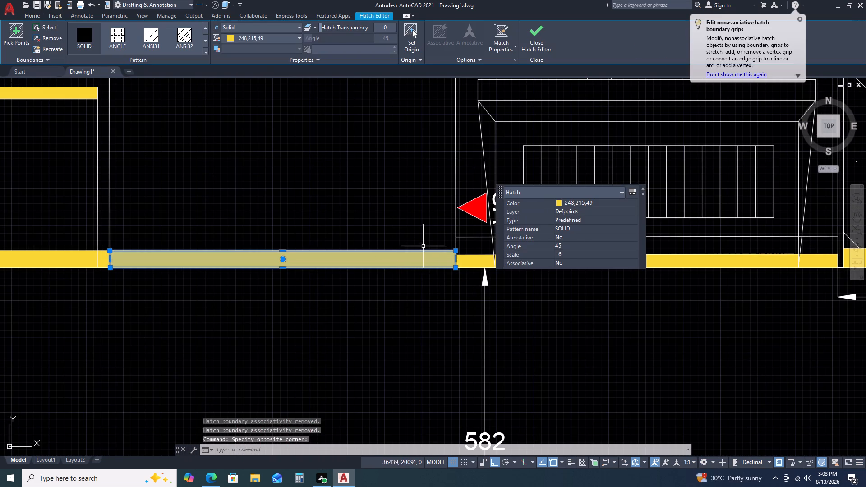
pyautogui.moveTo(492, 248); pyautogui.dragTo(498, 246, button='middle')
pyautogui.moveTo(524, 246); pyautogui.dragTo(544, 246, button='middle')
pyautogui.moveTo(555, 246); pyautogui.dragTo(575, 248, button='middle')
pyautogui.moveTo(468, 306); pyautogui.dragTo(788, 360, button='middle')
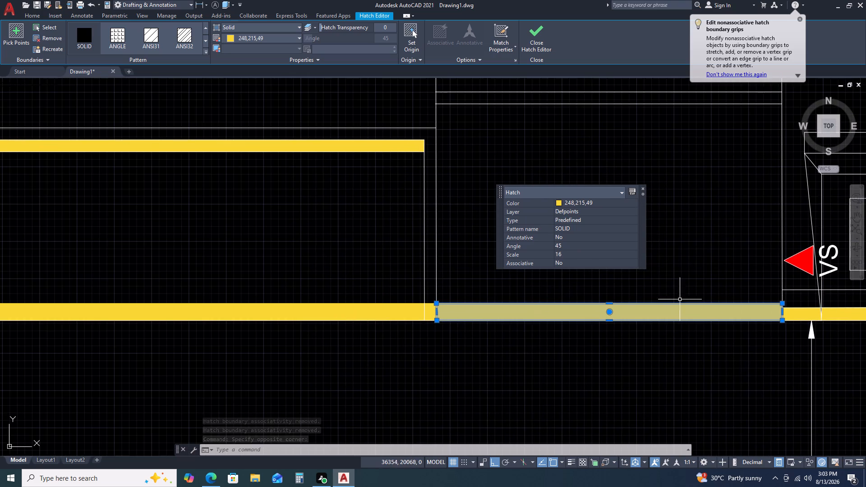
pyautogui.click(609, 304)
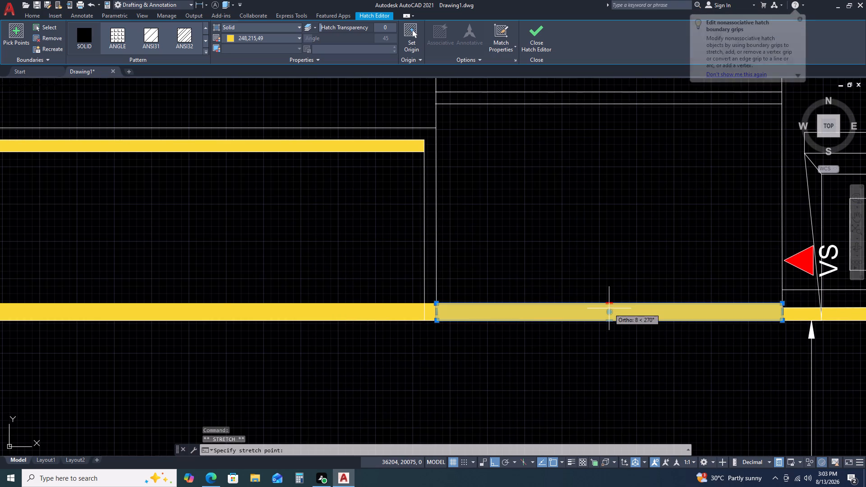
pyautogui.click(609, 308)
pyautogui.press('Escape')
# Stretch the same base hatch's hood-side top corner to meet the top corner of the hood's yellow band.
pyautogui.scroll(3, 783, 309)
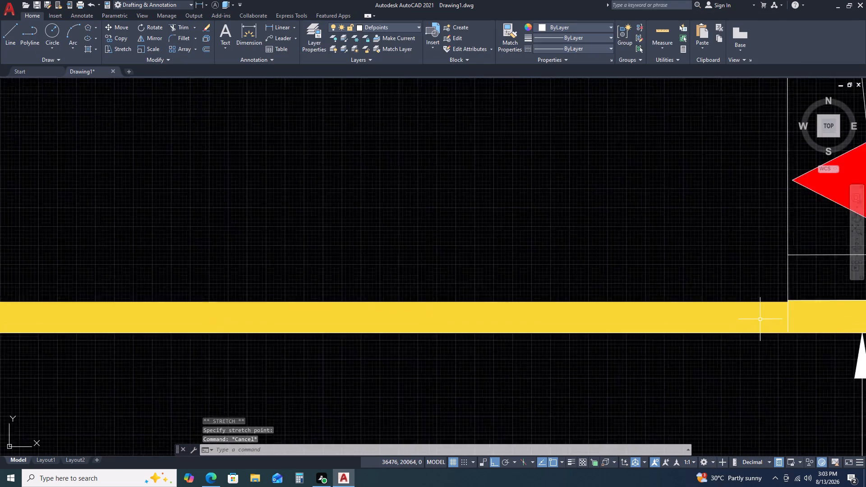
pyautogui.moveTo(747, 315); pyautogui.dragTo(739, 312)
pyautogui.moveTo(697, 301); pyautogui.dragTo(624, 314, button='middle')
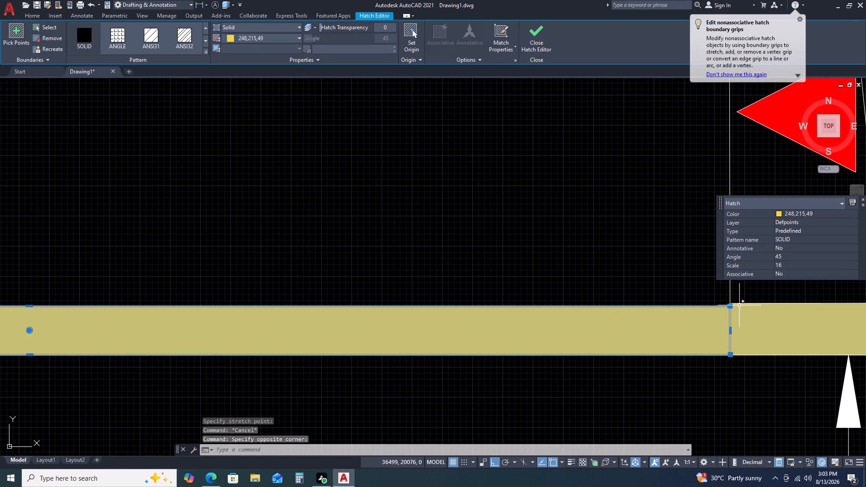
pyautogui.scroll(1, 733, 306)
pyautogui.click(728, 306)
pyautogui.click(727, 303)
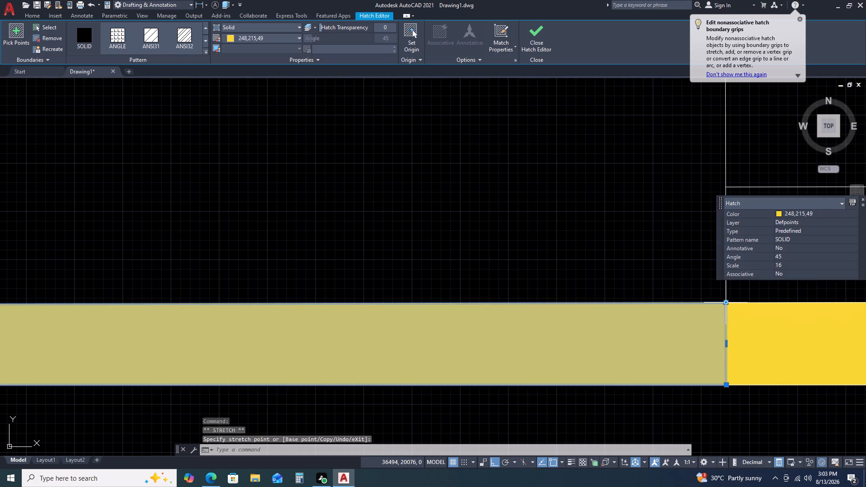
# Stretch both top corners of the small yellow hatch between the shutter units down to the neighbouring base band's top level.
pyautogui.scroll(-1, 684, 313)
pyautogui.moveTo(619, 320); pyautogui.dragTo(633, 319, button='middle')
pyautogui.scroll(-3, 644, 318)
pyautogui.moveTo(496, 317); pyautogui.dragTo(639, 304, button='middle')
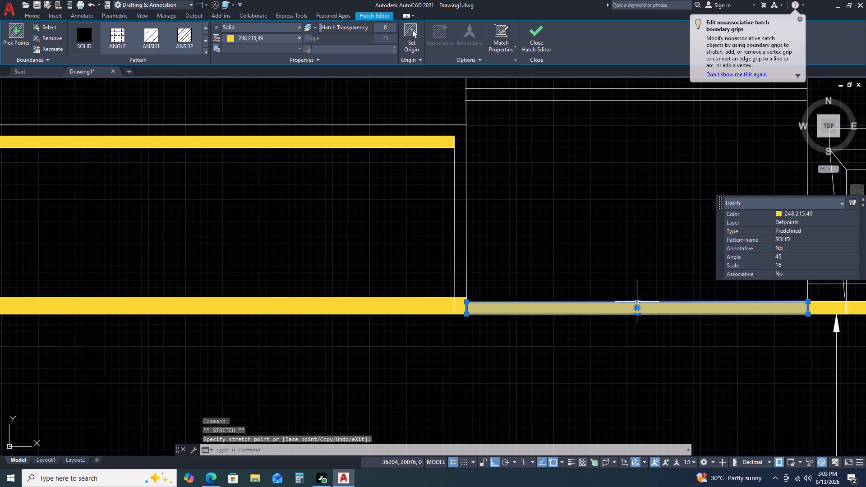
pyautogui.scroll(2, 465, 303)
pyautogui.scroll(-3, 520, 294)
pyautogui.scroll(3, 462, 296)
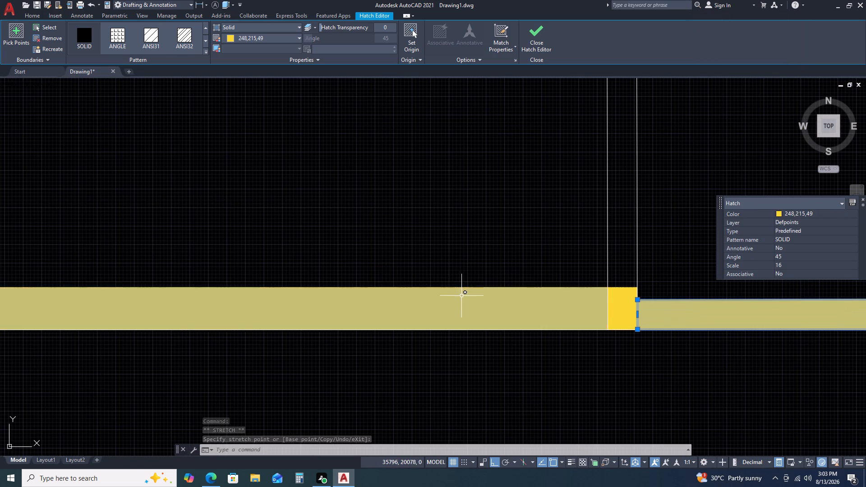
pyautogui.moveTo(471, 280); pyautogui.dragTo(466, 282)
pyautogui.click(451, 299)
pyautogui.press('Escape')
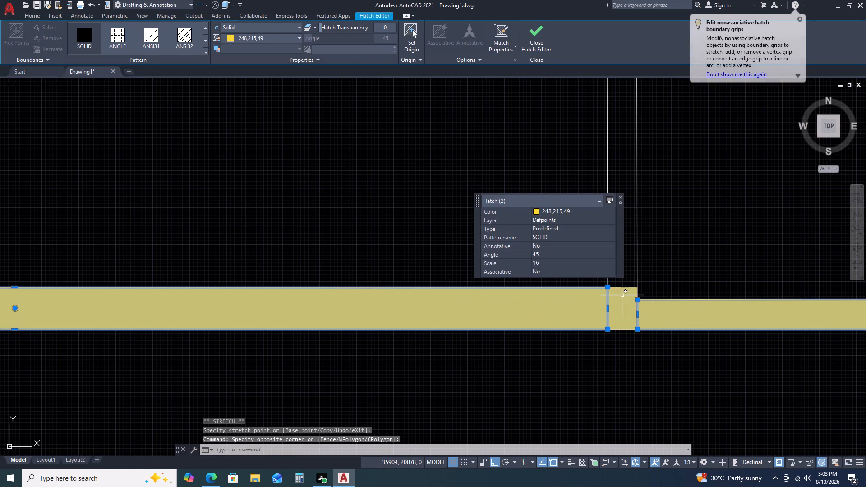
pyautogui.click(623, 295)
pyautogui.click(630, 285)
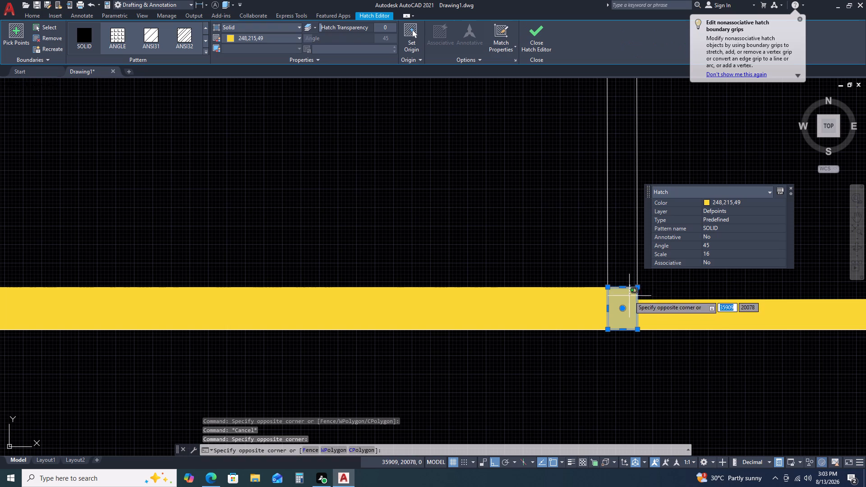
pyautogui.click(629, 297)
pyautogui.click(637, 287)
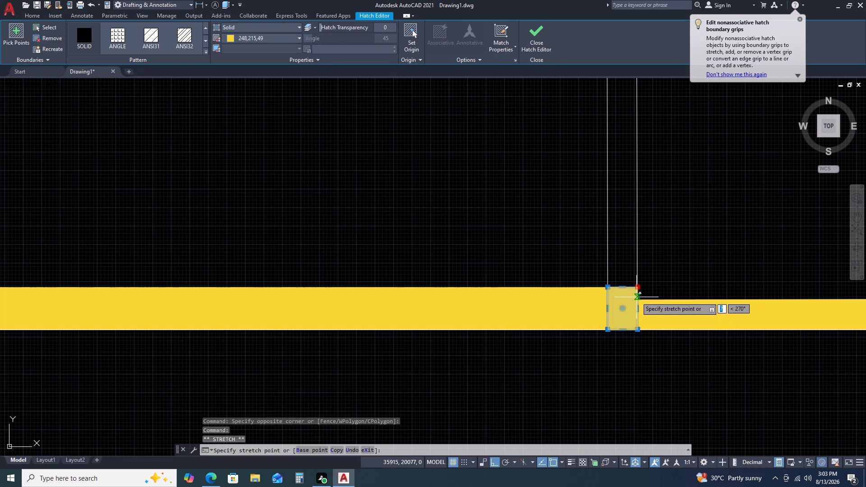
pyautogui.click(636, 299)
pyautogui.click(607, 286)
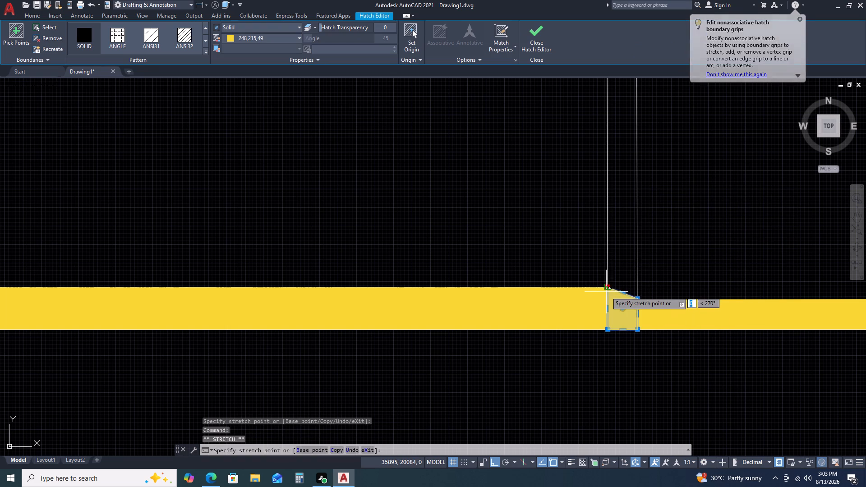
pyautogui.click(605, 300)
# Stretch the small yellow hatch's top corner beside the 2-loose-shelf unit down to meet that unit's base band top corner exactly.
pyautogui.scroll(2, 636, 300)
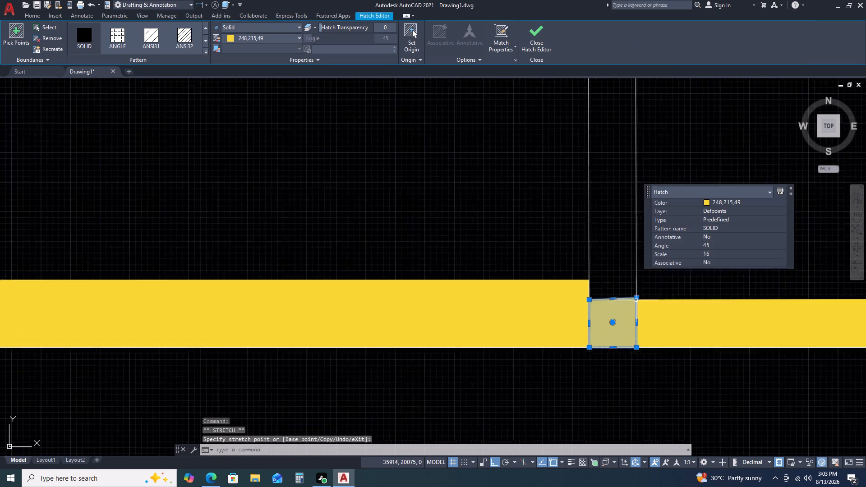
pyautogui.click(634, 297)
pyautogui.click(634, 300)
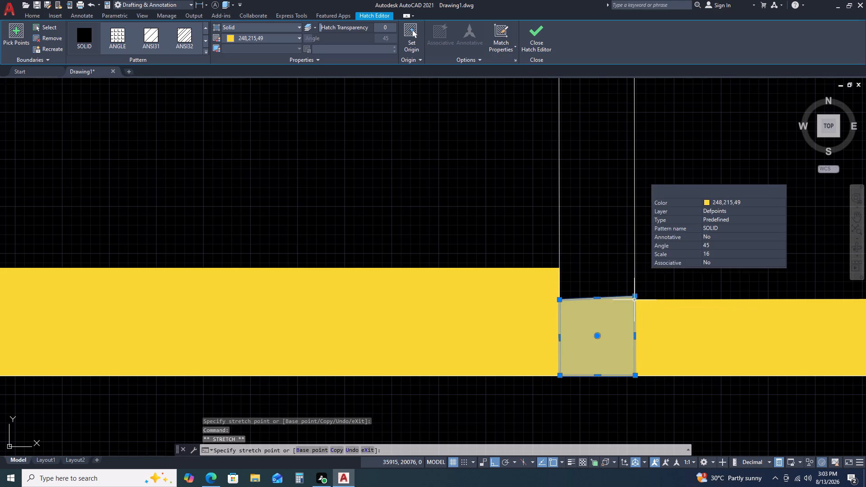
pyautogui.scroll(2, 635, 298)
pyautogui.click(628, 293)
pyautogui.click(629, 299)
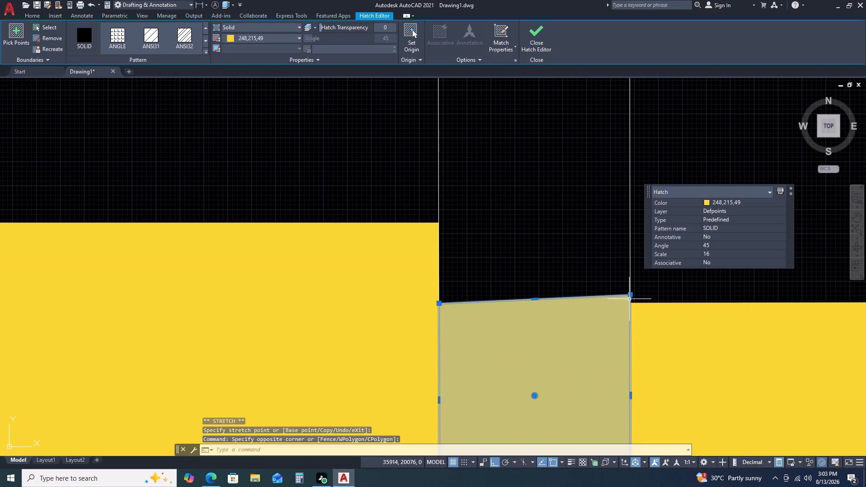
pyautogui.click(629, 295)
pyautogui.click(631, 300)
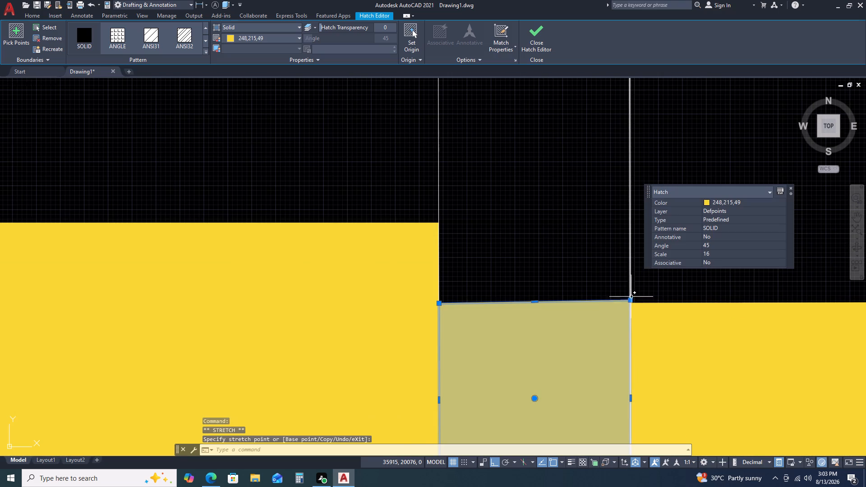
pyautogui.scroll(3, 626, 300)
pyautogui.click(638, 302)
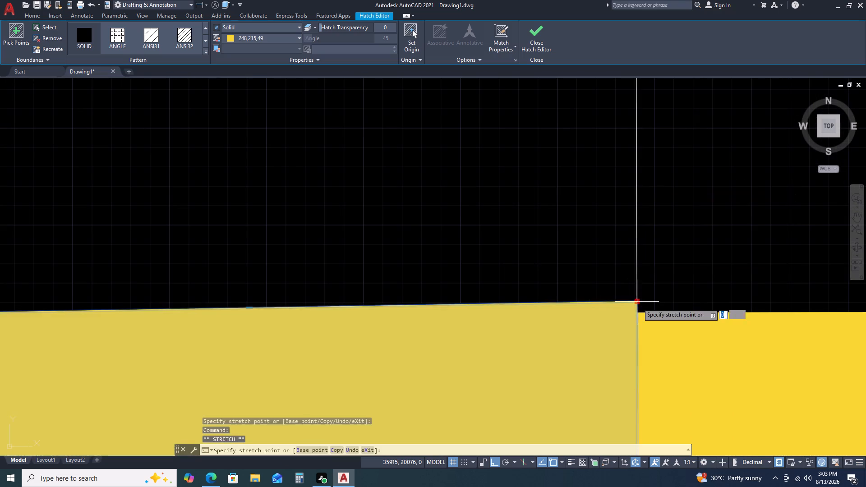
pyautogui.click(638, 310)
pyautogui.scroll(-2, 647, 302)
pyautogui.scroll(4, 644, 307)
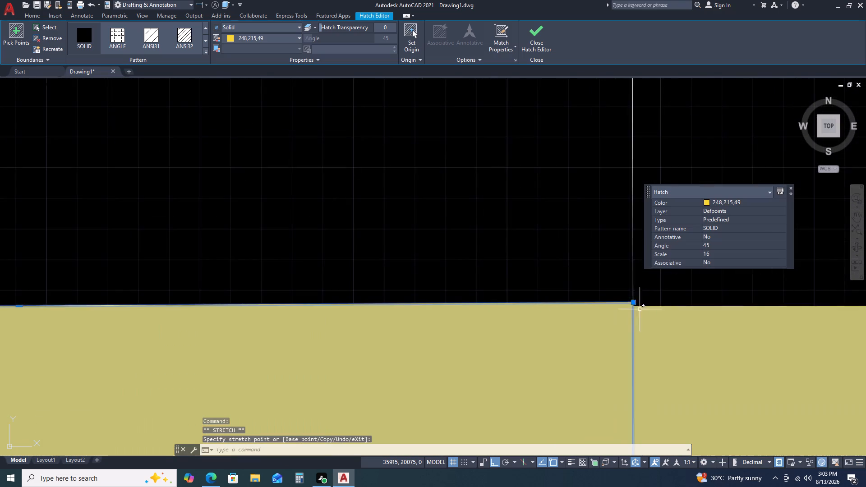
pyautogui.scroll(3, 640, 309)
pyautogui.click(583, 272)
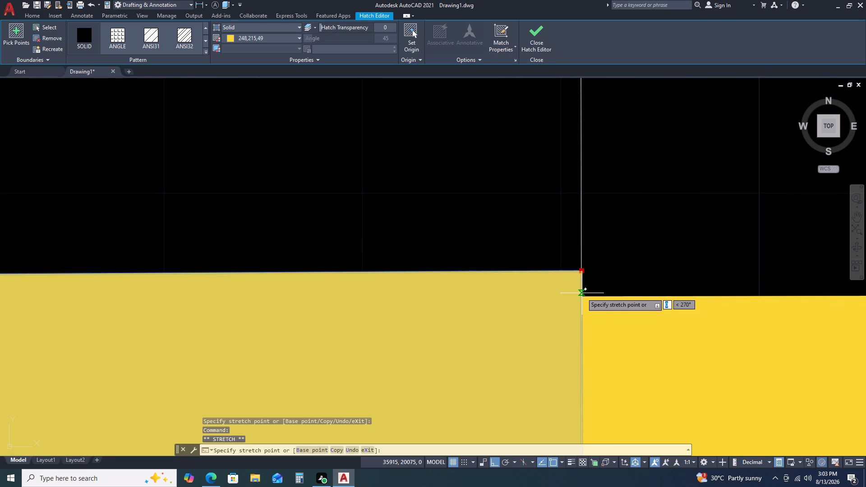
pyautogui.click(582, 297)
pyautogui.scroll(-9, 598, 285)
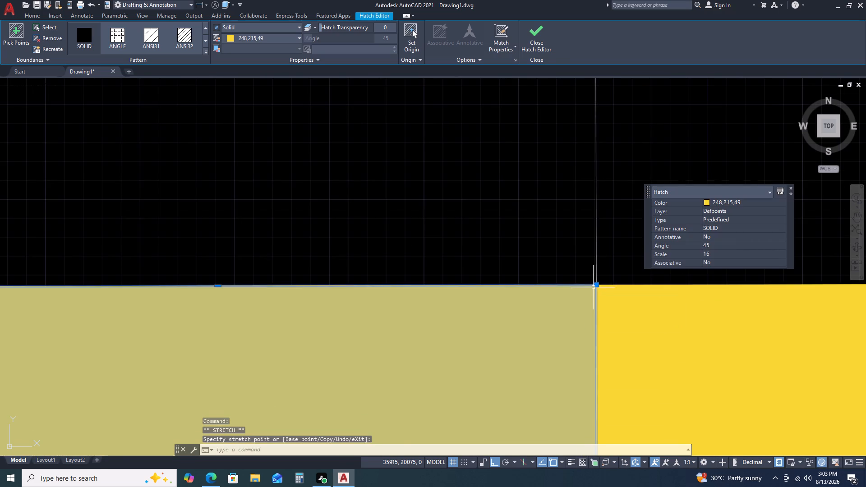
pyautogui.scroll(-4, 590, 289)
pyautogui.press('Escape')
pyautogui.scroll(-7, 599, 288)
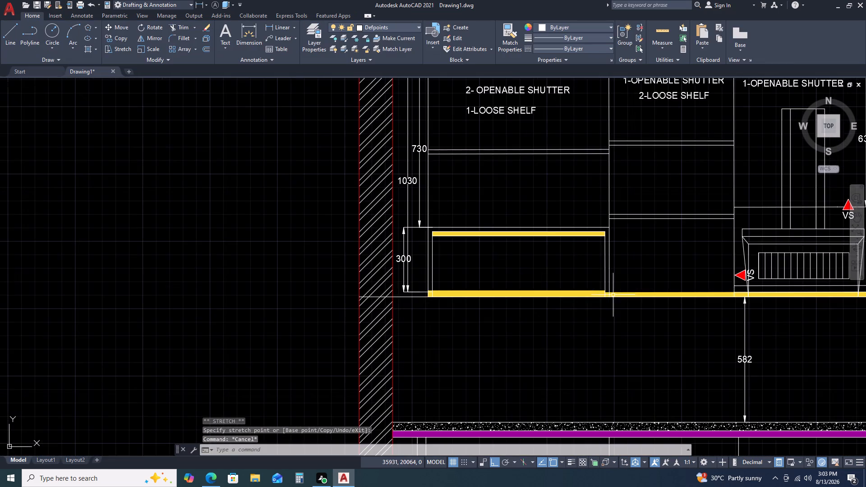
# Stretch the top corner of the 1-loose-shelf unit's long base hatch down to the adjoining small hatch's top corner.
pyautogui.scroll(3, 587, 293)
pyautogui.click(592, 279)
pyautogui.click(562, 299)
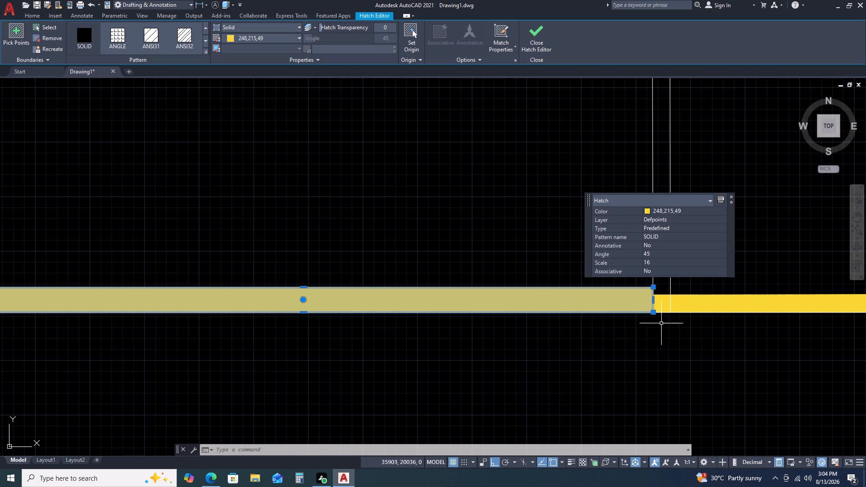
pyautogui.scroll(3, 675, 290)
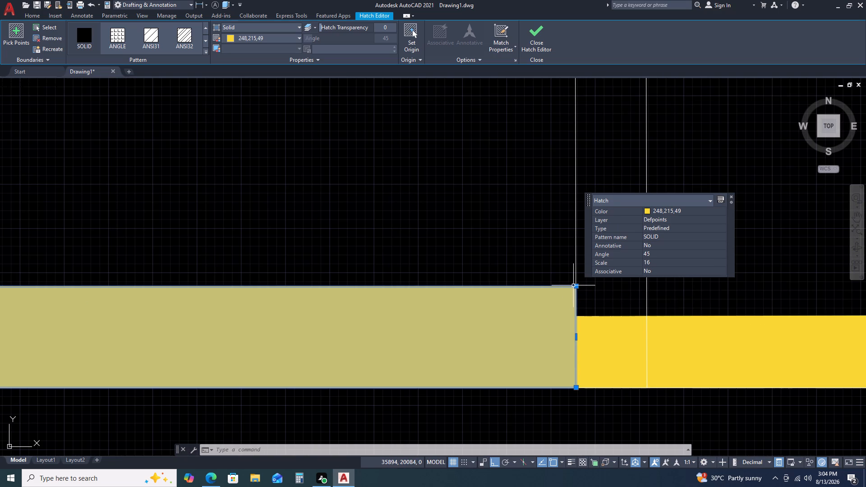
pyautogui.click(576, 286)
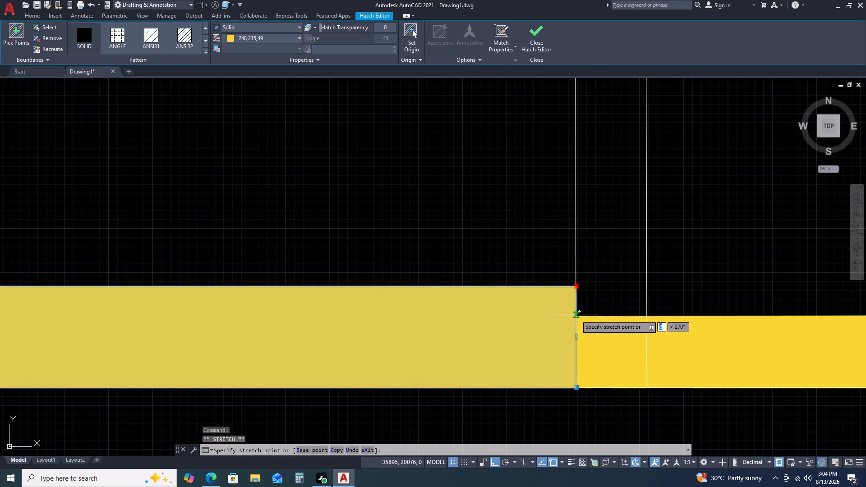
pyautogui.click(576, 316)
pyautogui.scroll(9, 573, 318)
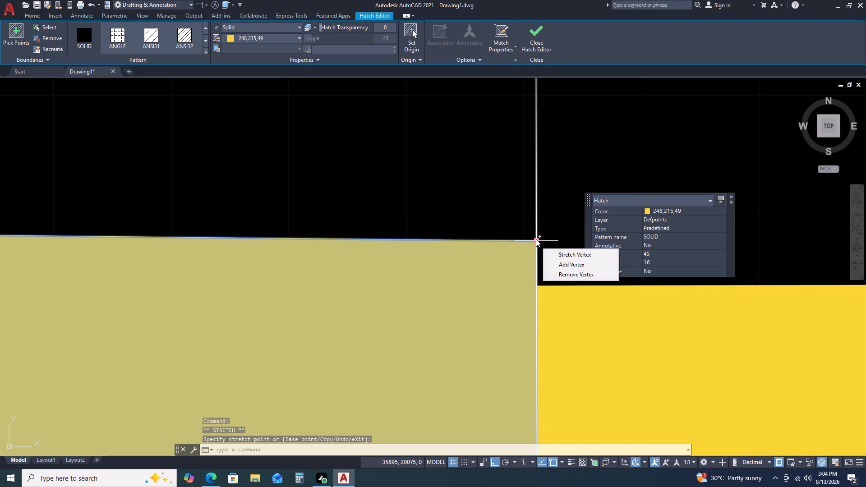
pyautogui.click(536, 239)
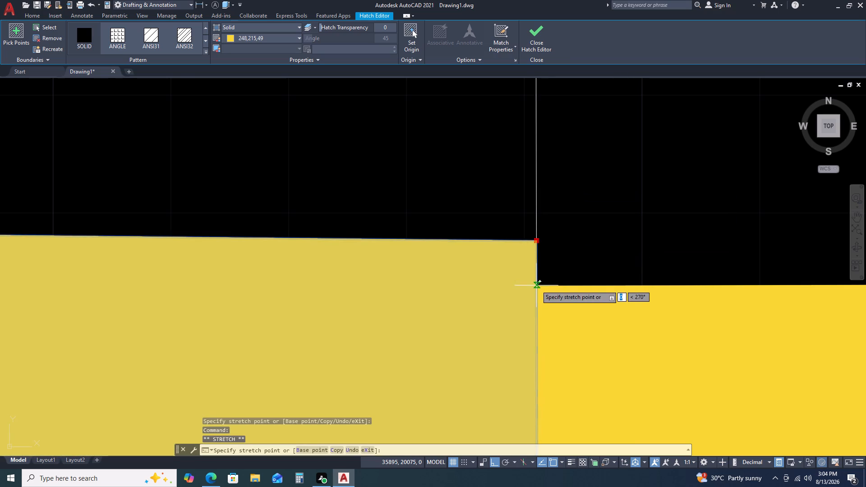
pyautogui.click(536, 285)
pyautogui.scroll(6, 536, 289)
pyautogui.scroll(3, 514, 238)
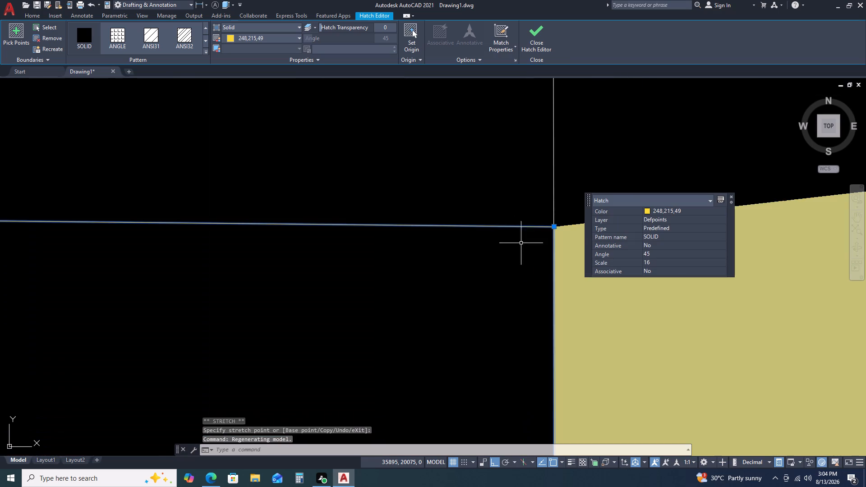
pyautogui.scroll(-16, 537, 248)
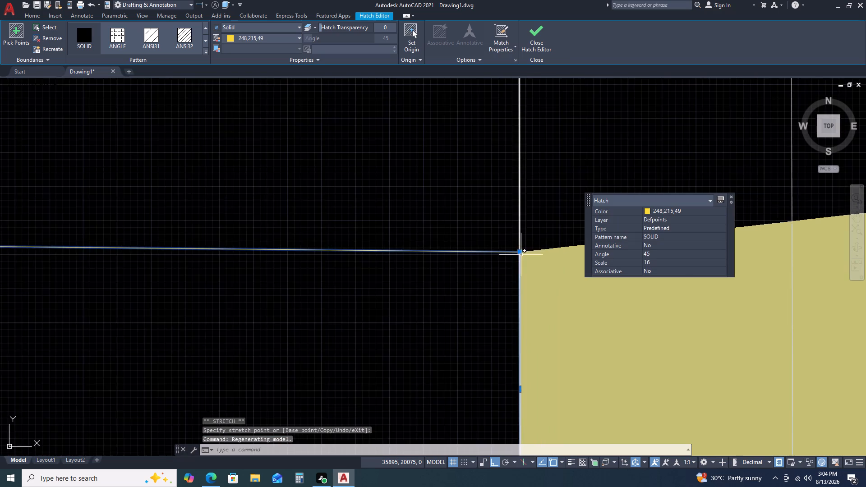
pyautogui.scroll(-7, 521, 255)
pyautogui.scroll(8, 479, 264)
pyautogui.scroll(4, 473, 212)
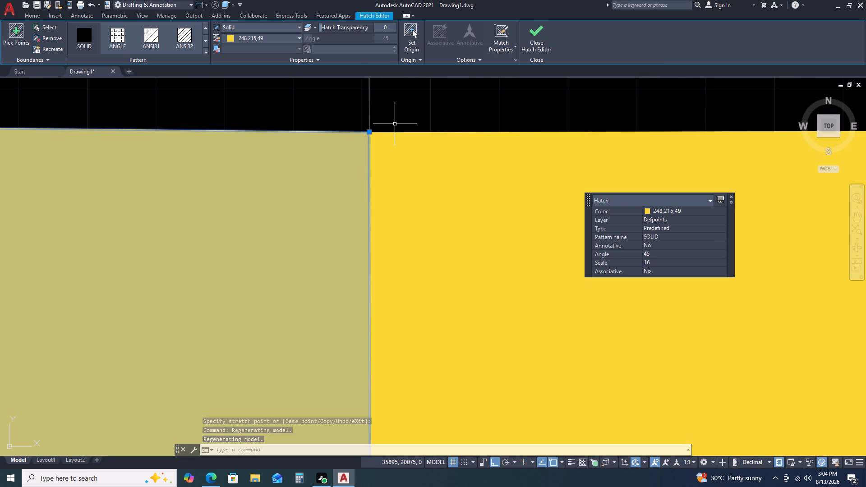
pyautogui.scroll(-11, 432, 194)
pyautogui.scroll(-3, 490, 309)
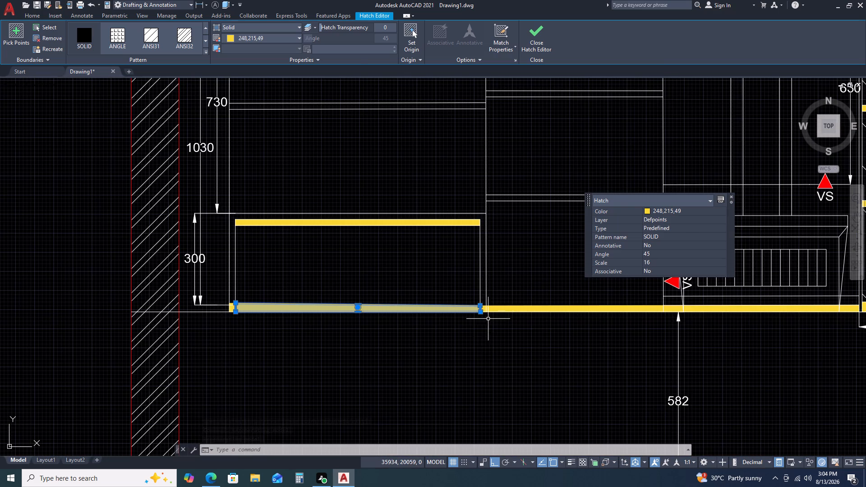
pyautogui.press('Escape')
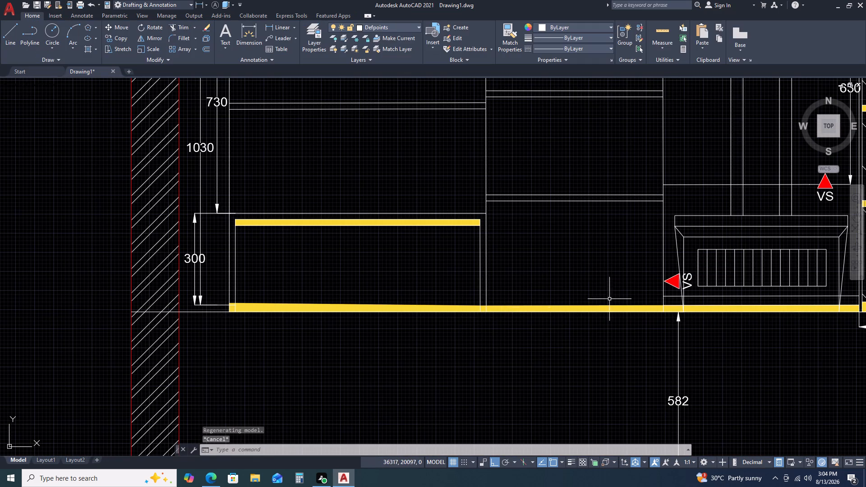
# Draw a horizontal construction line through the top corner of the hood's yellow band, beside the 580-wide glass unit.
pyautogui.press('x')
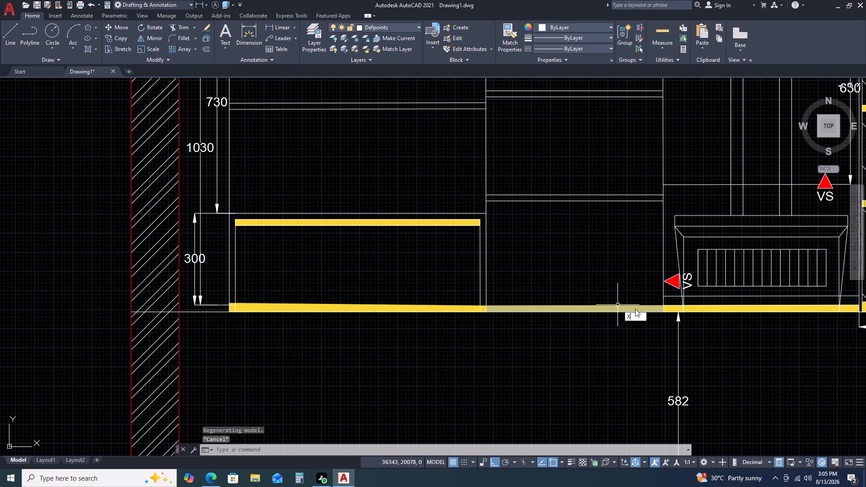
pyautogui.write('L H')
pyautogui.press('space')
pyautogui.scroll(-1, 701, 303)
pyautogui.moveTo(774, 308); pyautogui.dragTo(752, 306, button='middle')
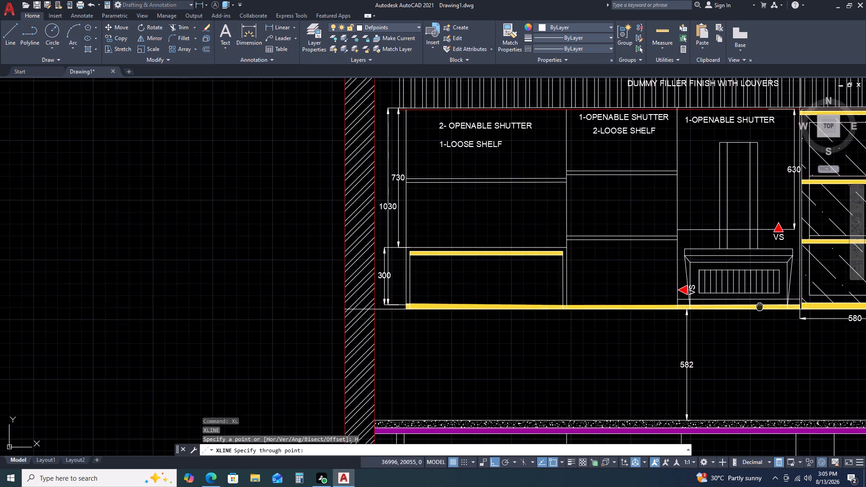
pyautogui.moveTo(752, 306); pyautogui.dragTo(513, 278, button='middle')
pyautogui.scroll(5, 544, 278)
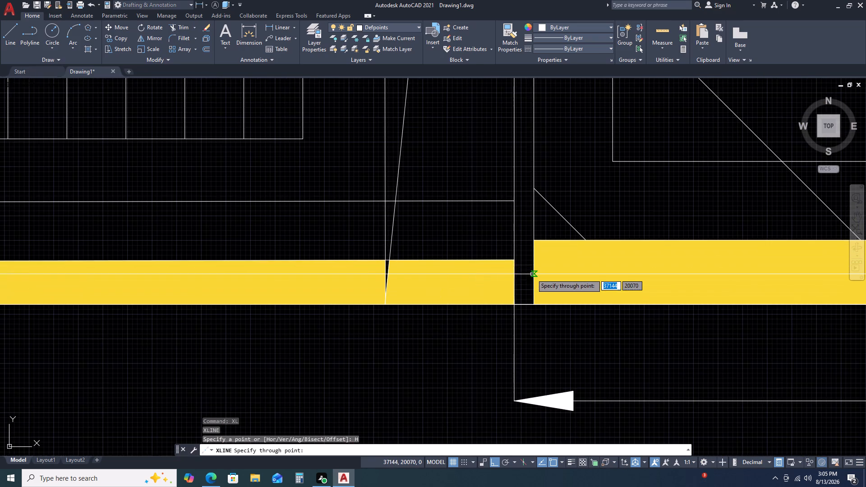
pyautogui.click(512, 259)
pyautogui.press('Escape')
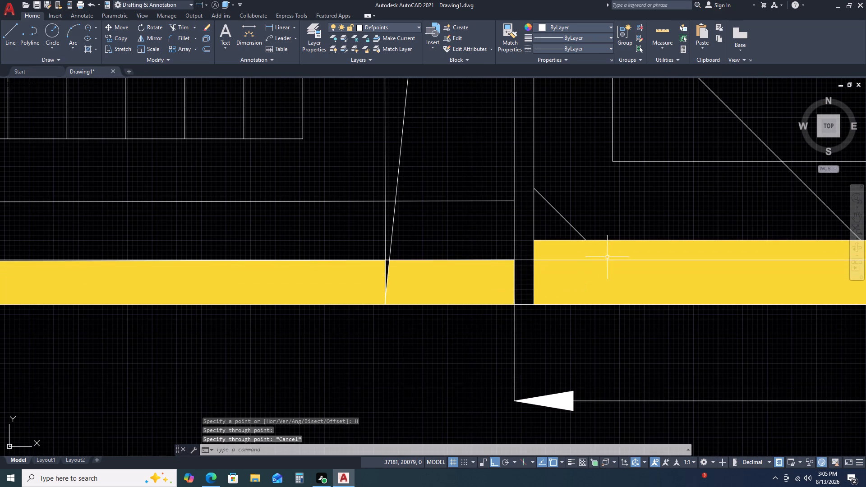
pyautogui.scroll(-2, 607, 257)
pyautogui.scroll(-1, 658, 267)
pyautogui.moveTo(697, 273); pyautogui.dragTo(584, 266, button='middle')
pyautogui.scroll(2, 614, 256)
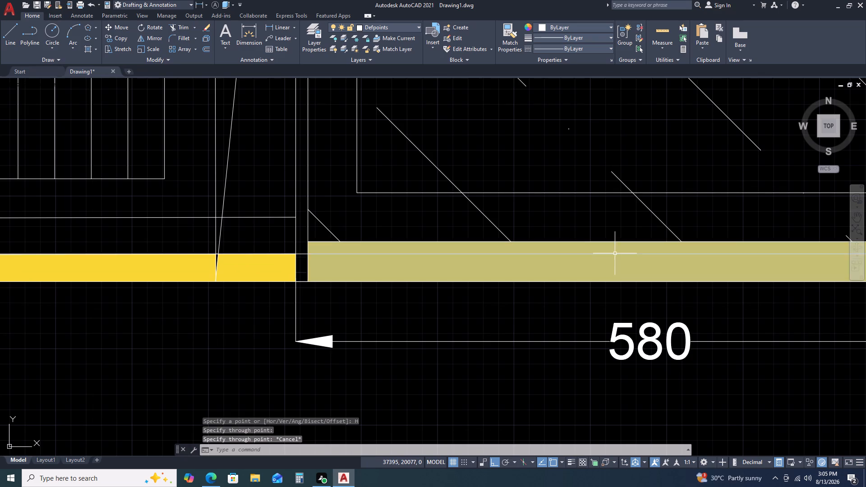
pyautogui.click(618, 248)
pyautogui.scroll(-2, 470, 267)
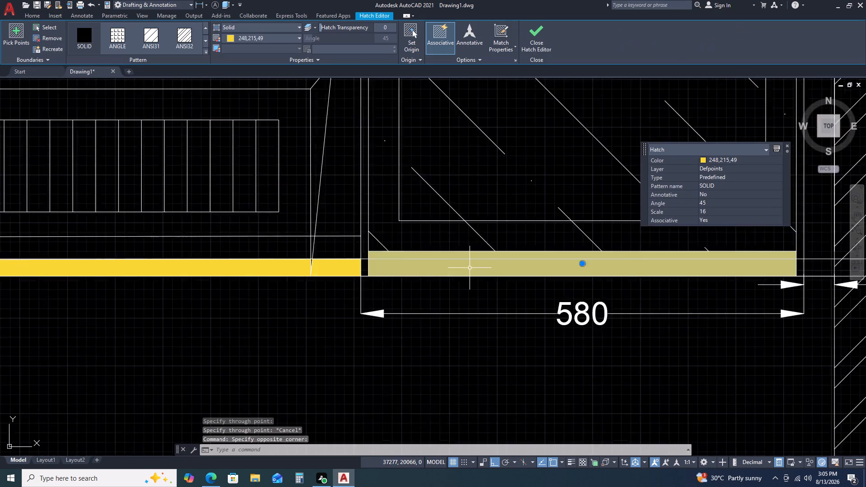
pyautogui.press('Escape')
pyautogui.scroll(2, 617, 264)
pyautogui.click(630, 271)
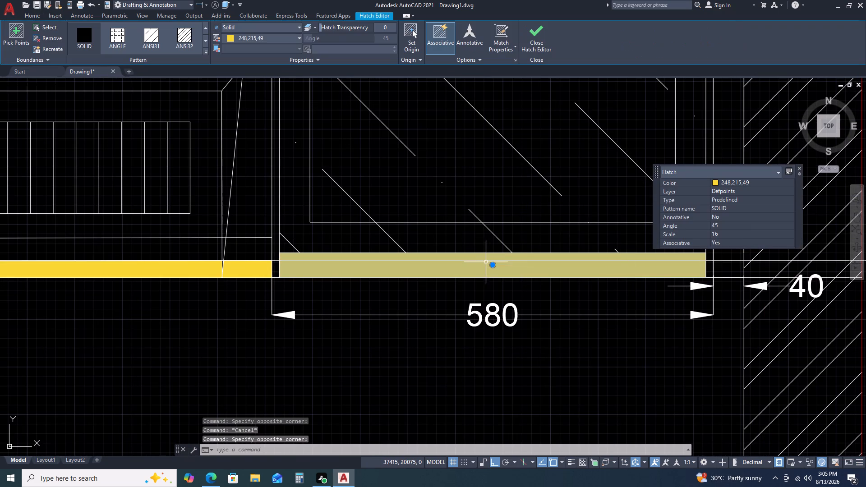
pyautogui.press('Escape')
# Stretch the top edge of the 580-wide glass unit's yellow base band, with its hatch, down to the horizontal construction line.
pyautogui.scroll(2, 707, 271)
pyautogui.scroll(3, 671, 278)
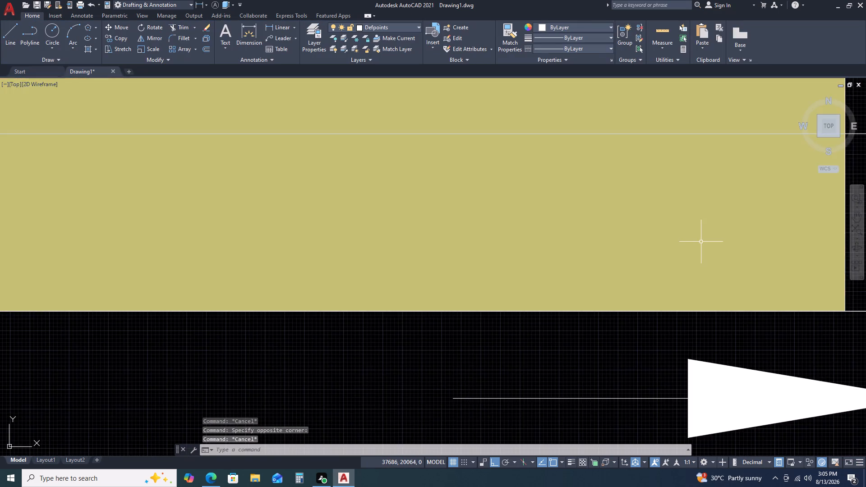
pyautogui.scroll(-3, 691, 255)
pyautogui.doubleClick(697, 202)
pyautogui.click(669, 219)
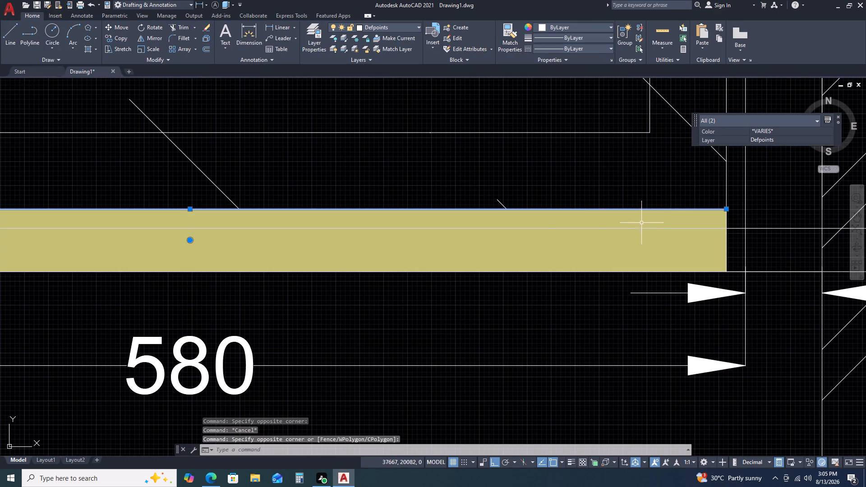
pyautogui.scroll(-2, 572, 232)
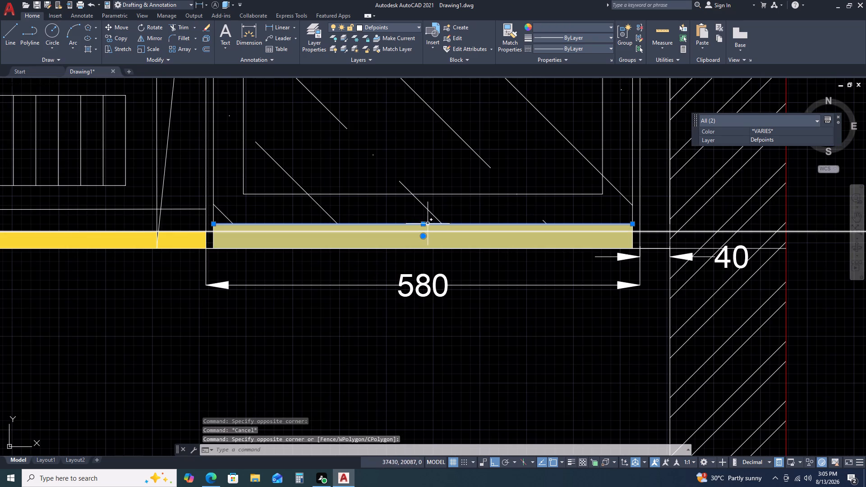
pyautogui.click(424, 223)
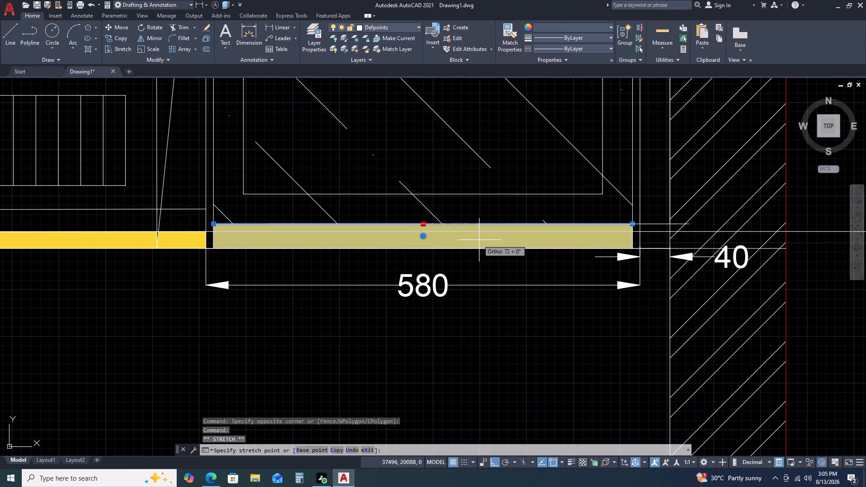
pyautogui.scroll(-1, 480, 241)
pyautogui.press('Escape')
pyautogui.moveTo(536, 246); pyautogui.dragTo(713, 230, button='middle')
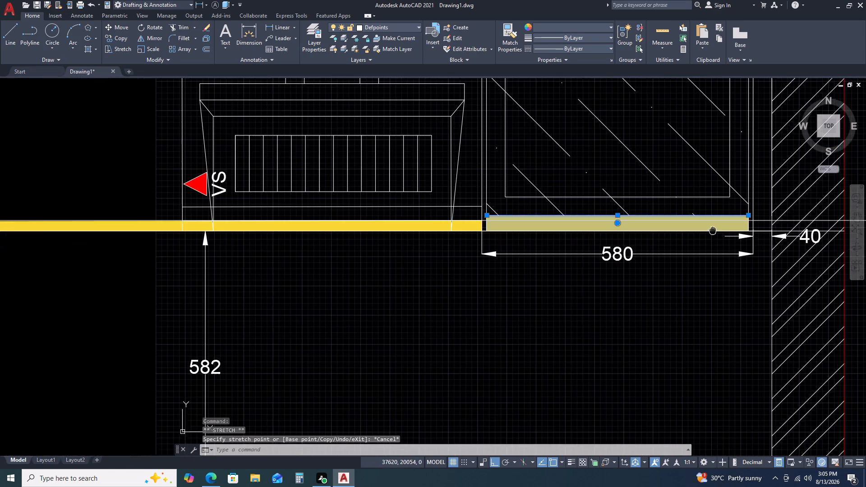
pyautogui.scroll(3, 634, 223)
pyautogui.doubleClick(586, 193)
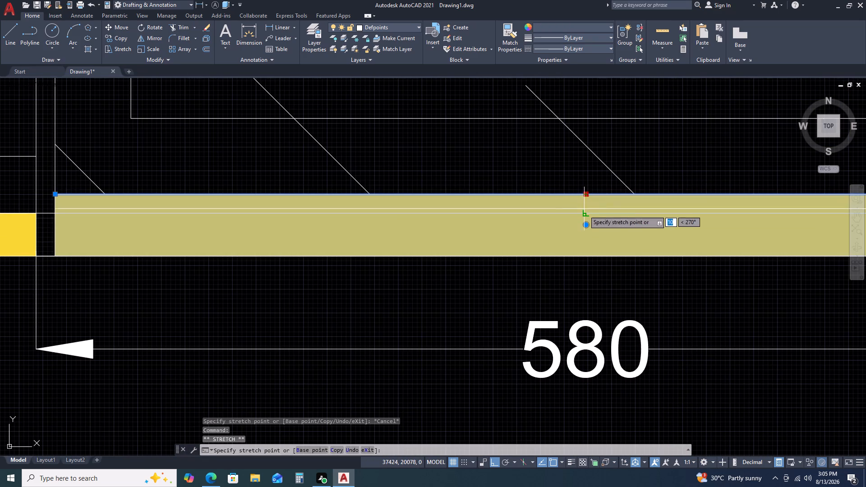
pyautogui.click(585, 213)
pyautogui.scroll(-3, 590, 220)
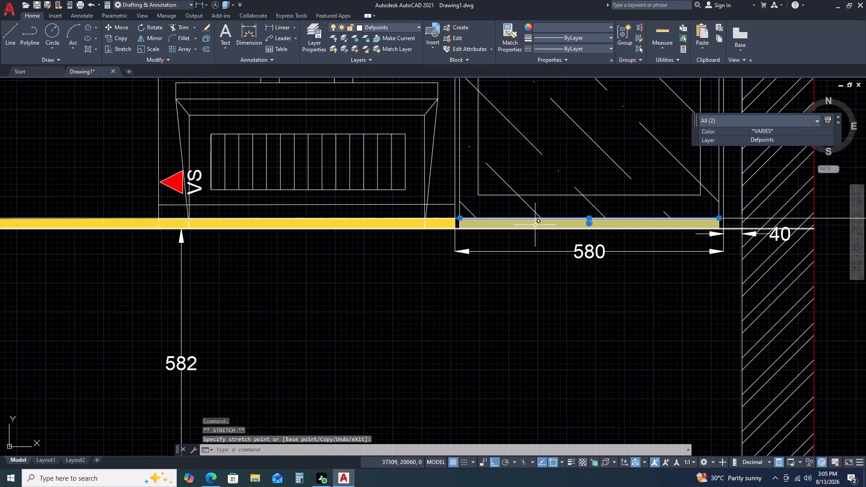
pyautogui.scroll(3, 616, 216)
pyautogui.scroll(-4, 522, 240)
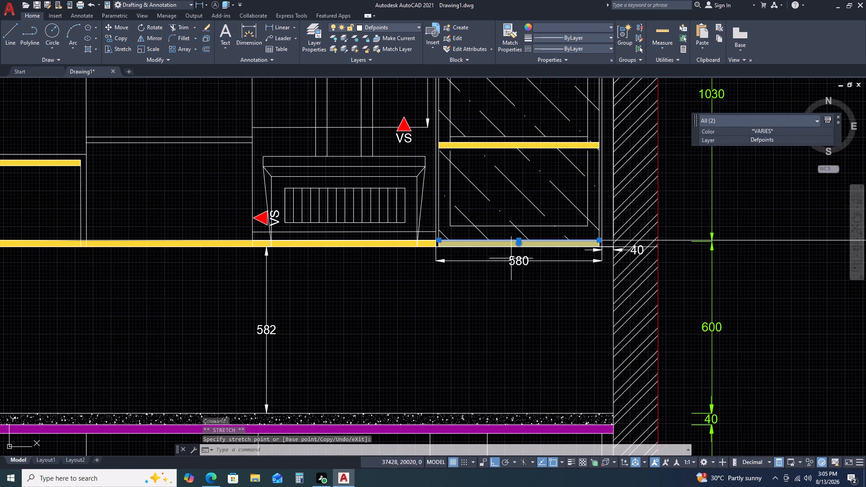
pyautogui.moveTo(501, 259); pyautogui.dragTo(608, 257, button='middle')
pyautogui.scroll(3, 510, 242)
pyautogui.scroll(2, 602, 224)
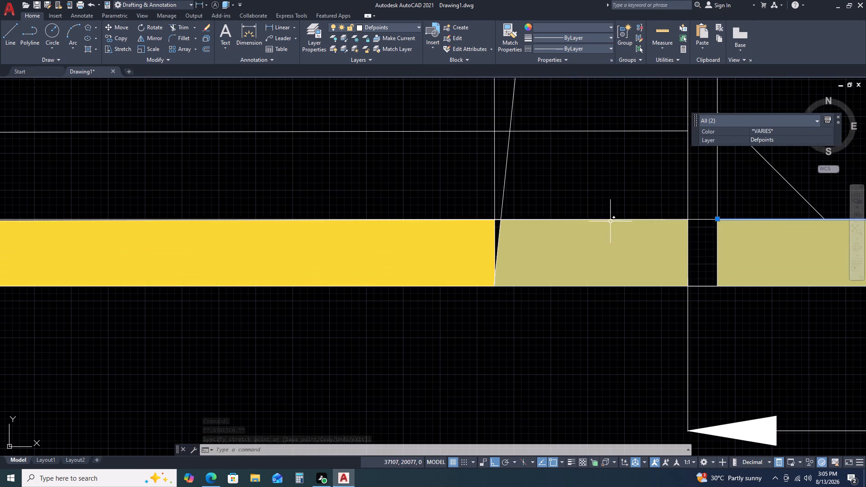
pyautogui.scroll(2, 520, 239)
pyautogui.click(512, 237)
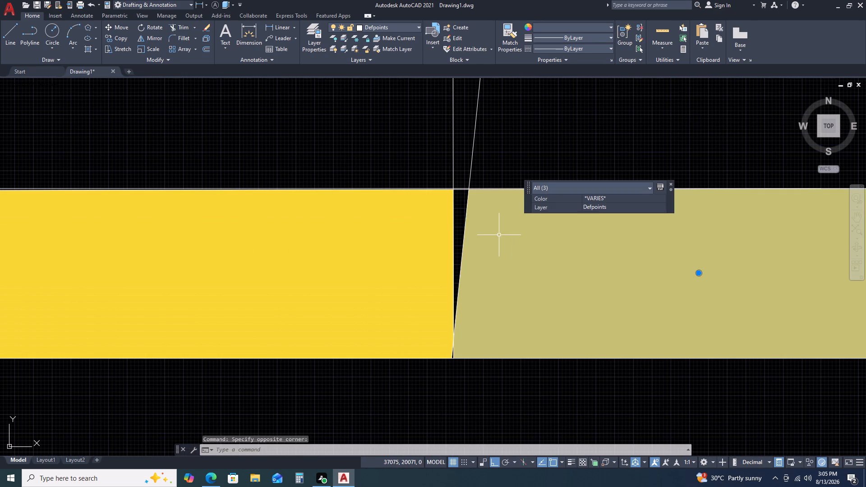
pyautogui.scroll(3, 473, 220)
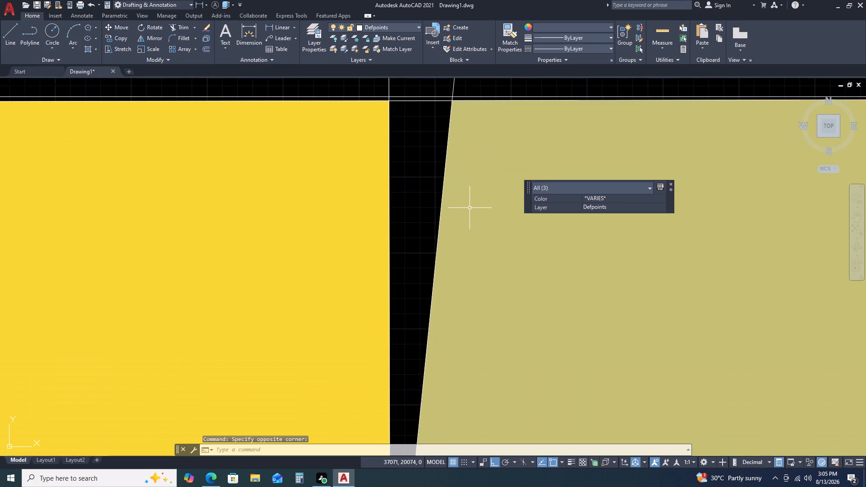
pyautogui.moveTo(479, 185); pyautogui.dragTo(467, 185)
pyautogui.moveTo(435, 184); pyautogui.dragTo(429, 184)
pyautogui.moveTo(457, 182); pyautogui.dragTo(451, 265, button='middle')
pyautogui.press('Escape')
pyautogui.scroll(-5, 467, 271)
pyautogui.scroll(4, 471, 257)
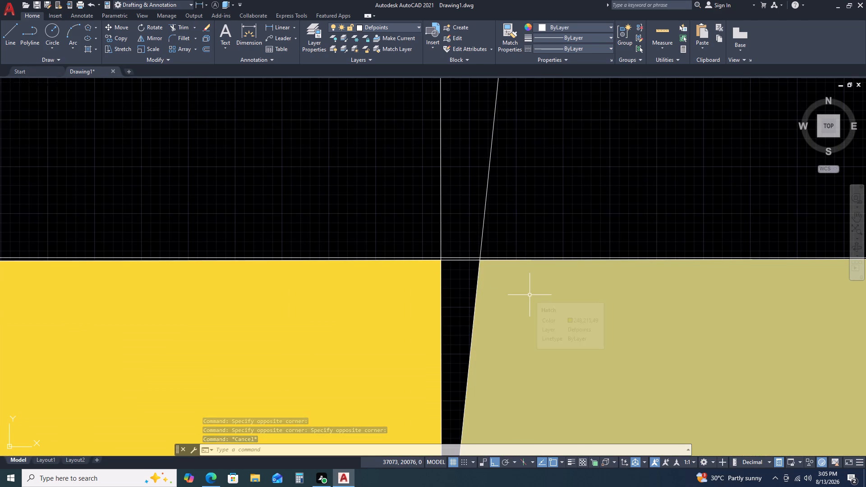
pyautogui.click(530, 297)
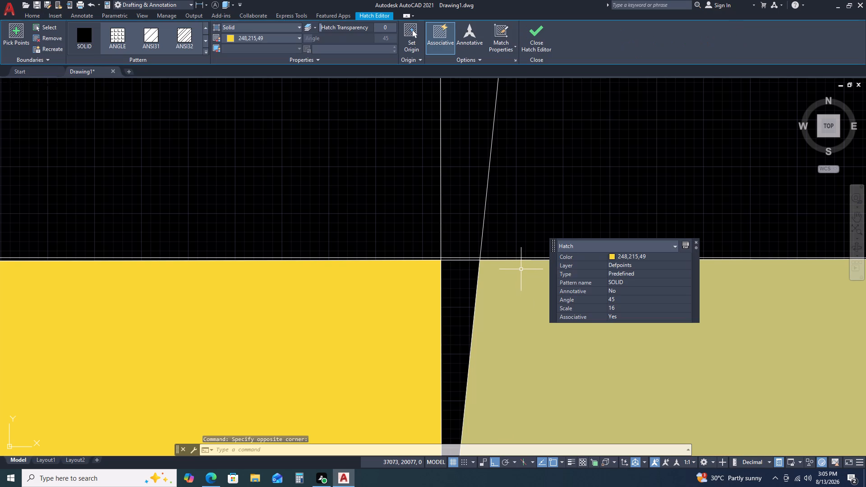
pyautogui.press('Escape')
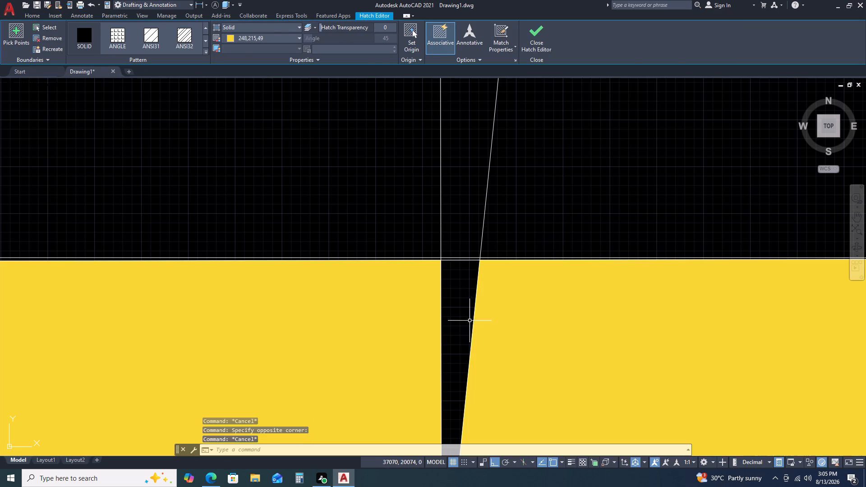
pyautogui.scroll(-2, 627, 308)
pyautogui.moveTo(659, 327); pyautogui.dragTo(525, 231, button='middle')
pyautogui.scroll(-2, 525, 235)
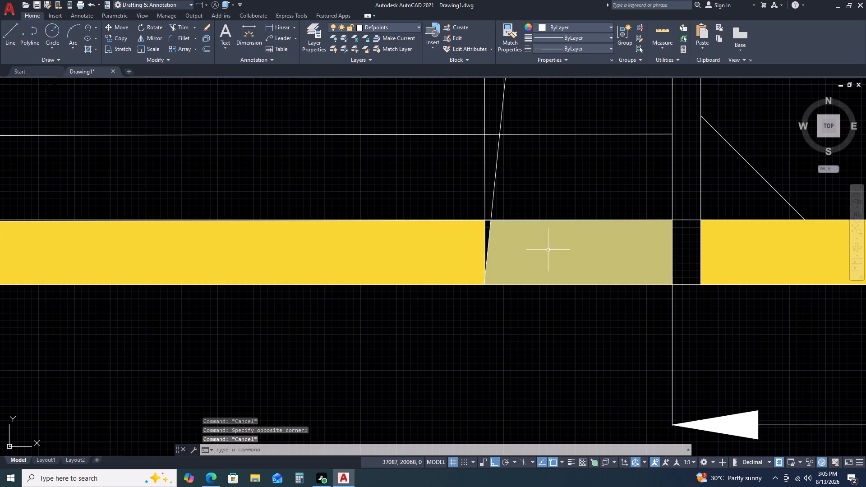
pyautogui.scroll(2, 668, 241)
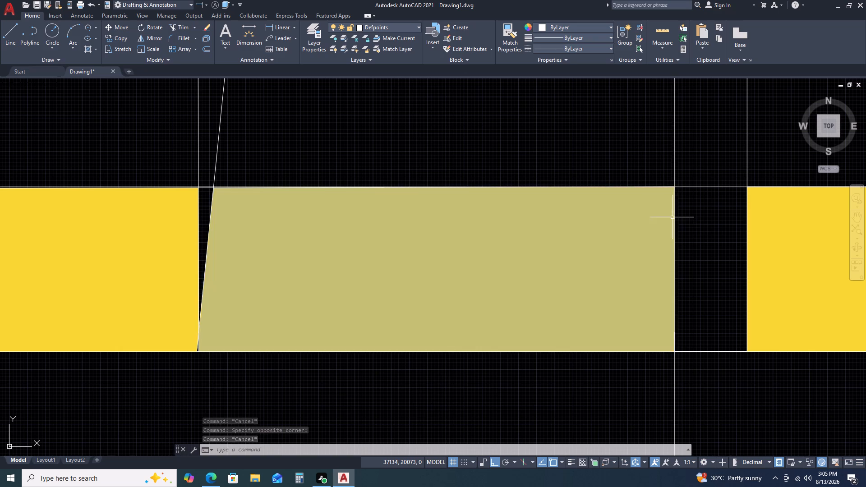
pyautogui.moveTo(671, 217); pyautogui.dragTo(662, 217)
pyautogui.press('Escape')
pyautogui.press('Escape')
# Hatch the narrow wedge beside the hood's slanted line and the black gap before the 580-wide glass unit's base band.
pyautogui.scroll(-2, 391, 277)
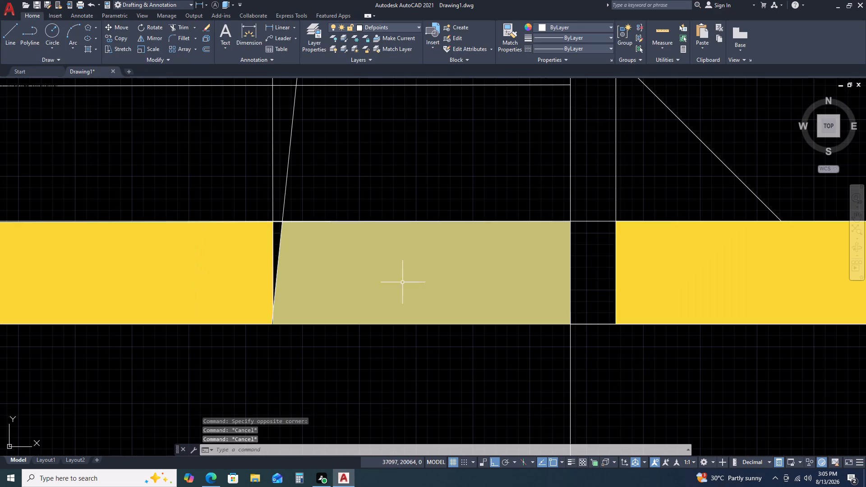
pyautogui.write('H')
pyautogui.press('space')
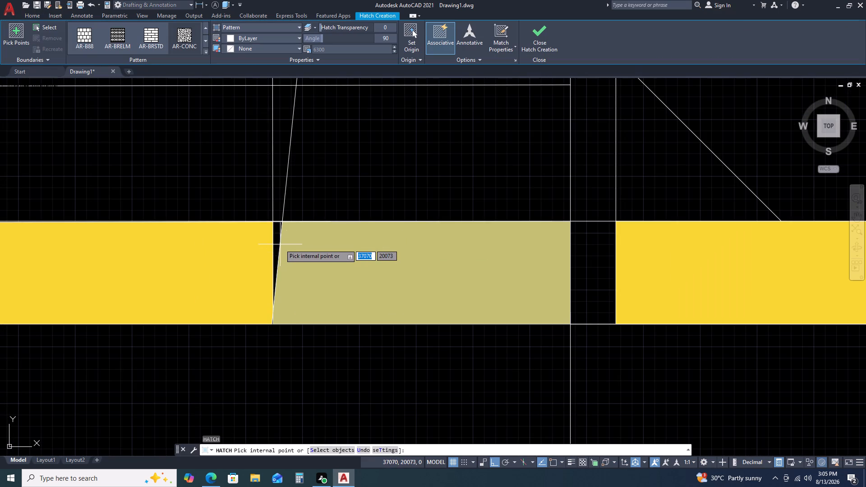
pyautogui.click(276, 239)
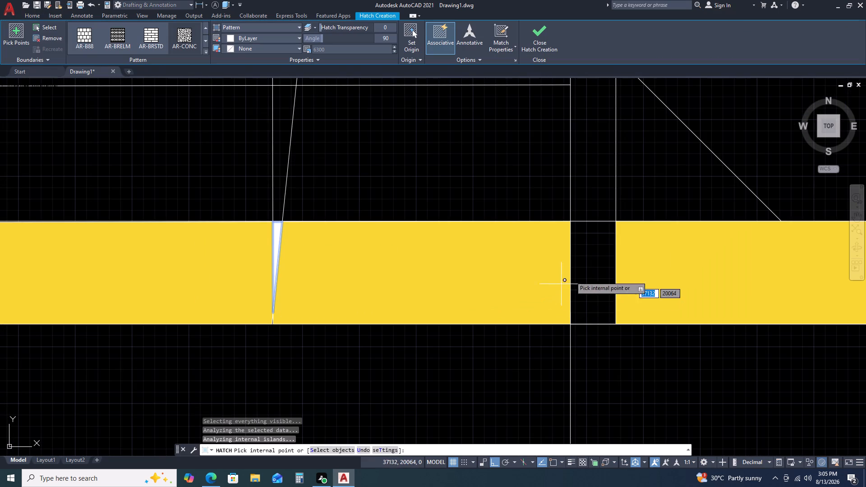
pyautogui.click(589, 261)
pyautogui.press('Escape')
# Match the new gap and wedge hatches to the solid yellow hatch of the 580-wide glass unit's base band.
pyautogui.write('MA')
pyautogui.press('space')
pyautogui.click(742, 246)
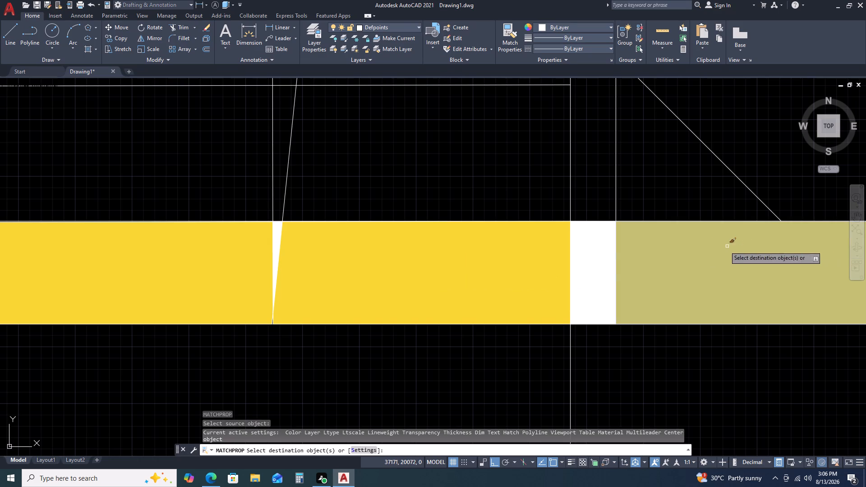
pyautogui.click(599, 256)
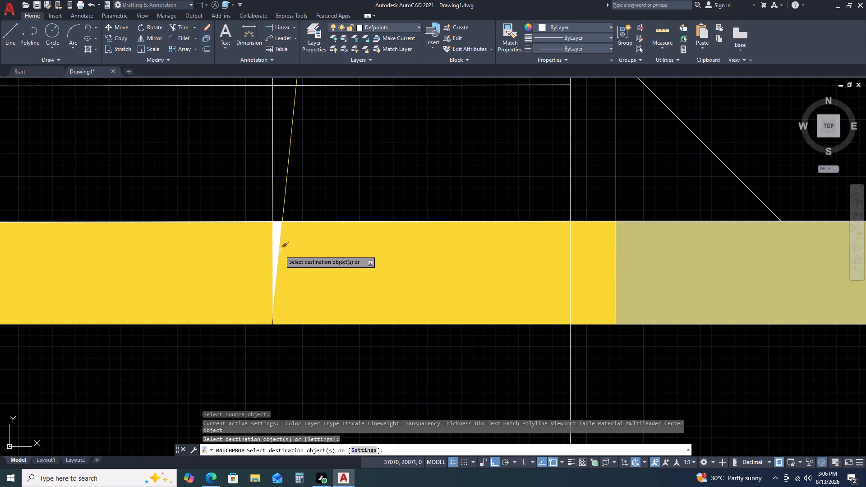
pyautogui.click(274, 234)
pyautogui.click(272, 322)
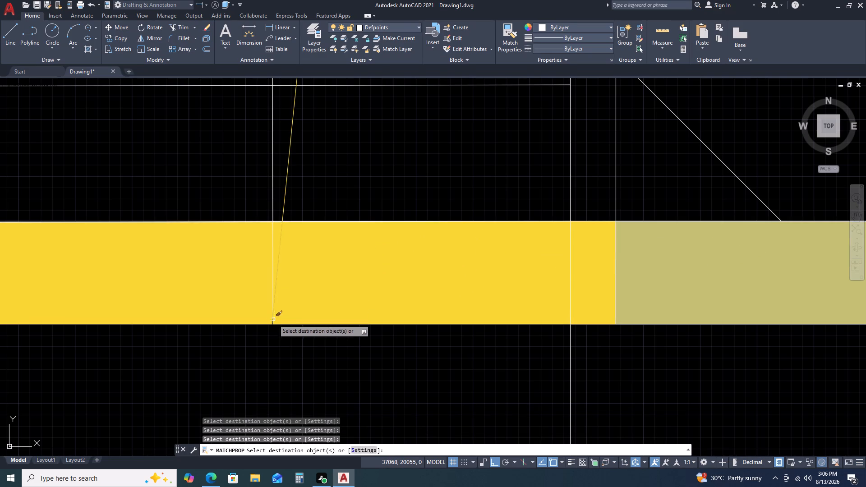
pyautogui.press('Escape')
# Match the hood's slanted side line, next to the 580-wide unit, to the white horizontal line above the base band.
pyautogui.scroll(-3, 398, 318)
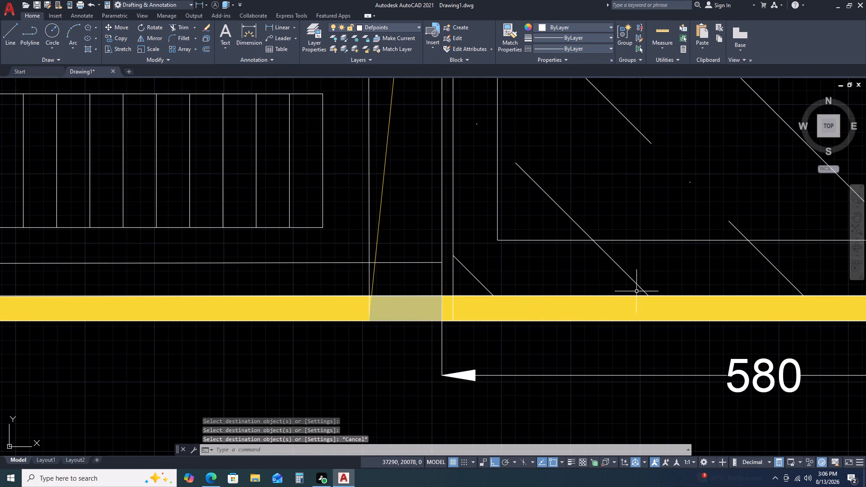
pyautogui.write('MA')
pyautogui.press('space')
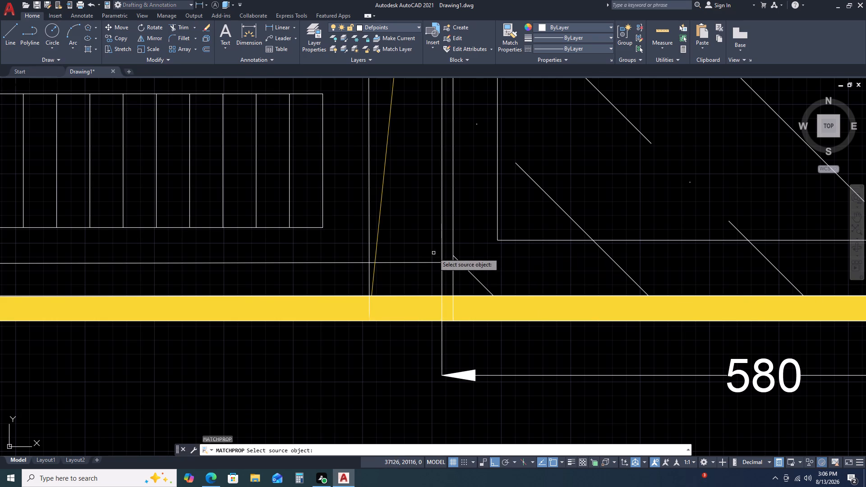
pyautogui.click(440, 262)
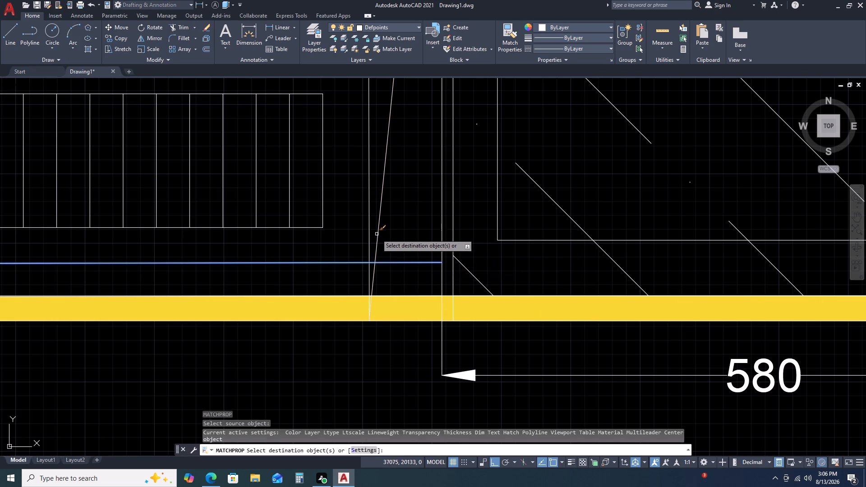
pyautogui.click(377, 234)
pyautogui.press('Escape')
# Stretch the top edge of the small yellow base hatch above the 582 dimension up to the horizontal construction line.
pyautogui.scroll(-3, 462, 310)
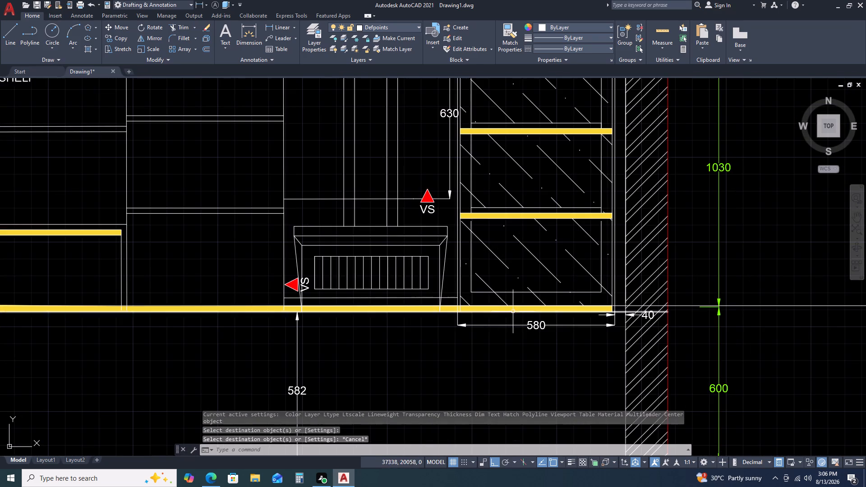
pyautogui.scroll(-2, 428, 331)
pyautogui.moveTo(383, 337); pyautogui.dragTo(391, 336, button='middle')
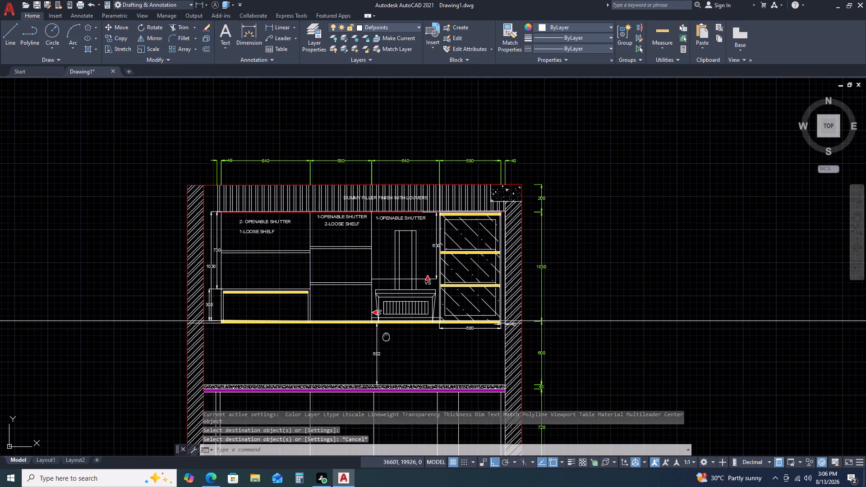
pyautogui.moveTo(391, 336); pyautogui.dragTo(483, 324, button='middle')
pyautogui.moveTo(536, 315); pyautogui.dragTo(548, 311, button='middle')
pyautogui.middleClick(548, 311)
pyautogui.scroll(3, 492, 289)
pyautogui.scroll(3, 435, 360)
pyautogui.scroll(2, 534, 349)
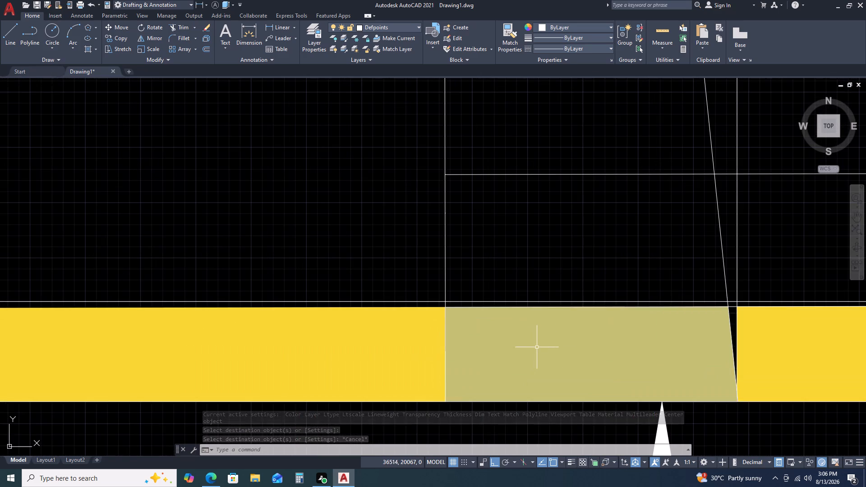
pyautogui.click(567, 352)
pyautogui.scroll(-1, 520, 328)
pyautogui.moveTo(532, 341); pyautogui.dragTo(427, 278, button='middle')
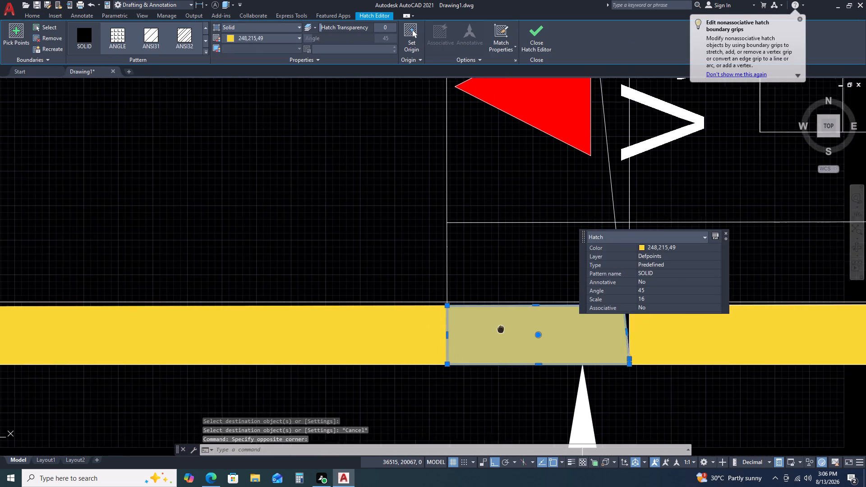
pyautogui.scroll(3, 452, 262)
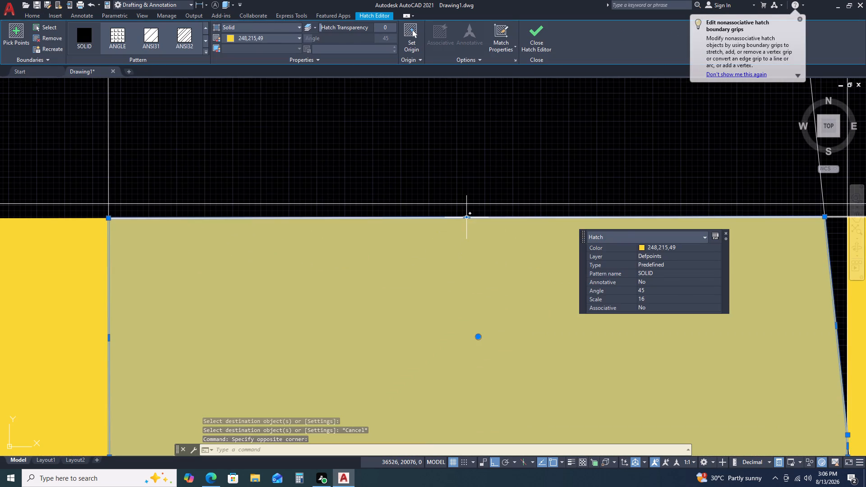
pyautogui.click(467, 217)
pyautogui.click(473, 204)
pyautogui.scroll(-2, 412, 251)
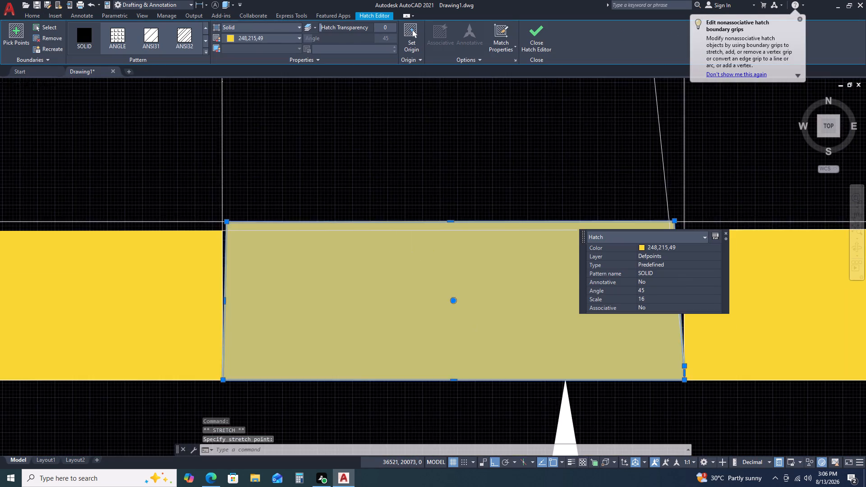
pyautogui.scroll(2, 442, 238)
pyautogui.press('Escape')
# Delete the long yellow base hatch under the hood together with its top boundary line.
pyautogui.scroll(-2, 440, 245)
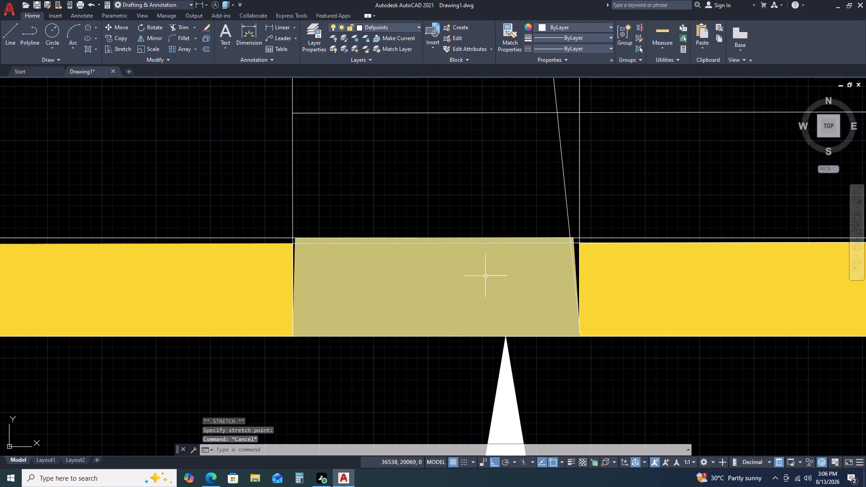
pyautogui.scroll(-1, 527, 259)
pyautogui.scroll(2, 572, 250)
pyautogui.click(576, 263)
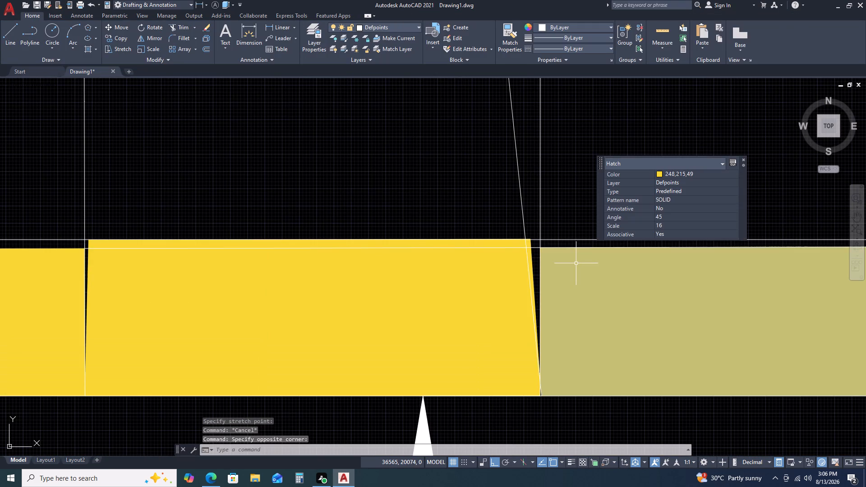
pyautogui.scroll(-1, 561, 270)
pyautogui.moveTo(627, 301); pyautogui.dragTo(462, 279, button='middle')
pyautogui.press('Escape')
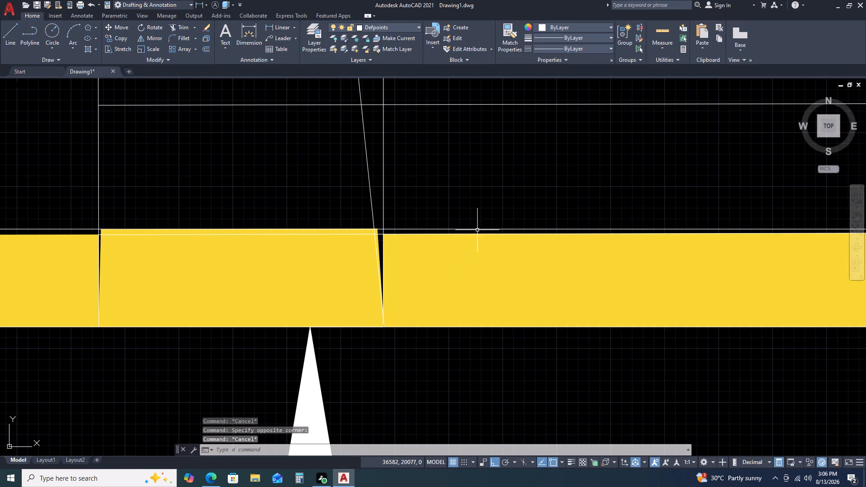
pyautogui.scroll(3, 474, 232)
pyautogui.click(473, 233)
pyautogui.click(441, 260)
pyautogui.scroll(-3, 420, 265)
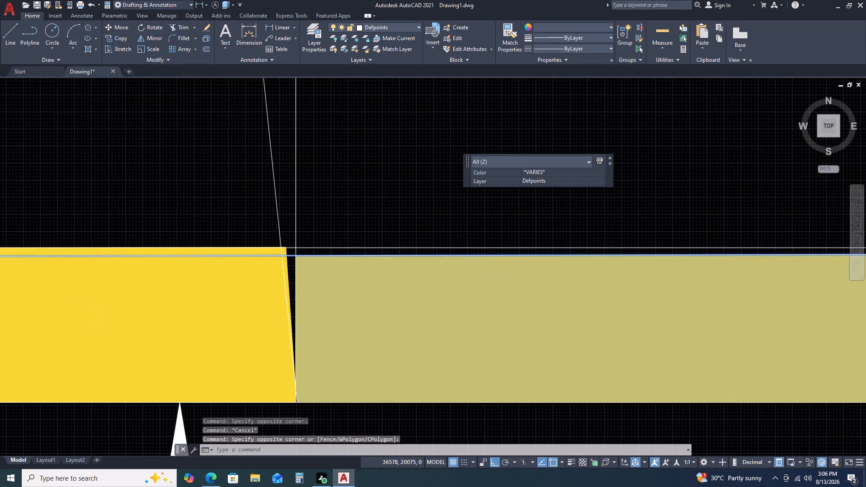
pyautogui.scroll(-3, 463, 280)
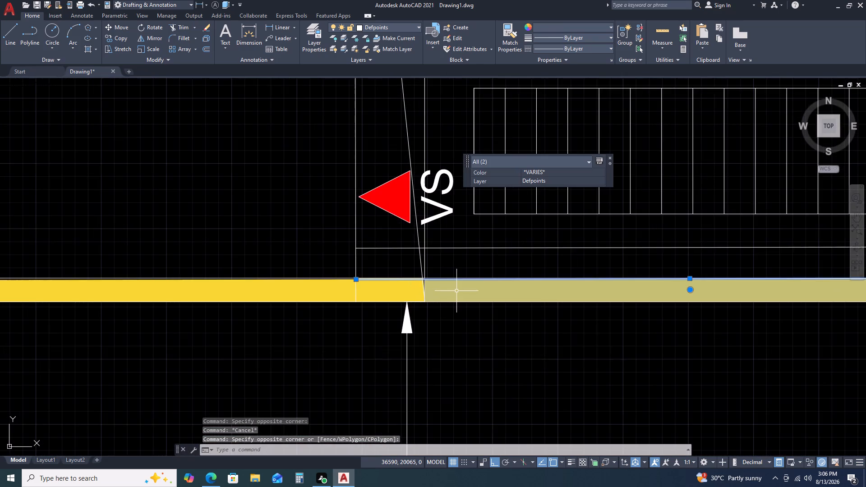
pyautogui.scroll(-2, 456, 291)
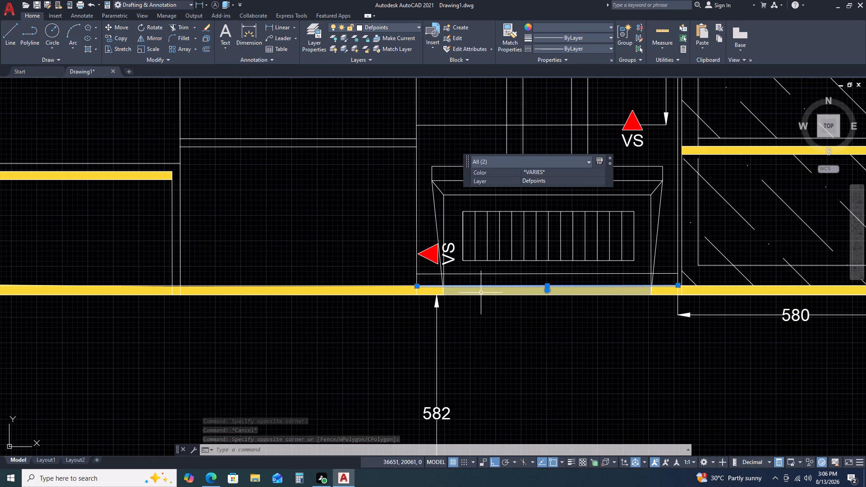
pyautogui.press('Delete')
# Hatch the emptied base band under the hood, between the horizontal construction line and the base line.
pyautogui.scroll(3, 594, 289)
pyautogui.scroll(-1, 620, 291)
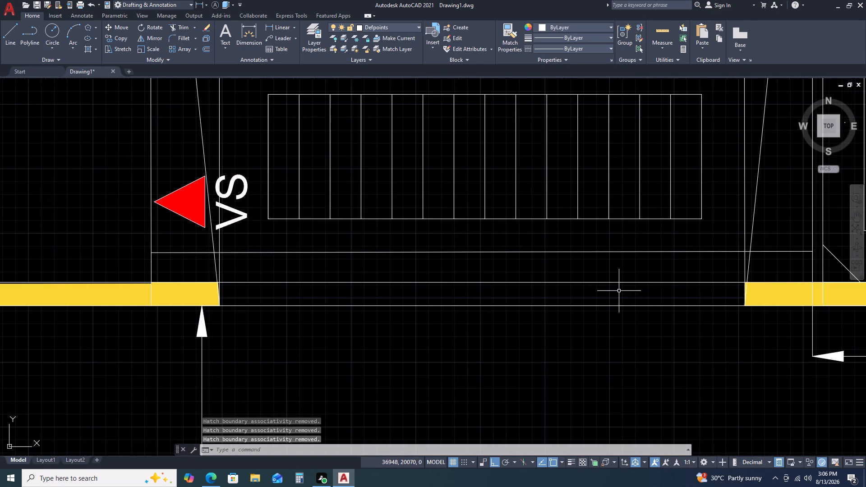
pyautogui.scroll(3, 740, 294)
pyautogui.scroll(2, 764, 252)
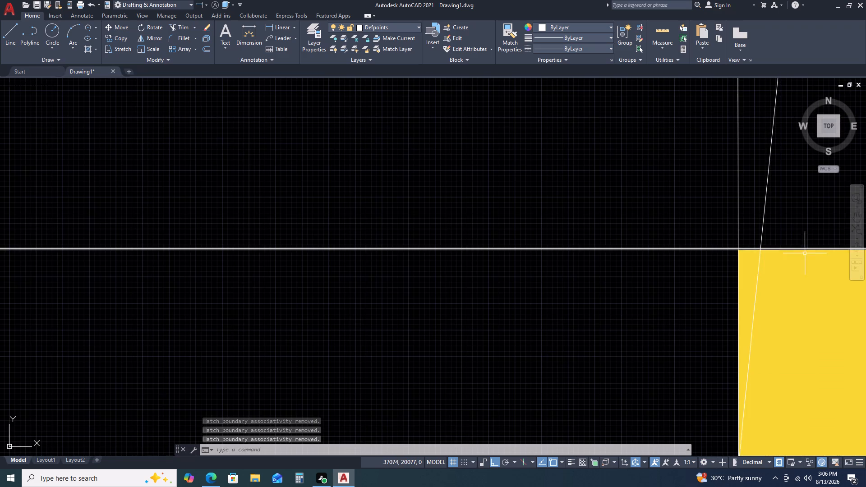
pyautogui.press('h')
pyautogui.press('space')
pyautogui.click(564, 295)
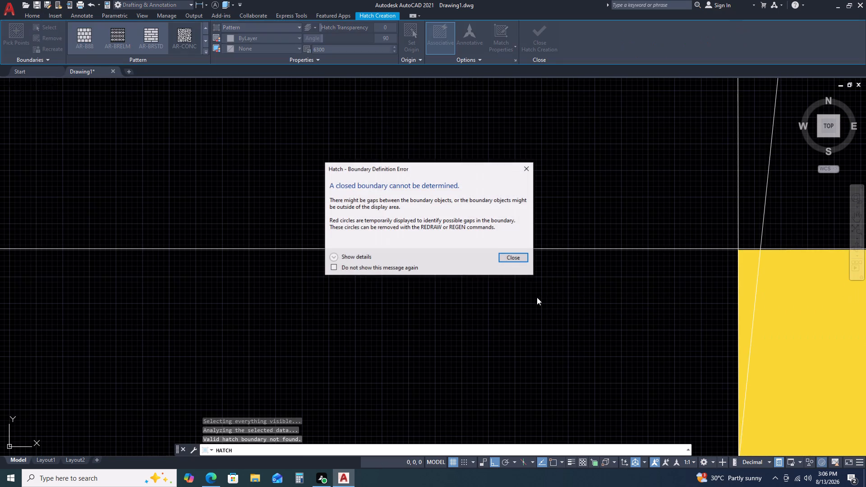
pyautogui.scroll(-5, 537, 297)
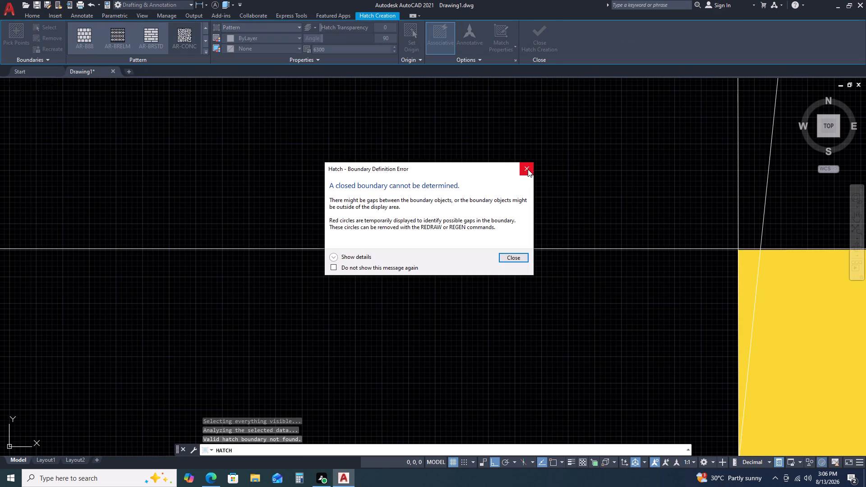
pyautogui.click(529, 166)
pyautogui.scroll(-4, 619, 298)
pyautogui.scroll(-3, 526, 345)
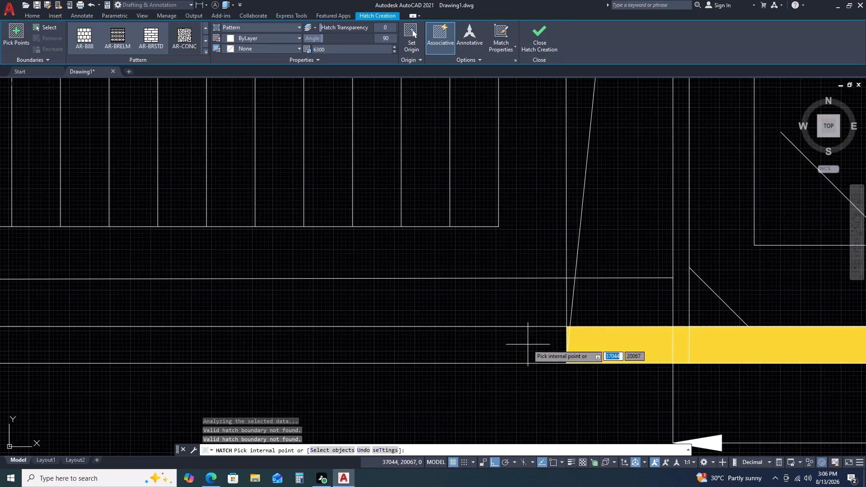
pyautogui.scroll(-3, 518, 347)
pyautogui.click(510, 351)
pyautogui.press('Escape')
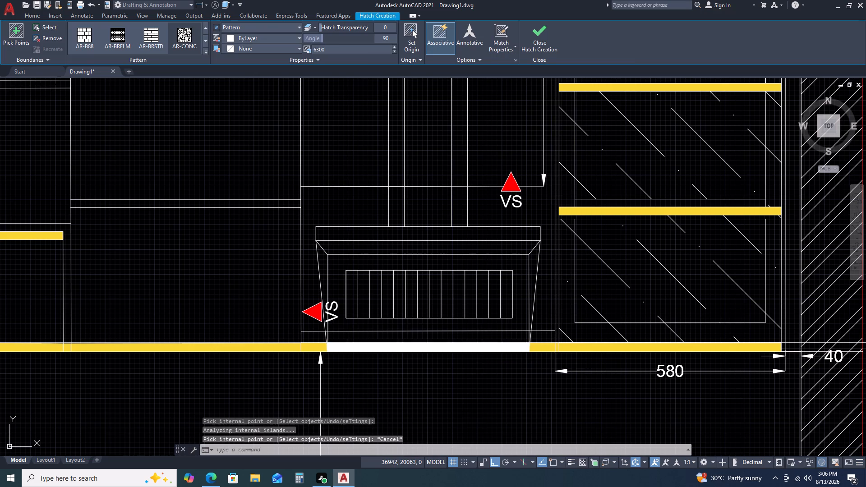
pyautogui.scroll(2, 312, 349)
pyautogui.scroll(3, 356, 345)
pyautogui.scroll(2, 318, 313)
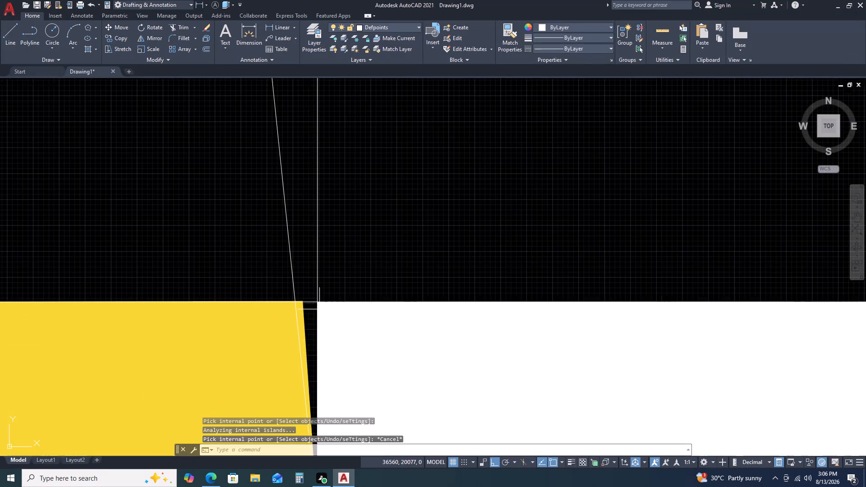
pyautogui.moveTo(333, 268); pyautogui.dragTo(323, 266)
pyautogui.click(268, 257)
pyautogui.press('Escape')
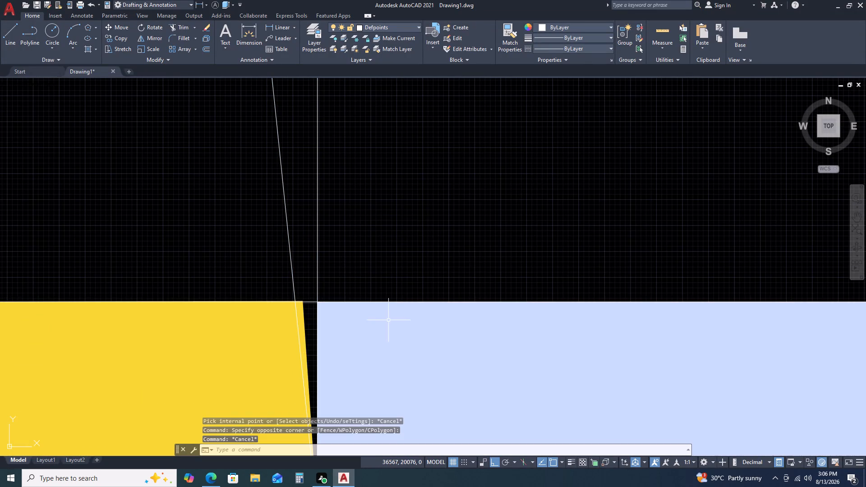
# Trim the hood's slanted side line, beside the sideways VS marker, back to the top of the base band.
pyautogui.press('t')
pyautogui.press('r')
pyautogui.press('space')
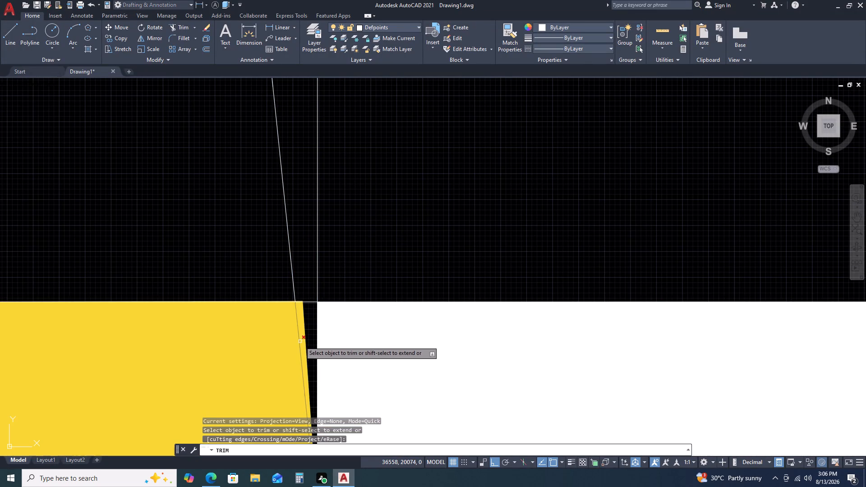
pyautogui.click(299, 342)
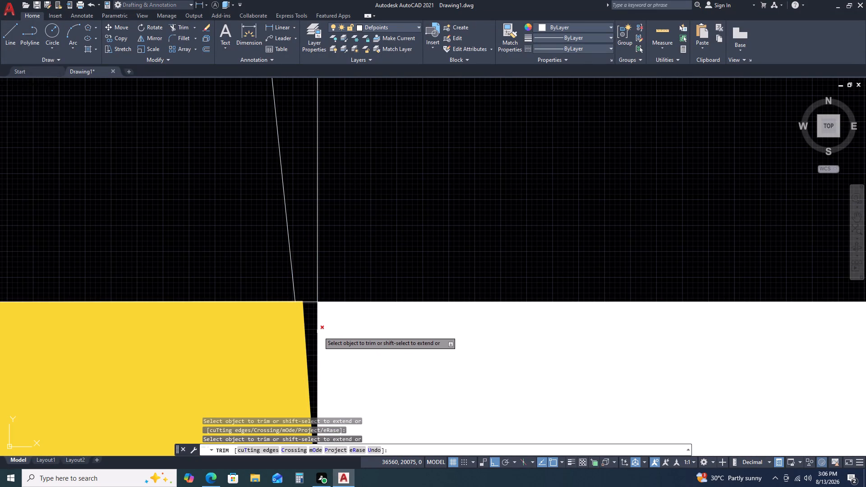
pyautogui.click(318, 332)
pyautogui.click(316, 313)
pyautogui.press('Escape')
pyautogui.scroll(-3, 331, 330)
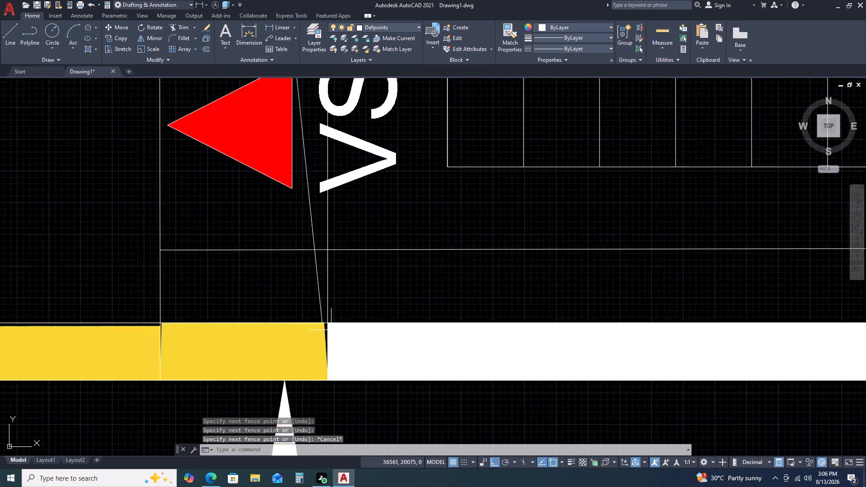
pyautogui.scroll(-1, 331, 330)
pyautogui.press('Escape')
# Trim the hood's opposite slanted side line and the vertical line beside it where they run through the base band.
pyautogui.scroll(-3, 394, 336)
pyautogui.scroll(3, 622, 337)
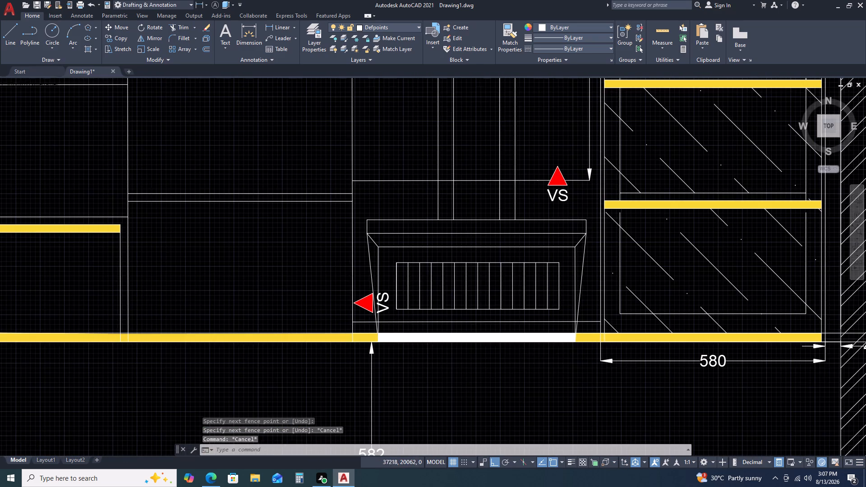
pyautogui.scroll(2, 543, 340)
pyautogui.write('TR')
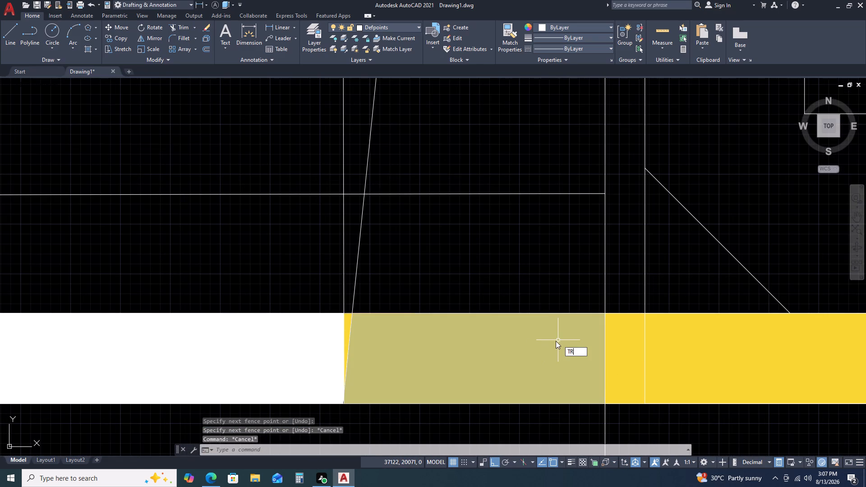
pyautogui.press('space')
pyautogui.scroll(3, 351, 340)
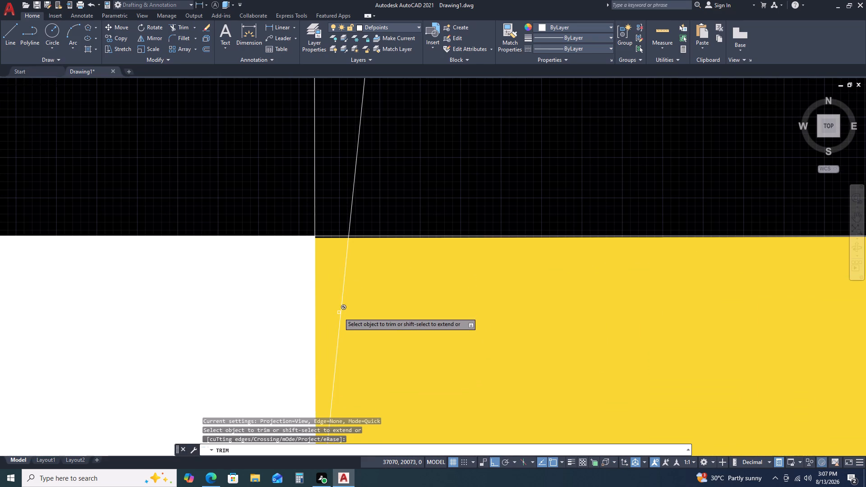
pyautogui.click(340, 316)
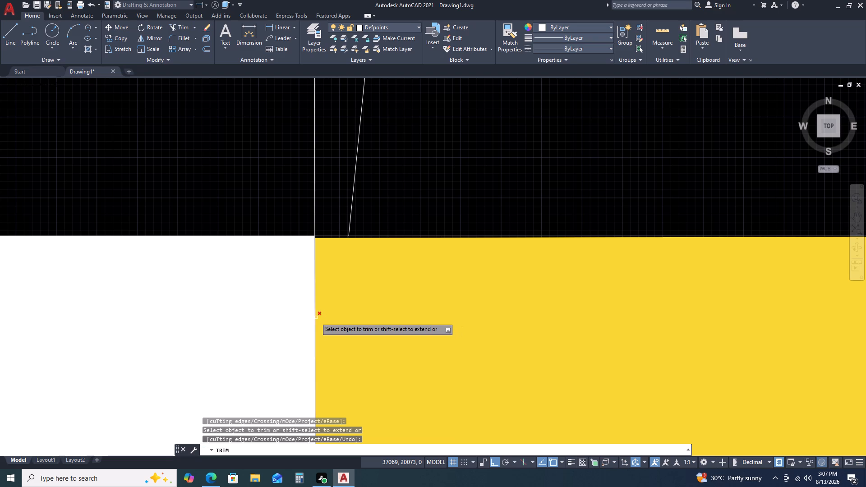
pyautogui.click(315, 317)
pyautogui.scroll(-3, 374, 309)
pyautogui.press('Escape')
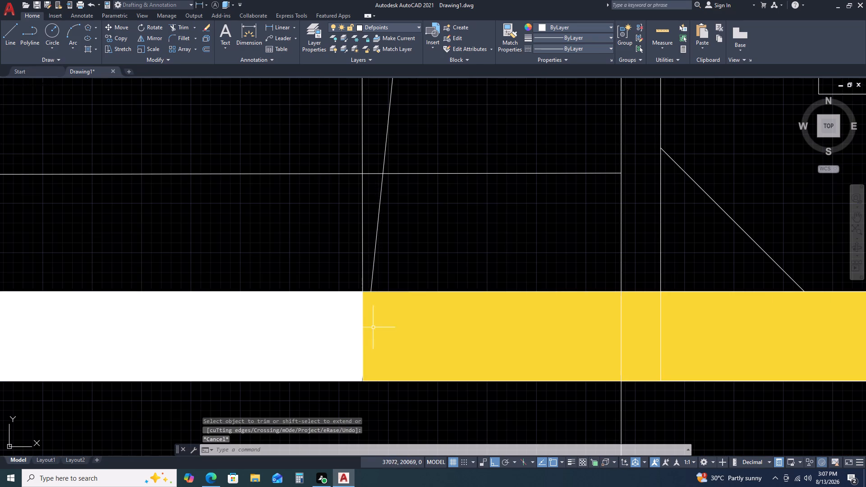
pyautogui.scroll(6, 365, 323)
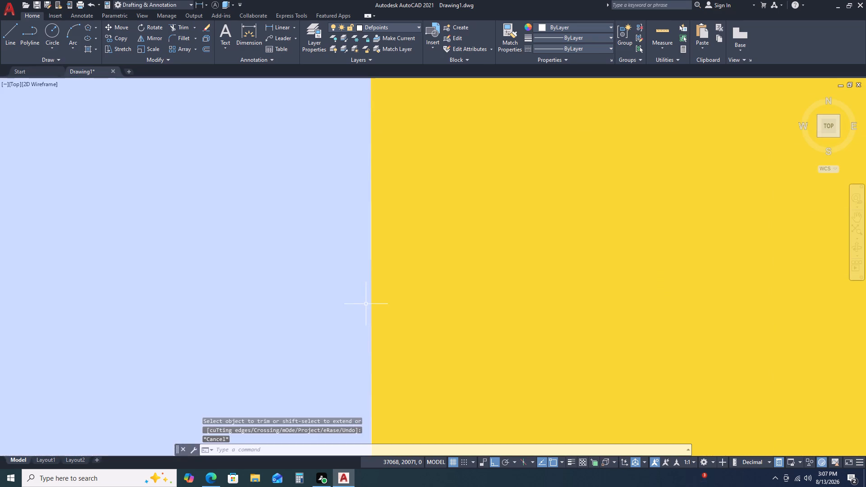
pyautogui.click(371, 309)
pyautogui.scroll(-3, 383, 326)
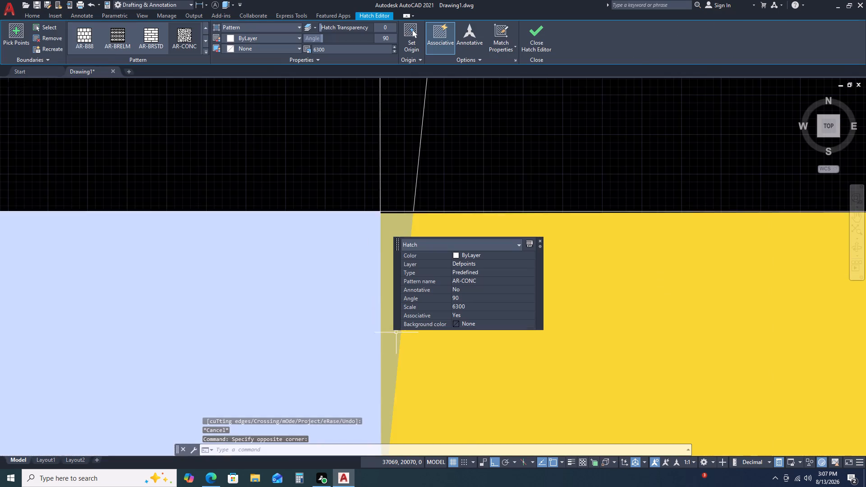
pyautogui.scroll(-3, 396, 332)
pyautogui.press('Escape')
# Match the white base hatch under the hood and the horizontal construction line to the adjoining yellow base hatch.
pyautogui.scroll(-2, 402, 335)
pyautogui.press('m')
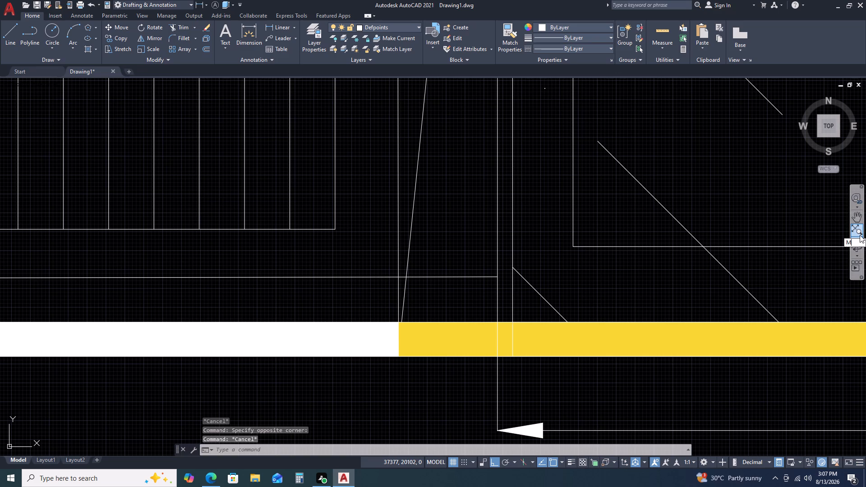
pyautogui.press('a')
pyautogui.press('space')
pyautogui.click(447, 328)
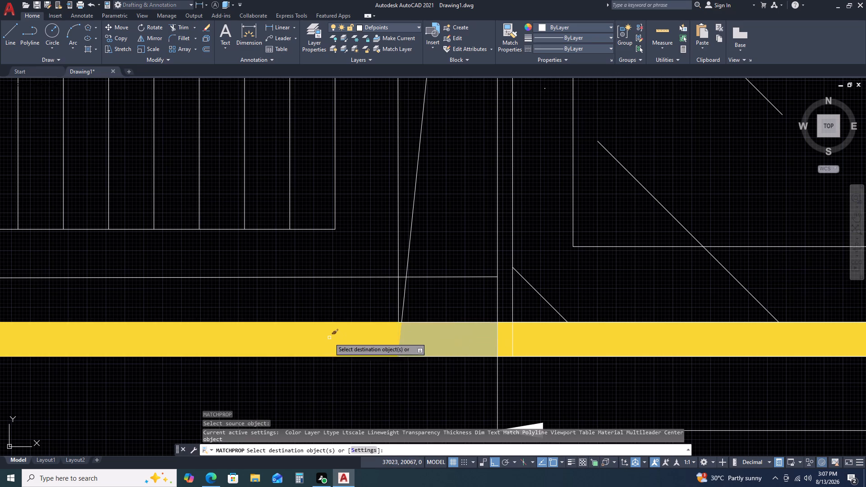
pyautogui.click(338, 336)
pyautogui.scroll(-3, 485, 339)
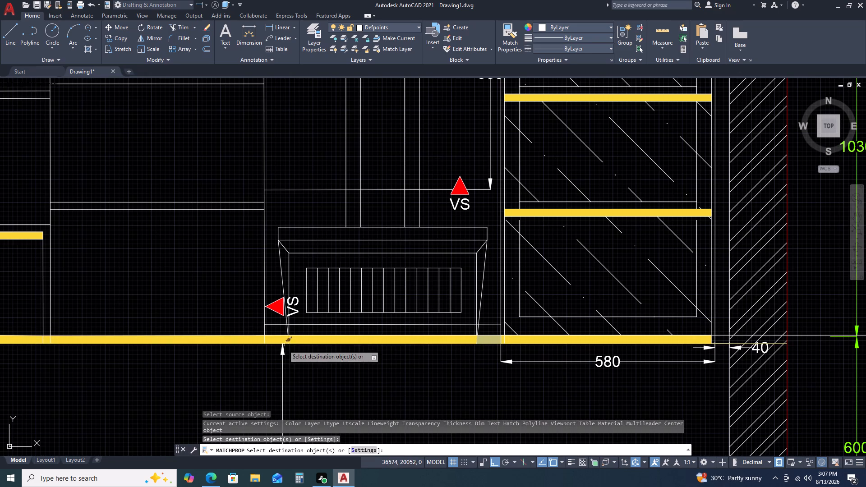
pyautogui.scroll(3, 257, 341)
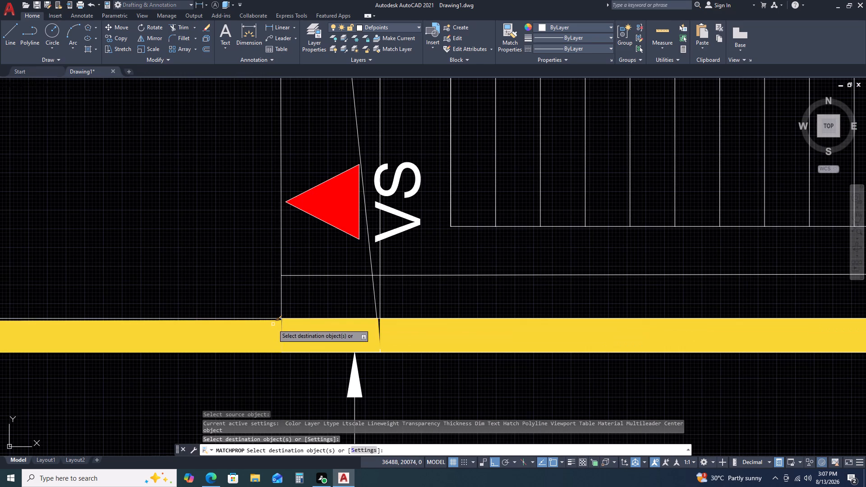
pyautogui.doubleClick(267, 320)
pyautogui.scroll(-3, 286, 329)
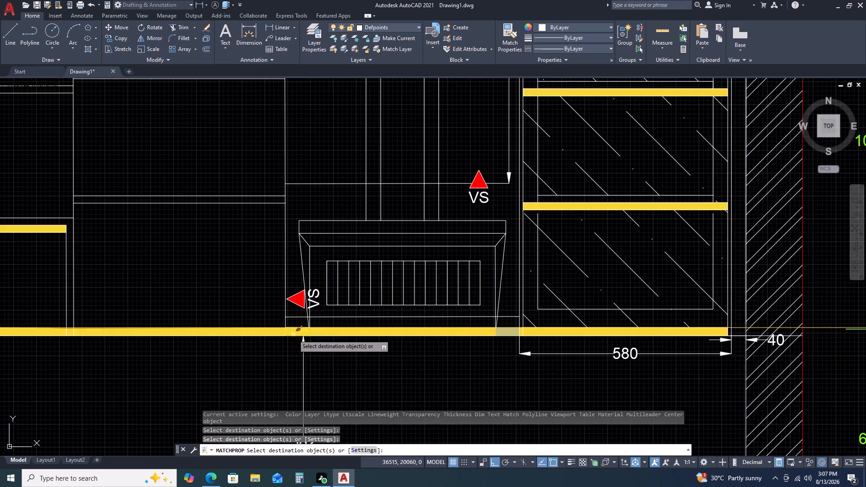
pyautogui.moveTo(320, 347); pyautogui.dragTo(346, 347, button='middle')
pyautogui.moveTo(410, 347); pyautogui.dragTo(576, 347, button='middle')
pyautogui.middleClick(585, 347)
pyautogui.press('Escape')
# Replace the yellow base hatch of the wall unit next to the hood with a new hatch reaching the horizontal construction line.
pyautogui.scroll(2, 285, 331)
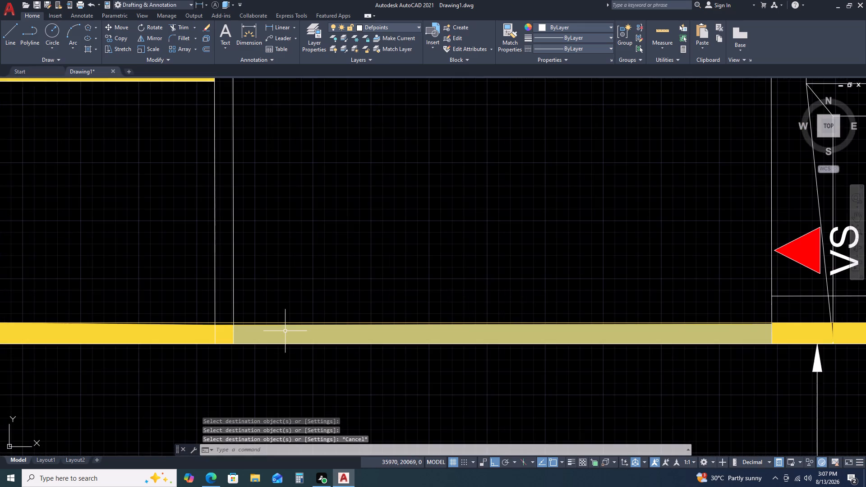
pyautogui.click(278, 322)
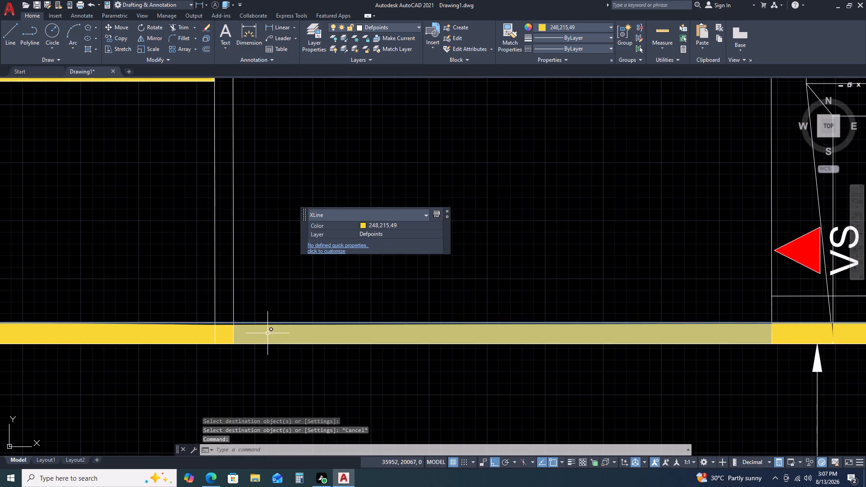
pyautogui.press('Escape')
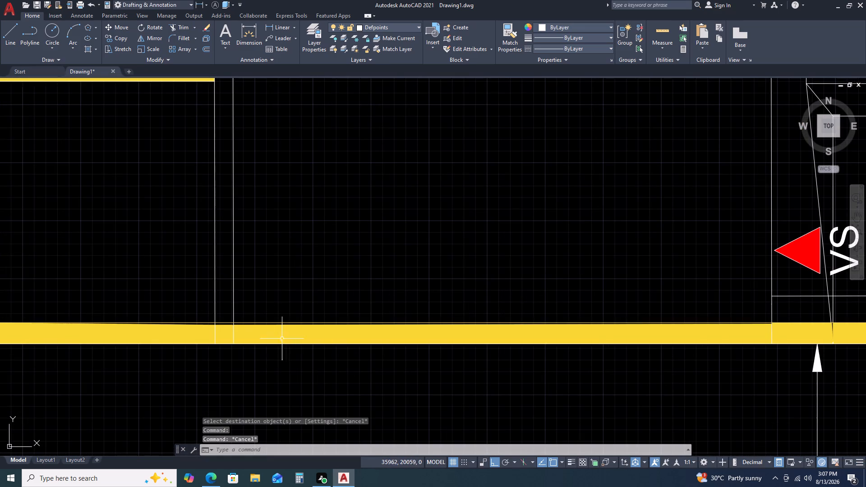
pyautogui.click(286, 335)
pyautogui.press('Delete')
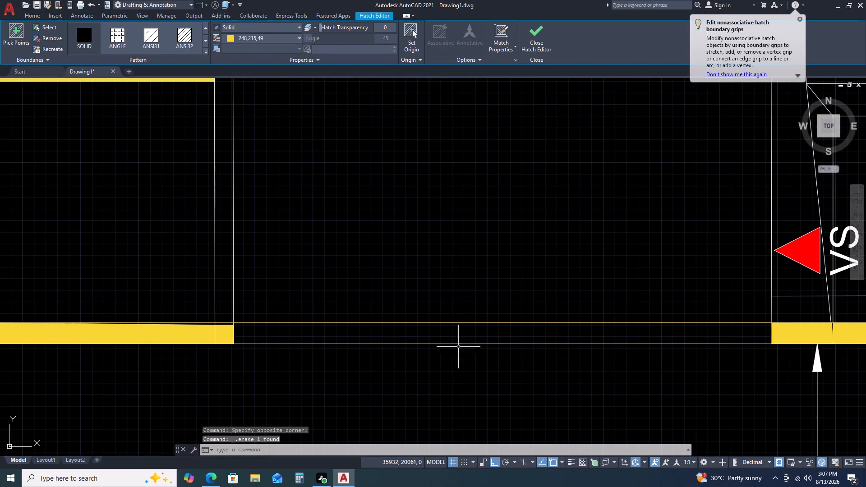
pyautogui.press('h')
pyautogui.press('space')
pyautogui.click(490, 328)
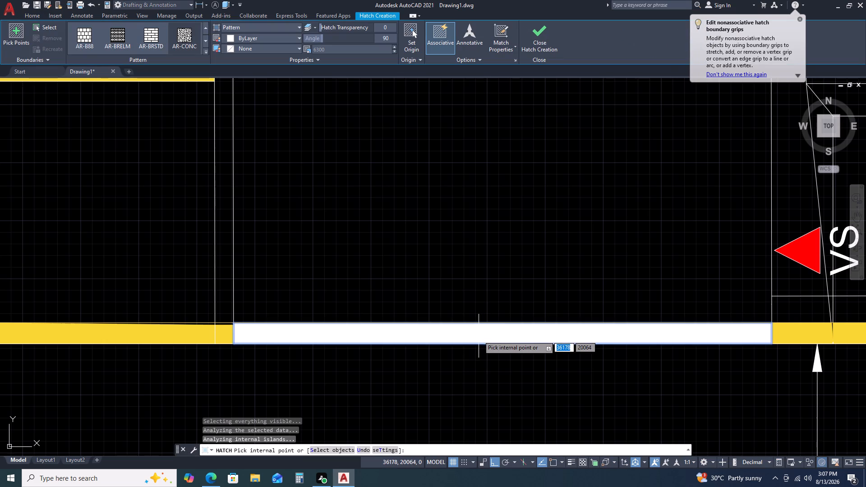
pyautogui.scroll(-2, 324, 345)
pyautogui.moveTo(400, 322); pyautogui.dragTo(652, 289, button='middle')
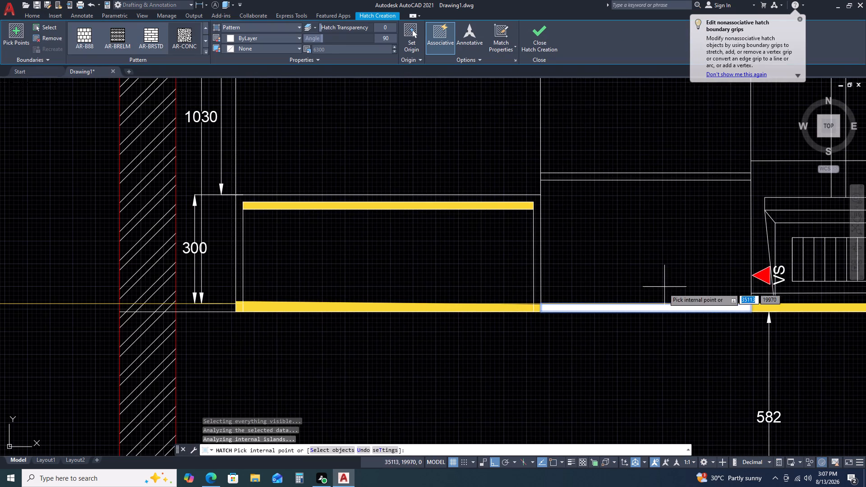
pyautogui.press('Escape')
# Replace the tapered yellow base hatch under the two-shutter wall unit with a new hatch between the construction line and base line.
pyautogui.scroll(2, 499, 305)
pyautogui.click(516, 311)
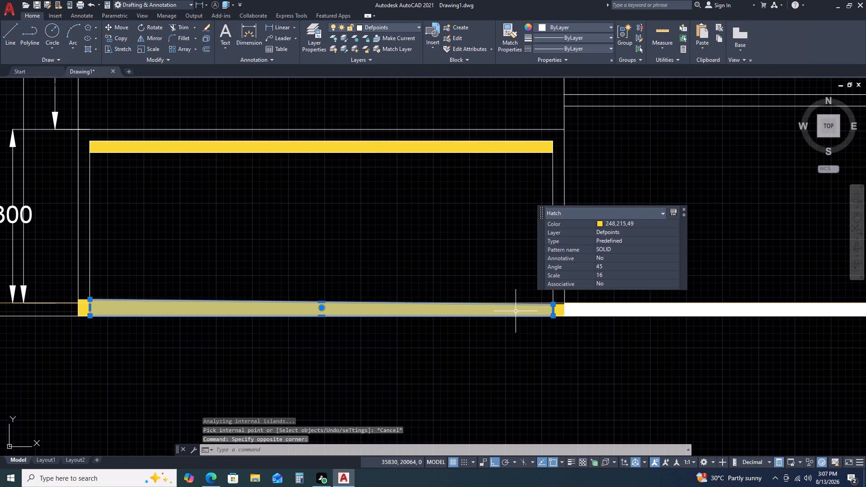
pyautogui.press('Delete')
pyautogui.scroll(-2, 436, 303)
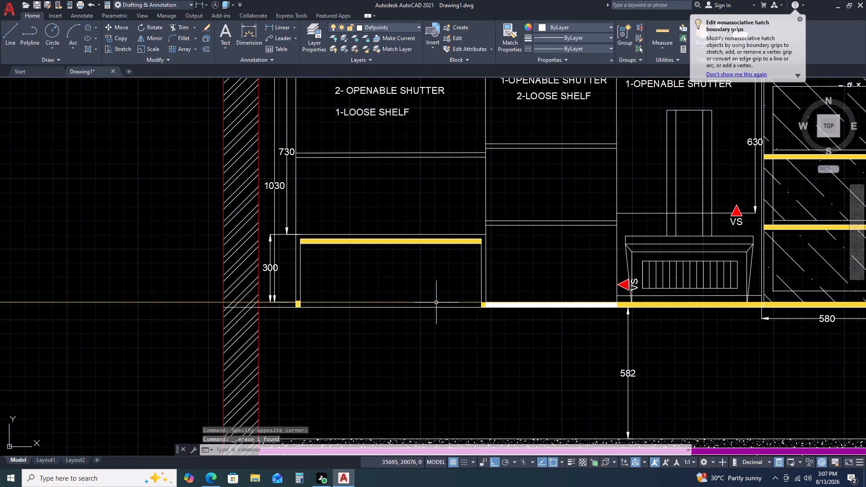
pyautogui.scroll(4, 317, 307)
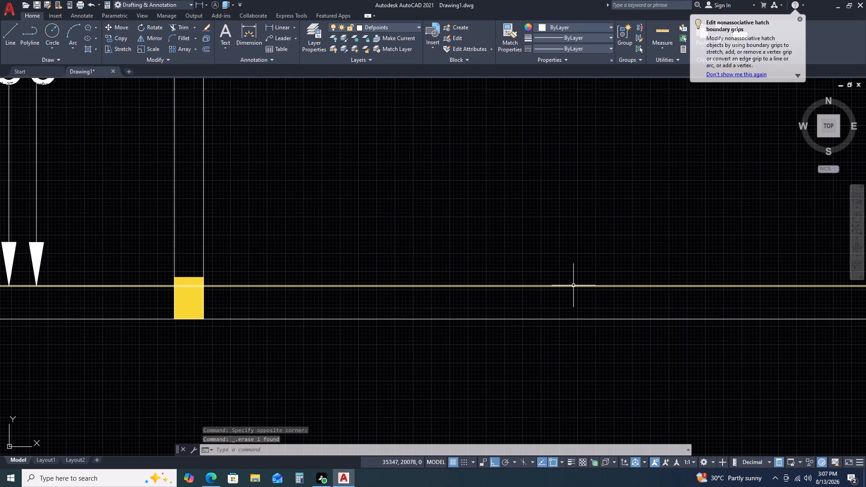
pyautogui.press('h')
pyautogui.press('space')
pyautogui.click(445, 305)
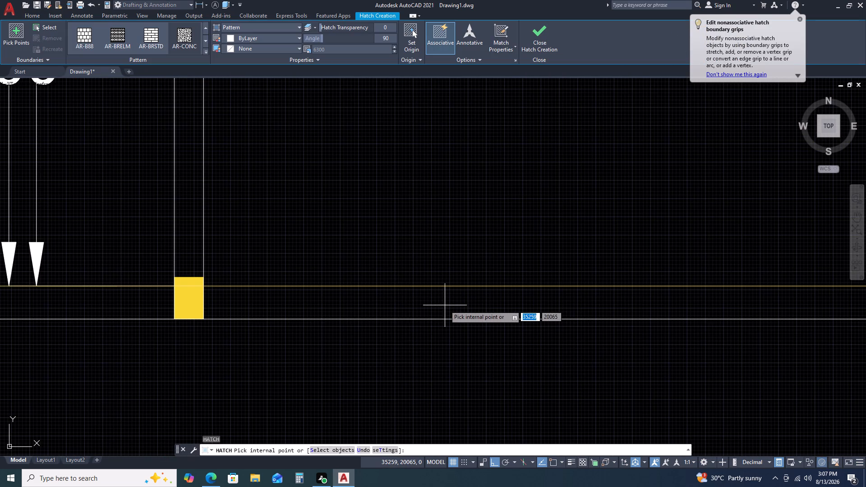
pyautogui.scroll(-3, 462, 308)
pyautogui.scroll(-3, 514, 307)
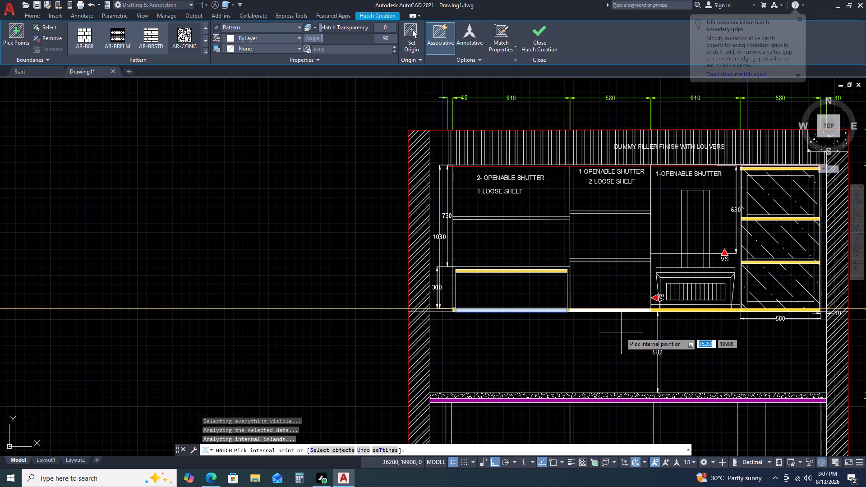
pyautogui.press('Escape')
# Delete the two horizontal construction lines along the base band together with the white 1030 and 300 dimensions.
pyautogui.scroll(4, 447, 317)
pyautogui.scroll(2, 473, 291)
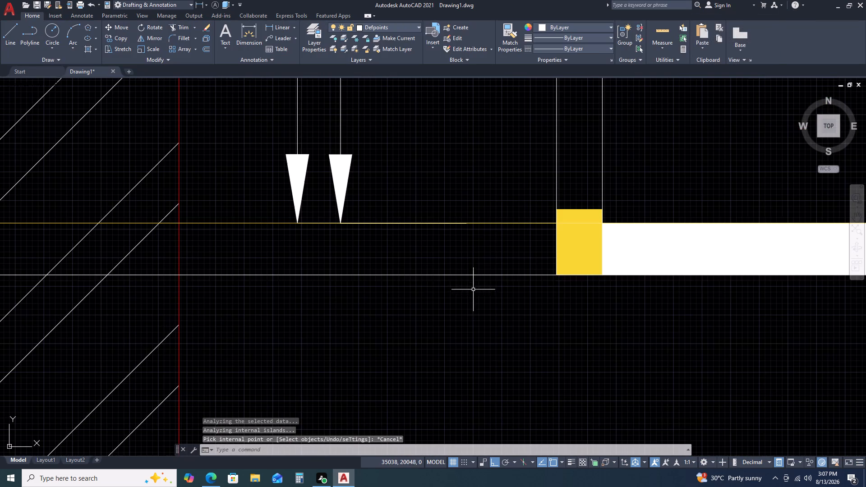
pyautogui.click(502, 202)
pyautogui.doubleClick(436, 323)
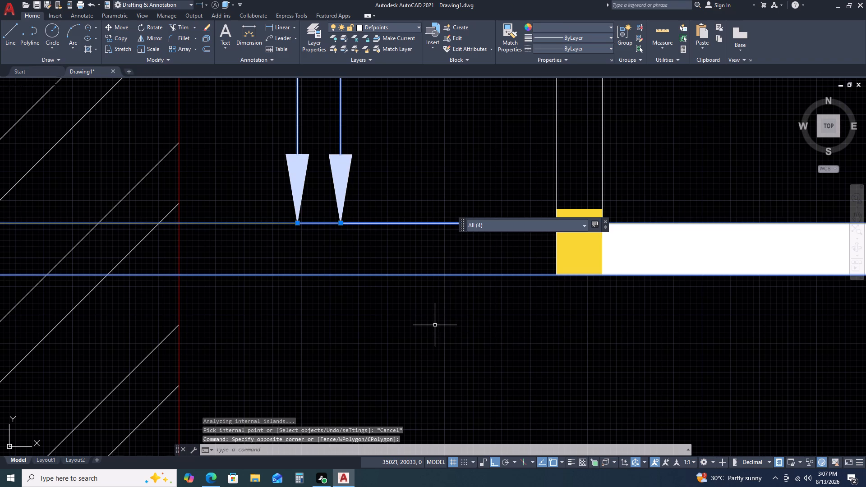
pyautogui.press('Delete')
# Match the white base hatches under the two-shutter unit and the unit beside the hood to the yellow hatch under the hood.
pyautogui.scroll(-7, 431, 337)
pyautogui.scroll(-1, 680, 341)
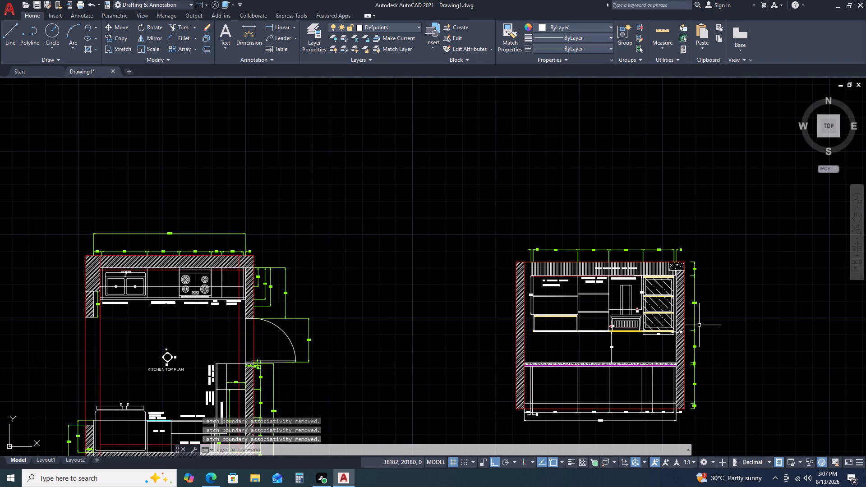
pyautogui.scroll(2, 660, 350)
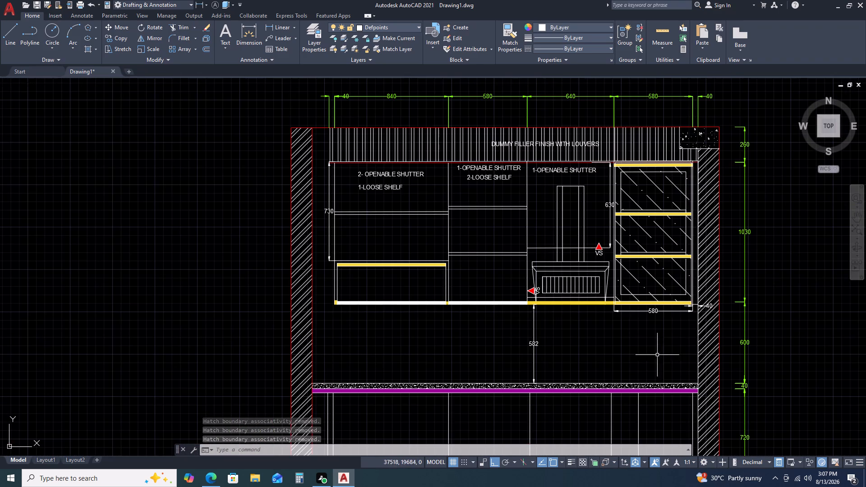
pyautogui.scroll(3, 694, 312)
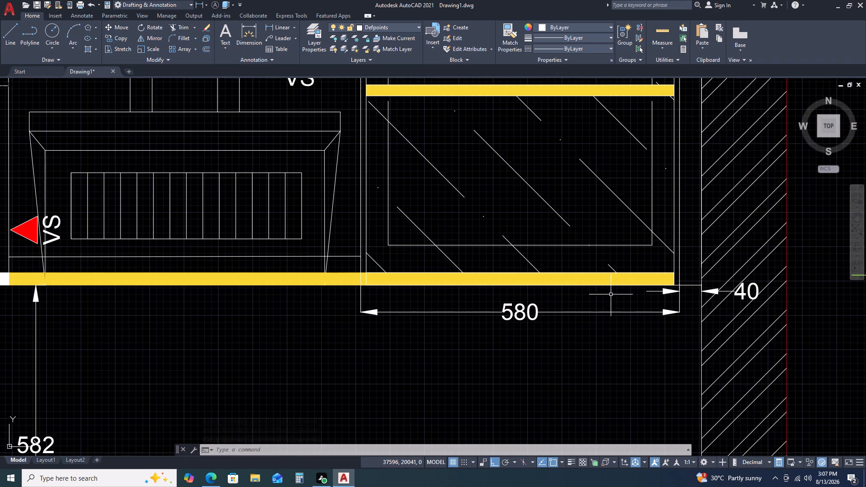
pyautogui.scroll(-2, 638, 287)
pyautogui.scroll(-2, 561, 321)
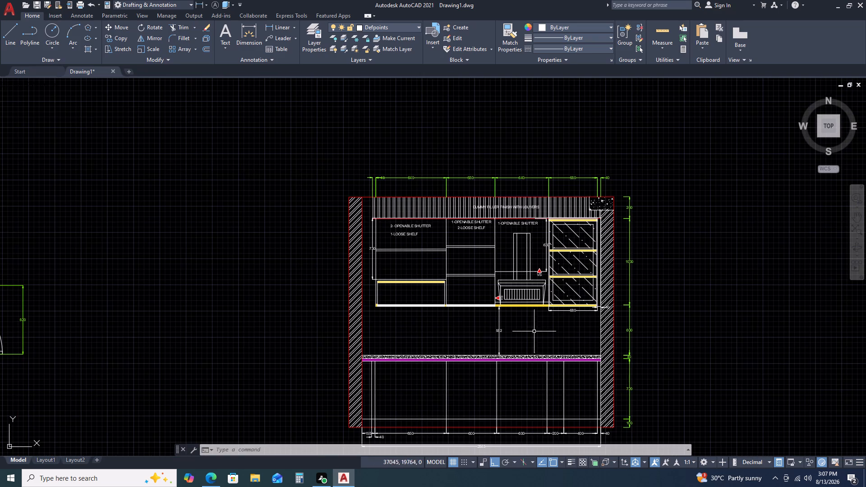
pyautogui.press('m')
pyautogui.press('a')
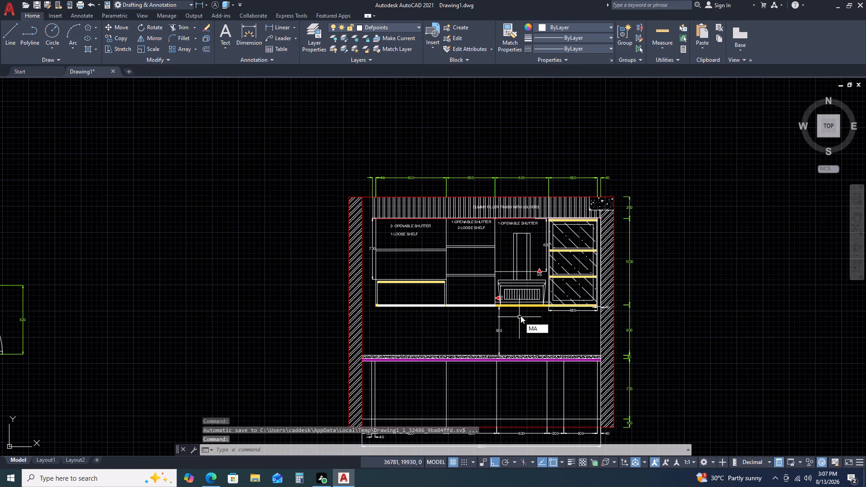
pyautogui.press('space')
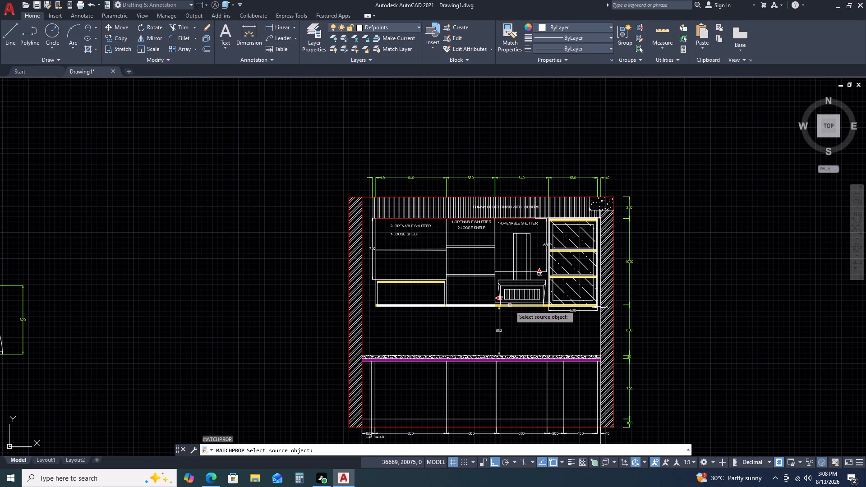
pyautogui.scroll(3, 510, 307)
pyautogui.click(514, 304)
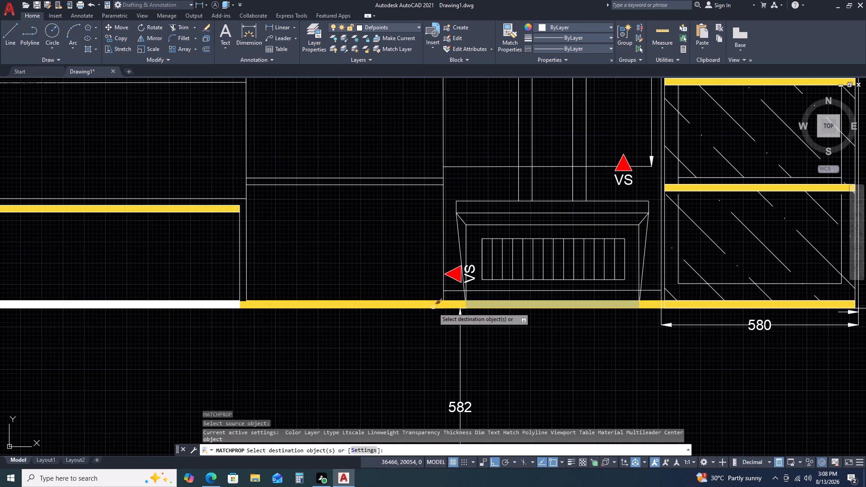
pyautogui.click(425, 304)
pyautogui.scroll(-4, 382, 310)
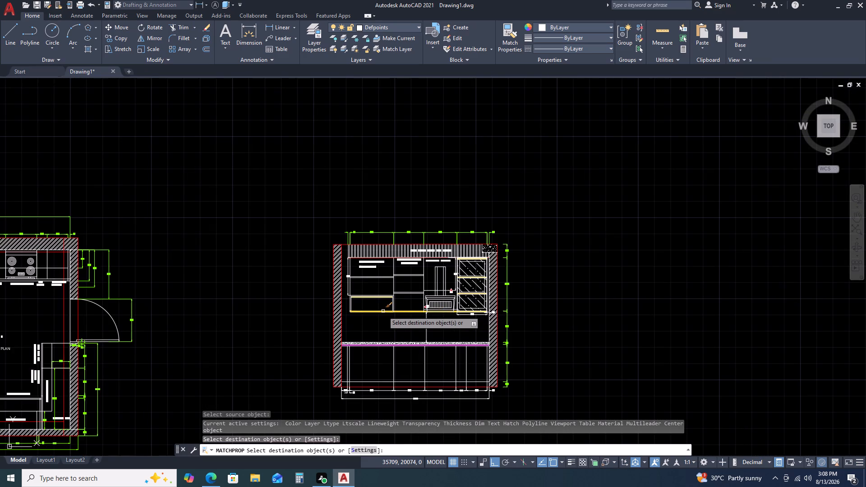
pyautogui.click(382, 311)
pyautogui.press('Escape')
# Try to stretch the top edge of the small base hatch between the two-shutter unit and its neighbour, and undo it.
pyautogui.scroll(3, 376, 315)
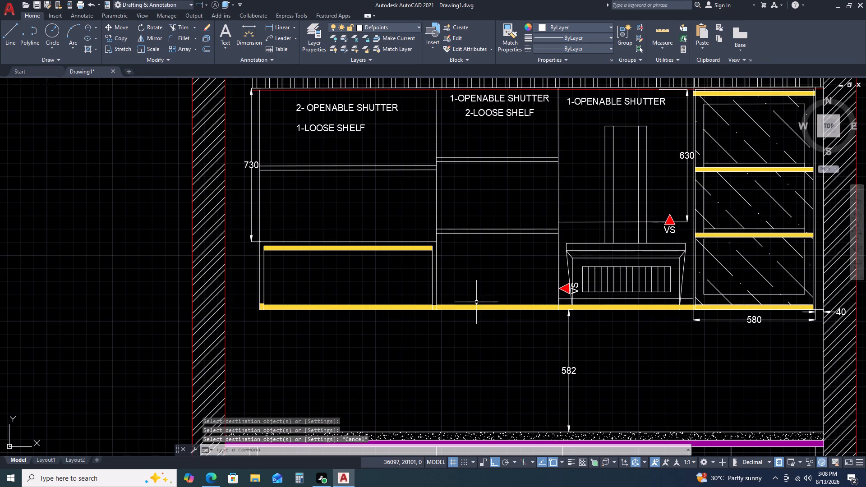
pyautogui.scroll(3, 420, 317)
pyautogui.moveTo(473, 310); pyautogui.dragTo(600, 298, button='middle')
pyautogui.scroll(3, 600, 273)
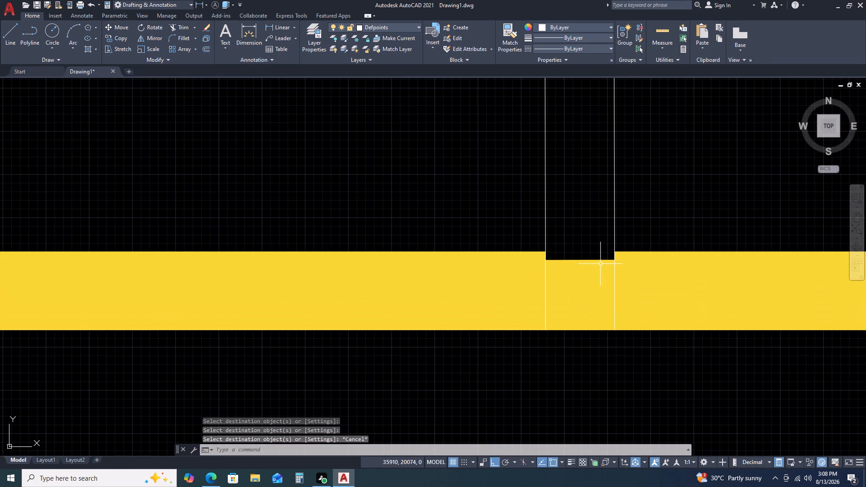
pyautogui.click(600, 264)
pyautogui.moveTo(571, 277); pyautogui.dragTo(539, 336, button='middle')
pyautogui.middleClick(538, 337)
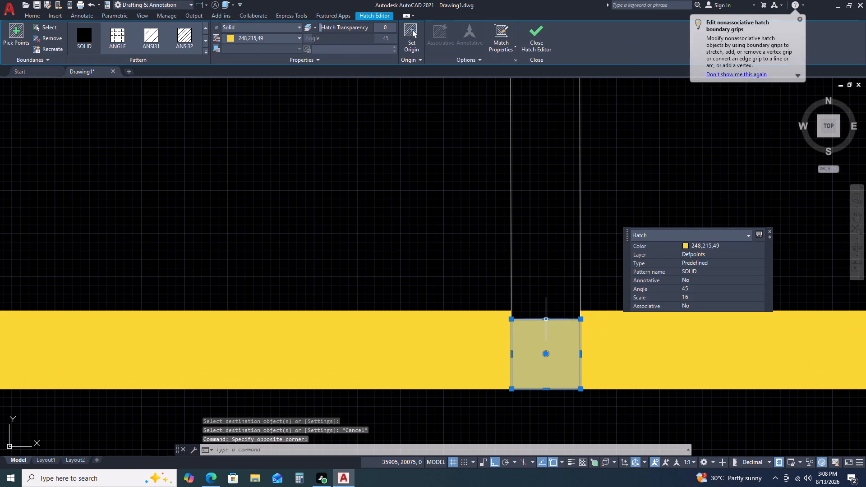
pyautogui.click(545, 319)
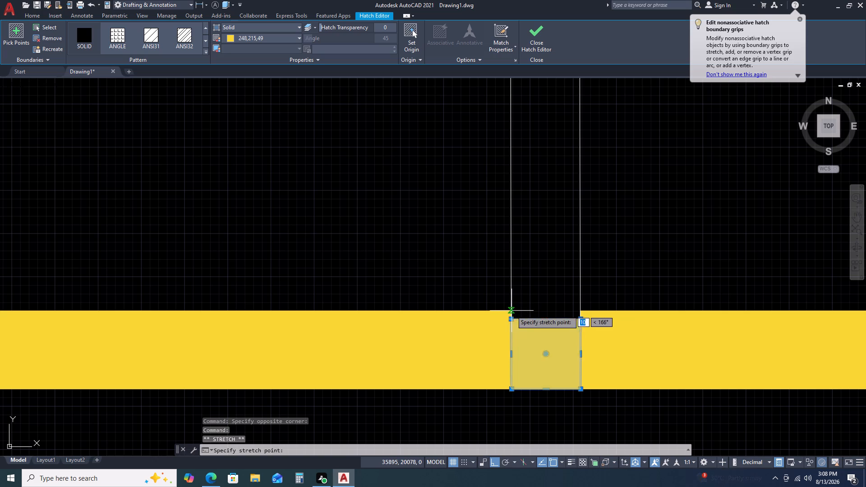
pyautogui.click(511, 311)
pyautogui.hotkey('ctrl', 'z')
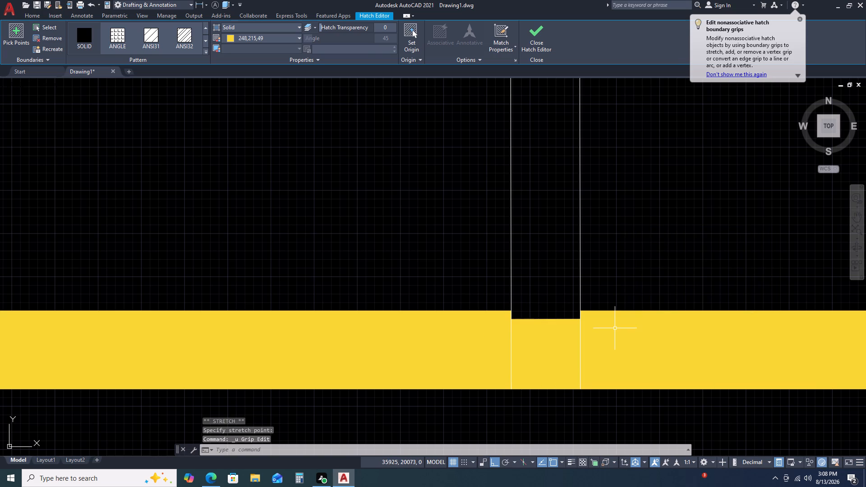
# Stretch the top edge of the small hatch at the two-shutter unit's inner side panel up to the adjoining yellow bands.
pyautogui.click(538, 346)
pyautogui.scroll(2, 550, 325)
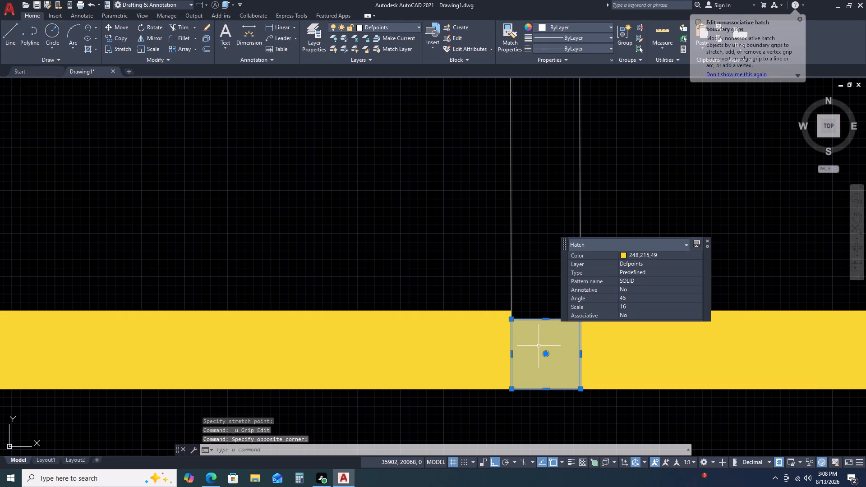
pyautogui.moveTo(571, 362); pyautogui.dragTo(482, 320, button='middle')
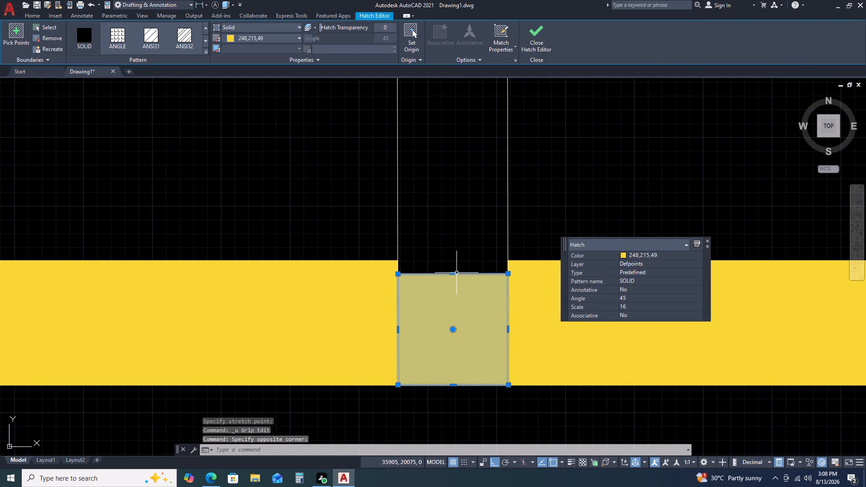
pyautogui.click(453, 274)
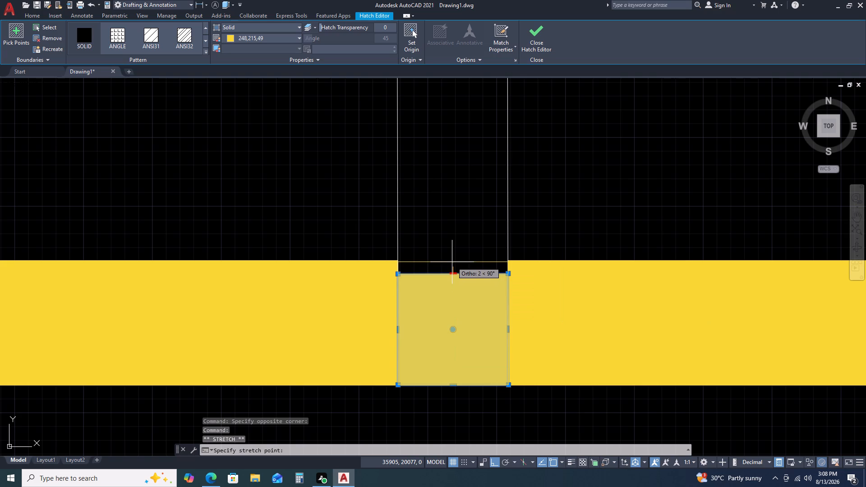
pyautogui.click(453, 261)
pyautogui.scroll(-3, 412, 303)
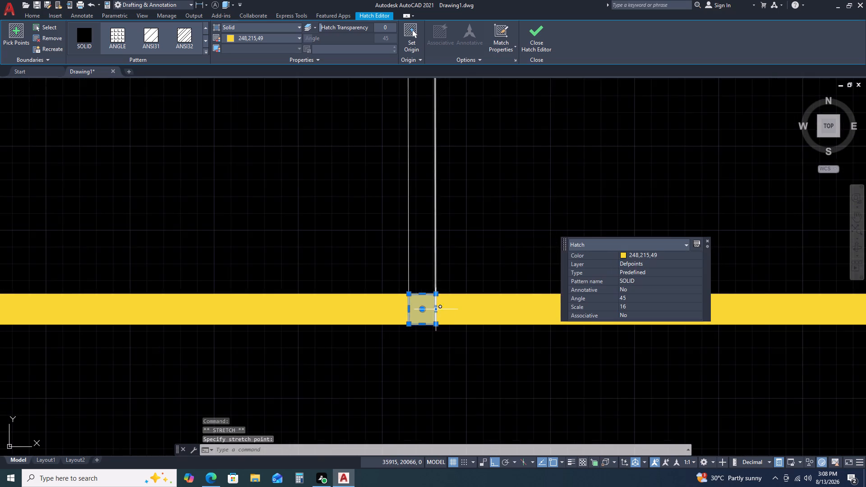
pyautogui.scroll(-2, 437, 310)
pyautogui.press('Escape')
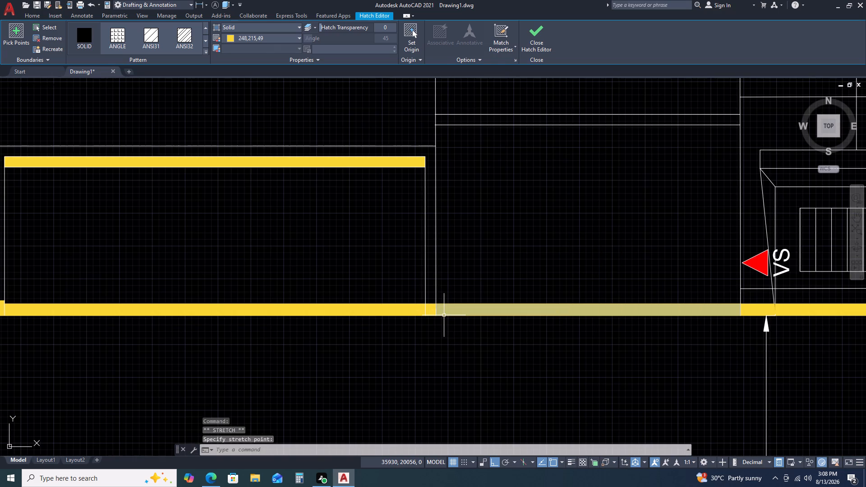
pyautogui.scroll(-2, 568, 328)
pyautogui.press('Escape')
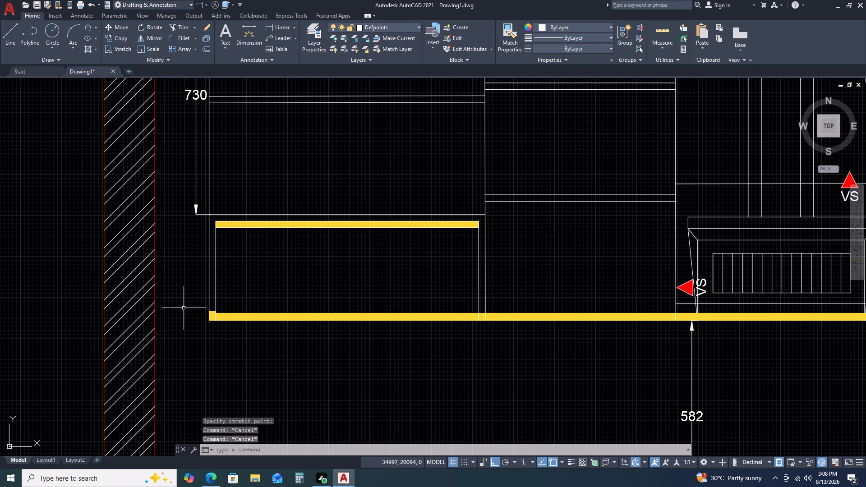
# Lower the top edge of the raised yellow hatch at the two-shutter unit's outer side panel towards the adjoining base band.
pyautogui.scroll(3, 211, 317)
pyautogui.moveTo(275, 308); pyautogui.dragTo(289, 305, button='middle')
pyautogui.moveTo(230, 295); pyautogui.dragTo(348, 275, button='middle')
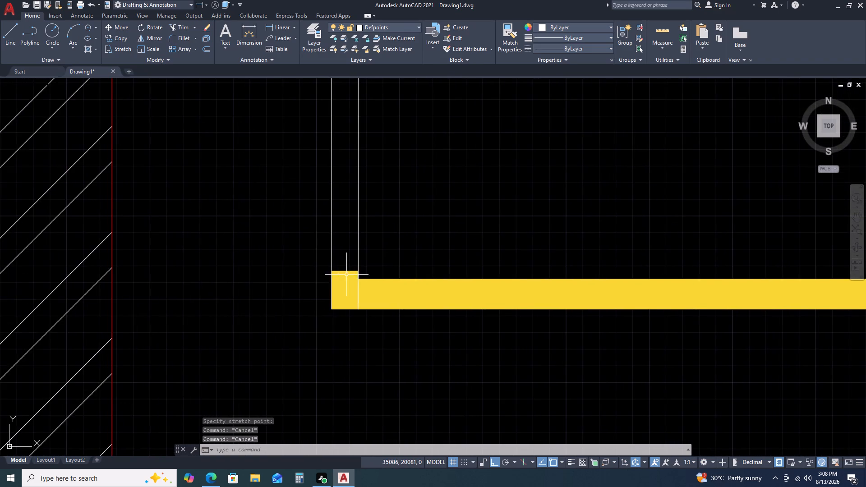
pyautogui.scroll(2, 341, 276)
pyautogui.click(357, 251)
pyautogui.click(333, 280)
pyautogui.scroll(3, 346, 279)
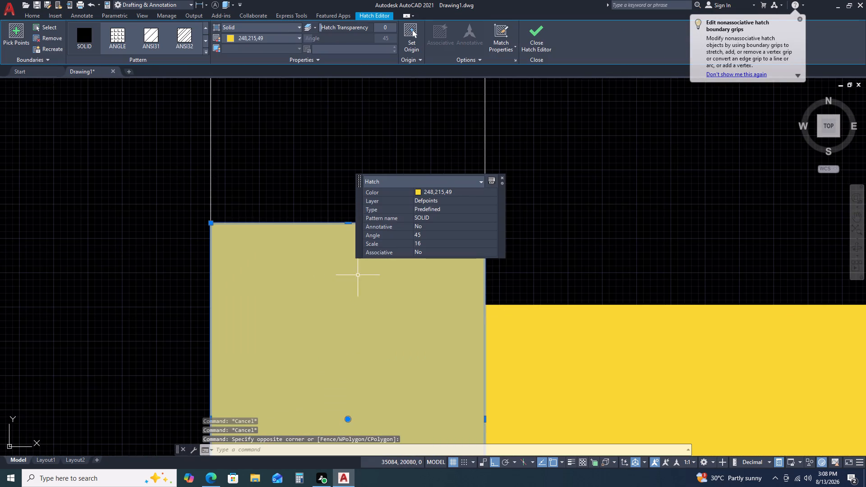
pyautogui.moveTo(363, 292); pyautogui.dragTo(321, 362, button='middle')
pyautogui.click(307, 293)
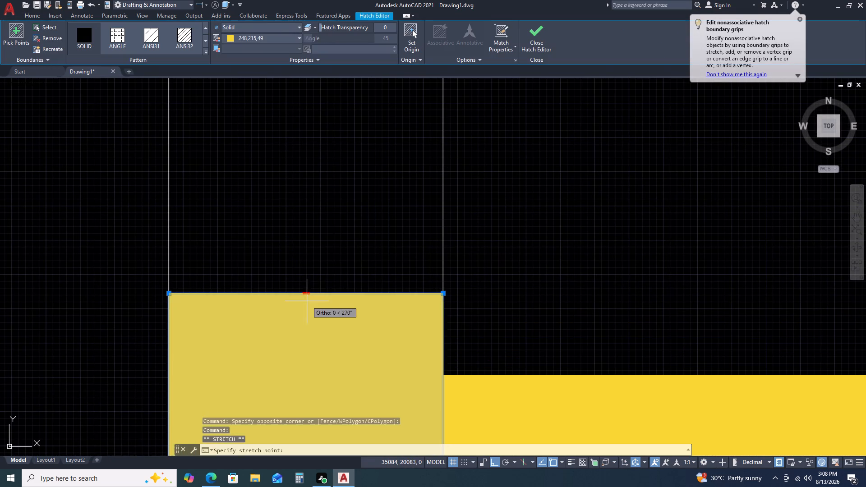
pyautogui.click(307, 348)
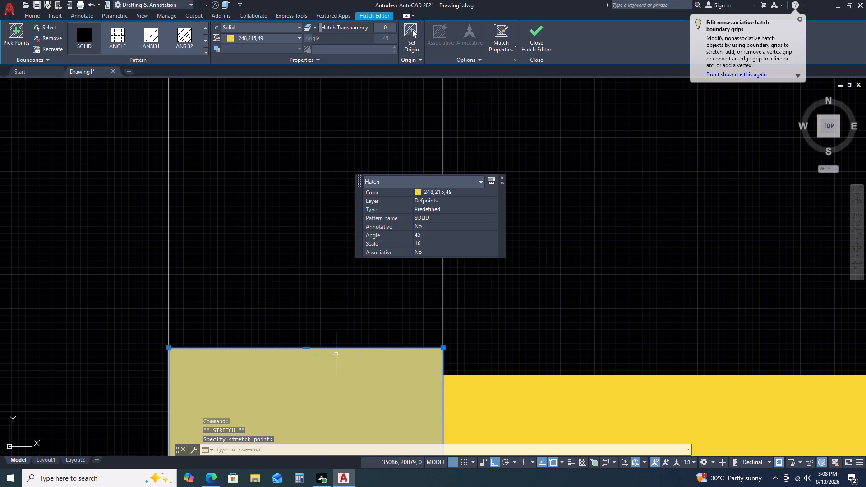
pyautogui.click(306, 348)
pyautogui.click(301, 372)
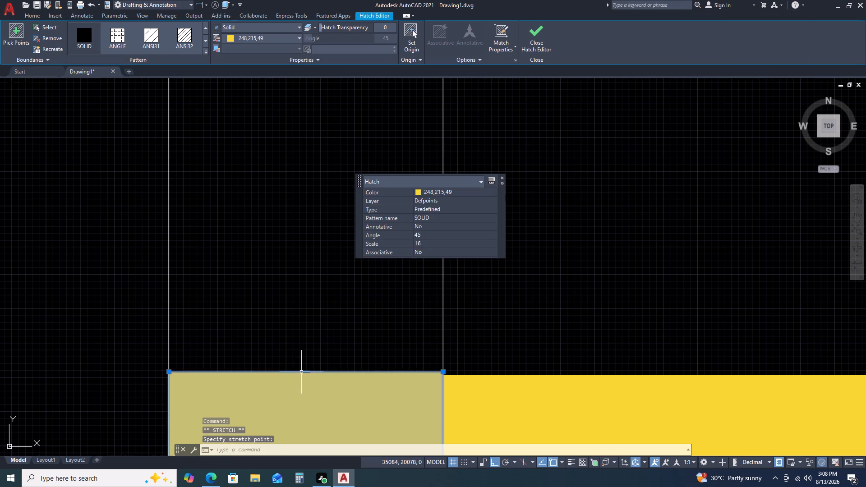
pyautogui.scroll(2, 436, 386)
pyautogui.moveTo(460, 377); pyautogui.dragTo(461, 371, button='middle')
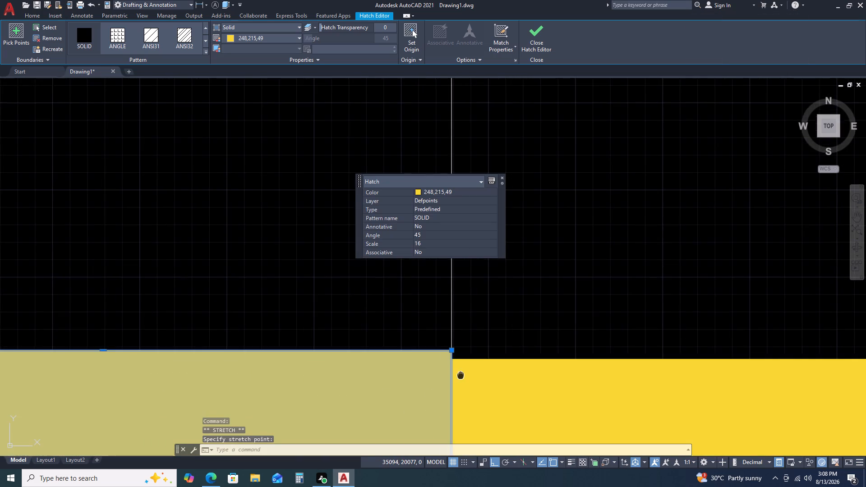
pyautogui.moveTo(461, 371); pyautogui.dragTo(466, 324, button='middle')
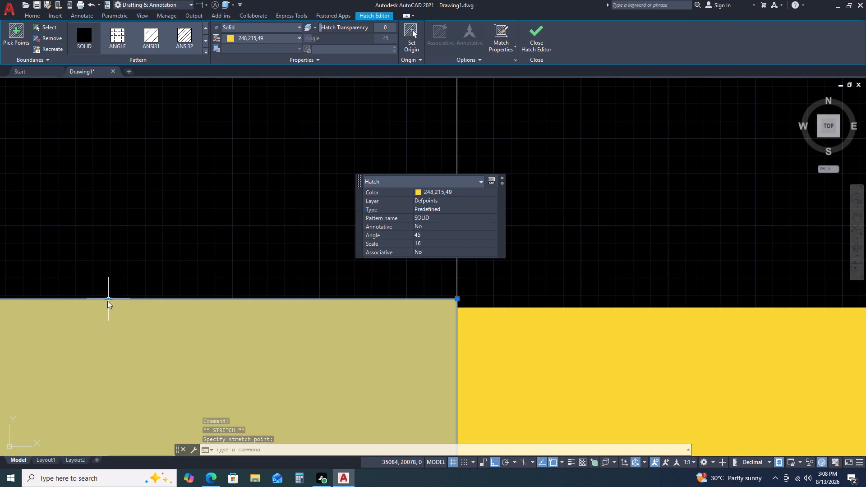
pyautogui.click(107, 301)
pyautogui.click(107, 308)
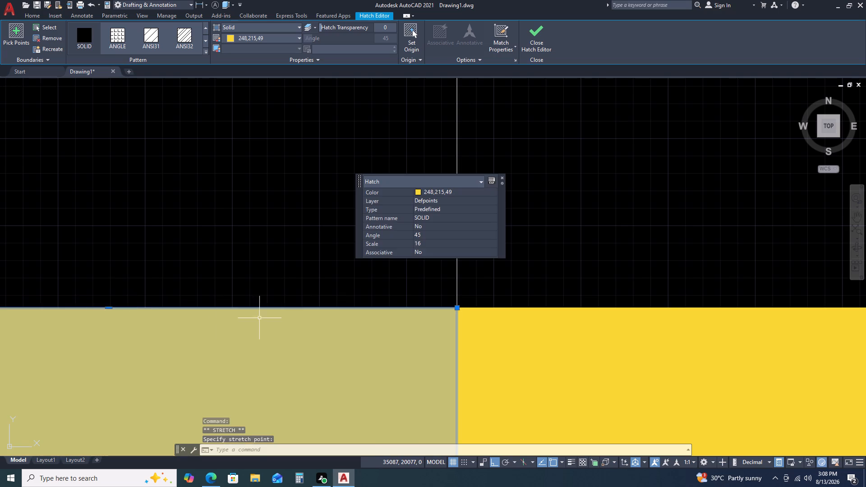
pyautogui.press('Escape')
# Raise both top corners of the outer side panel's yellow hatch, snapping the inner corner to the adjoining band's top corner.
pyautogui.scroll(3, 494, 319)
pyautogui.scroll(4, 302, 281)
pyautogui.scroll(3, 494, 277)
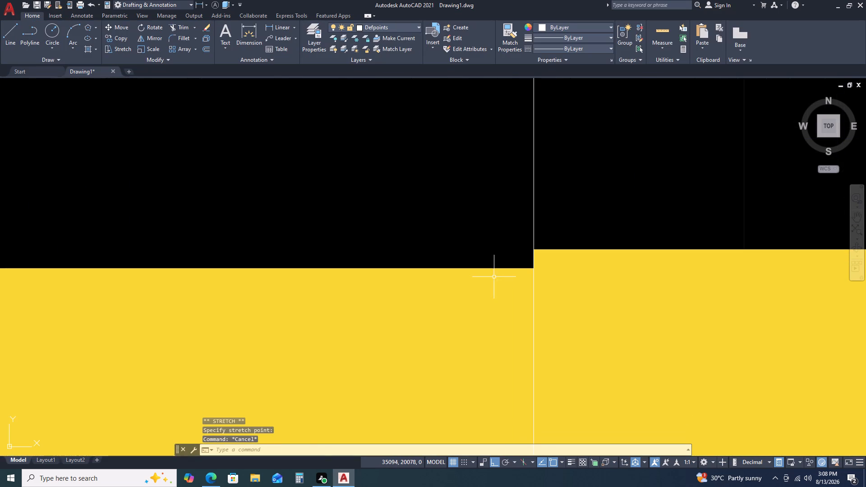
pyautogui.moveTo(510, 247); pyautogui.dragTo(492, 256)
pyautogui.click(390, 311)
pyautogui.moveTo(443, 313); pyautogui.dragTo(299, 410, button='middle')
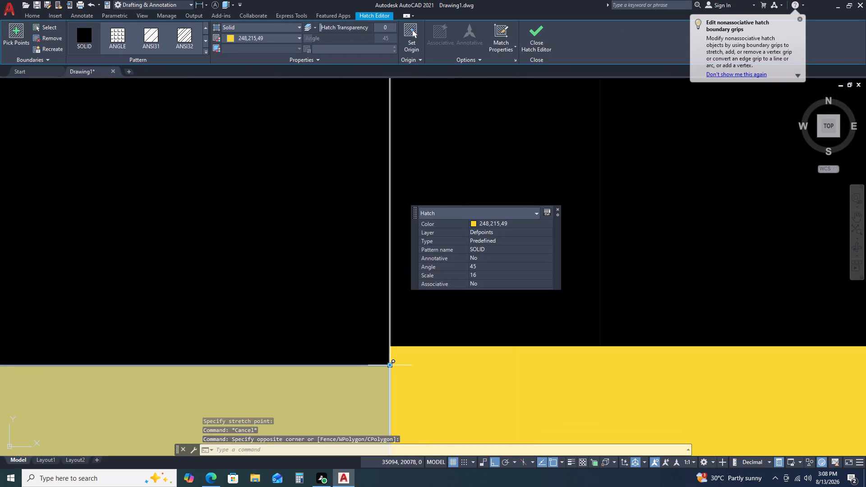
pyautogui.click(391, 364)
pyautogui.click(391, 347)
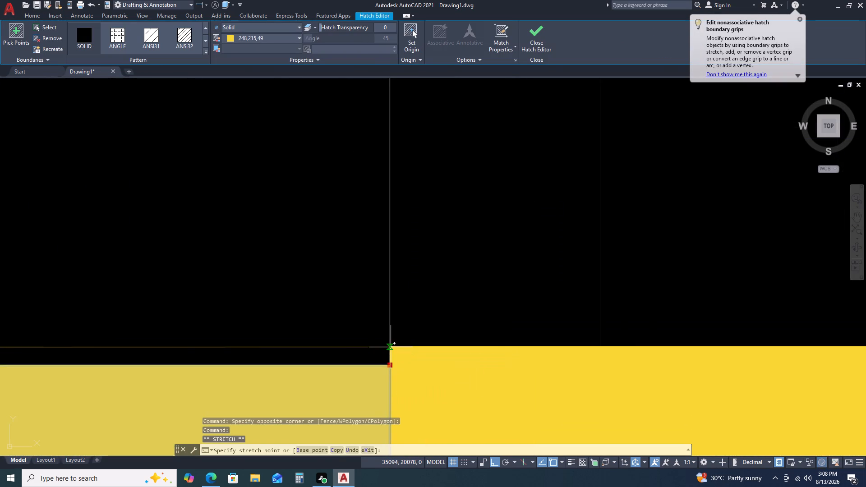
pyautogui.scroll(-12, 419, 358)
pyautogui.moveTo(324, 385); pyautogui.dragTo(457, 346, button='middle')
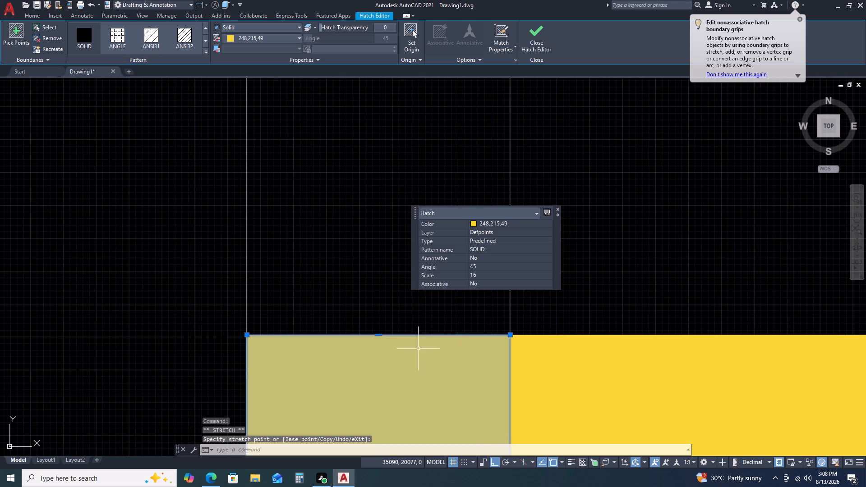
pyautogui.scroll(2, 236, 337)
pyautogui.click(263, 333)
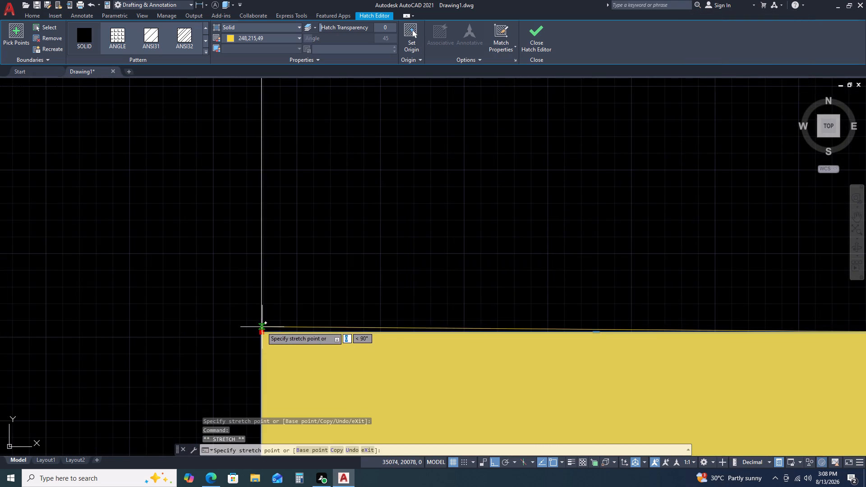
pyautogui.click(261, 326)
pyautogui.press('Escape')
# Examine the yellow base band along all the wall units for level and continuity.
pyautogui.scroll(-3, 277, 331)
pyautogui.scroll(-2, 383, 340)
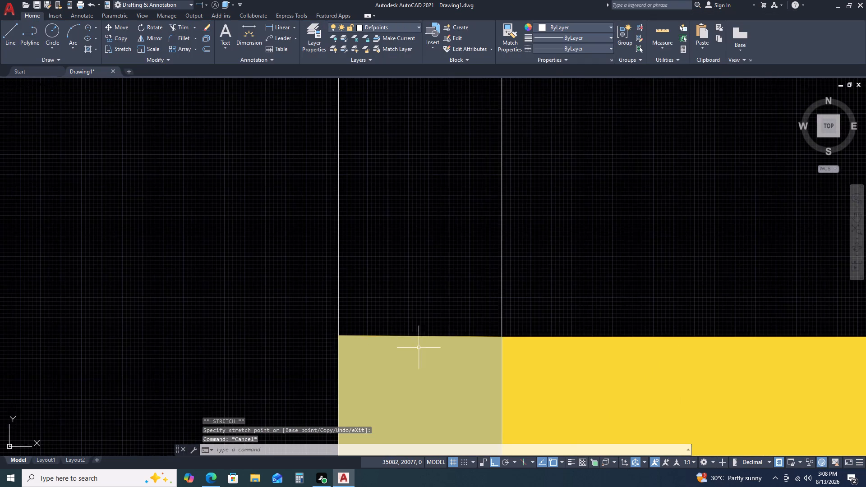
pyautogui.scroll(-3, 467, 348)
pyautogui.moveTo(608, 367); pyautogui.dragTo(404, 325, button='middle')
pyautogui.scroll(-4, 435, 301)
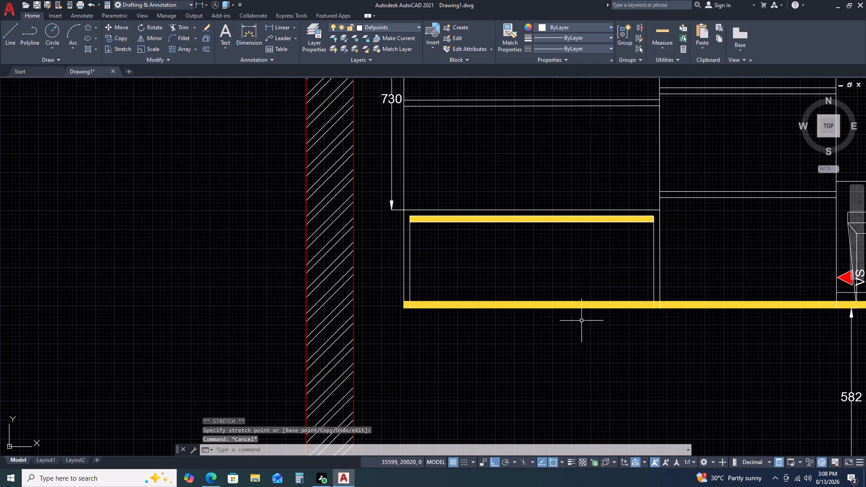
pyautogui.moveTo(670, 315); pyautogui.dragTo(420, 307, button='middle')
pyautogui.scroll(-1, 534, 303)
pyautogui.moveTo(649, 332); pyautogui.dragTo(511, 302, button='middle')
pyautogui.scroll(-1, 515, 295)
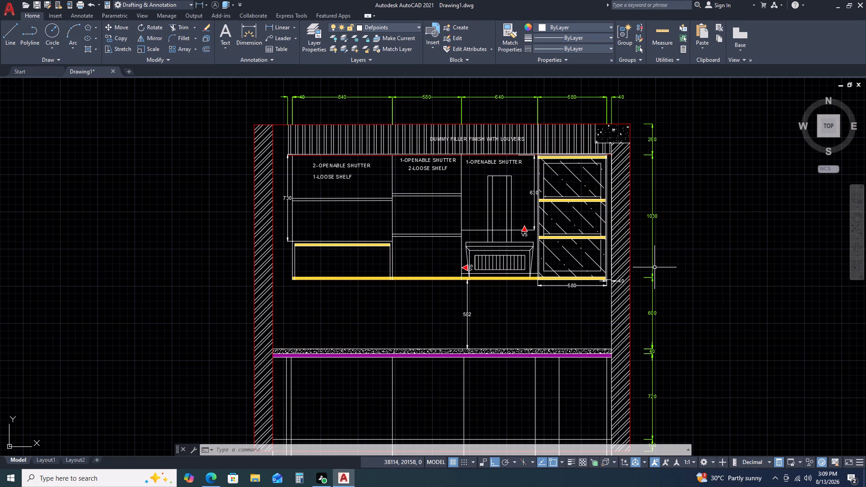
# Examine the kitchen elevation around the wall units' base band, the counter and the left side wall.
pyautogui.scroll(-1, 570, 305)
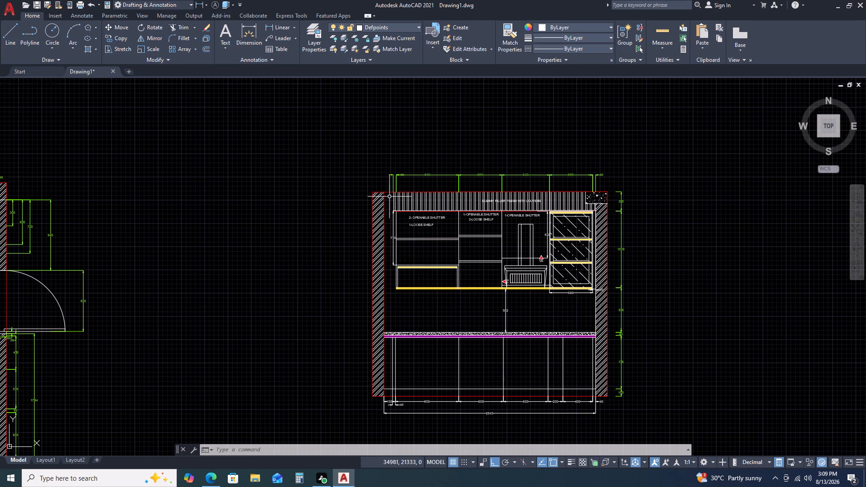
pyautogui.scroll(2, 402, 319)
pyautogui.scroll(-3, 401, 306)
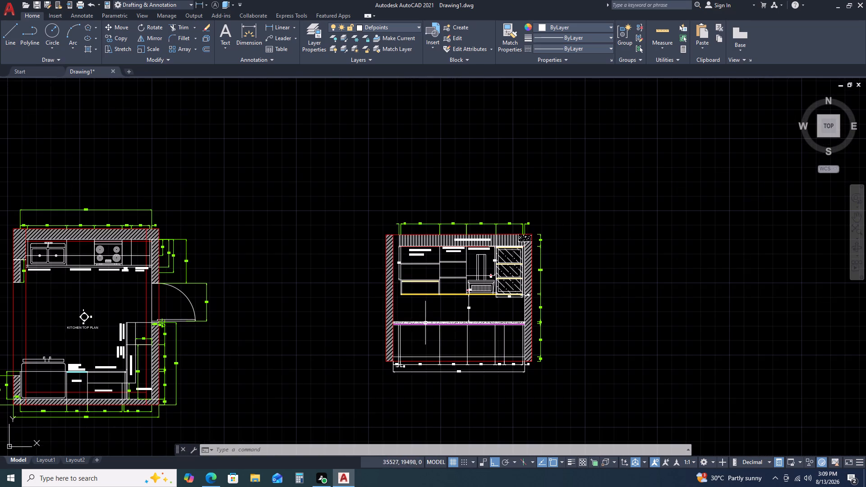
pyautogui.scroll(3, 343, 309)
pyautogui.scroll(-2, 498, 311)
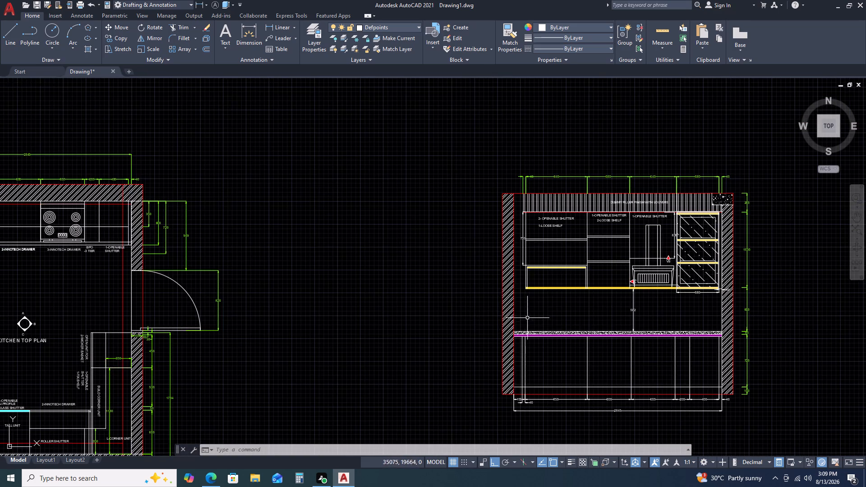
pyautogui.scroll(2, 536, 307)
pyautogui.middleClick(555, 339)
pyautogui.moveTo(551, 338); pyautogui.dragTo(480, 304, button='middle')
pyautogui.moveTo(464, 287); pyautogui.dragTo(446, 272, button='middle')
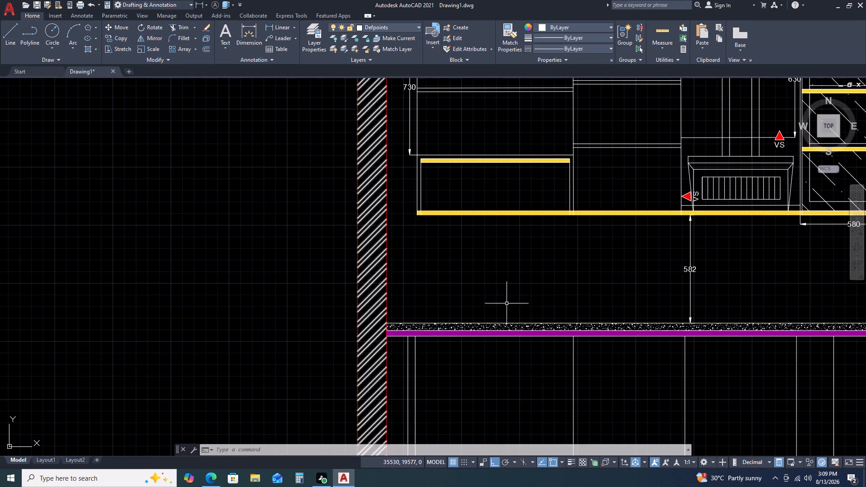
pyautogui.scroll(-2, 578, 290)
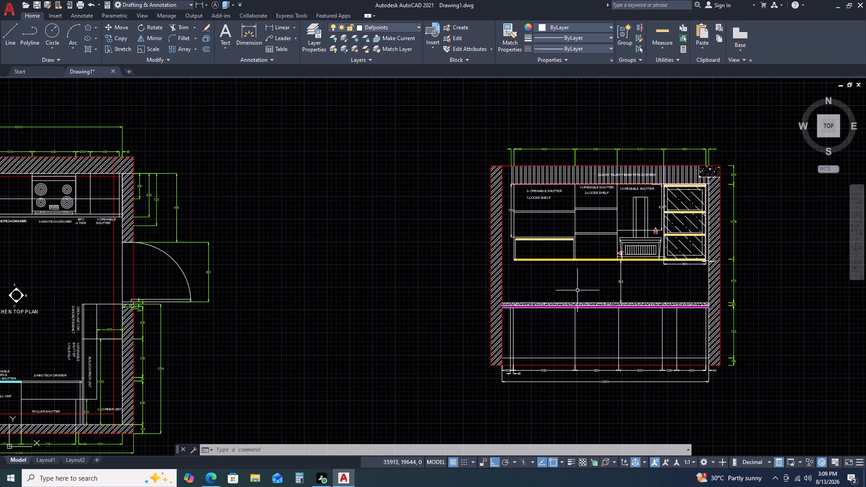
pyautogui.scroll(2, 611, 293)
pyautogui.scroll(2, 645, 224)
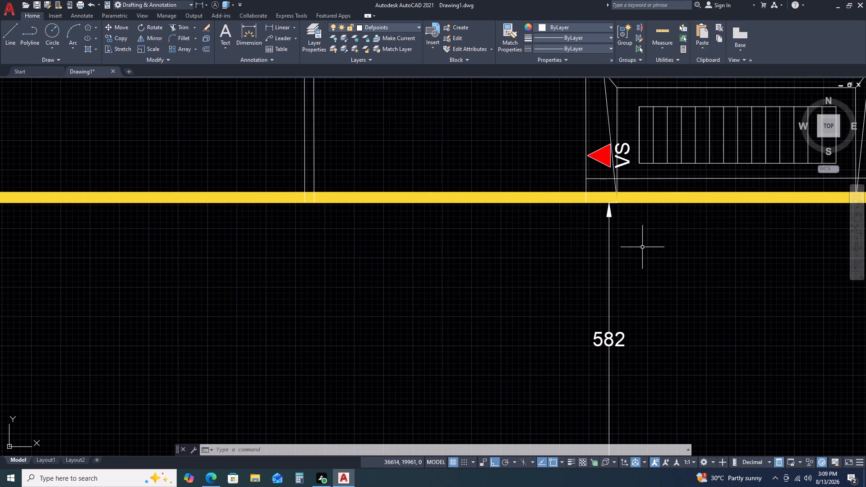
pyautogui.scroll(-1, 634, 254)
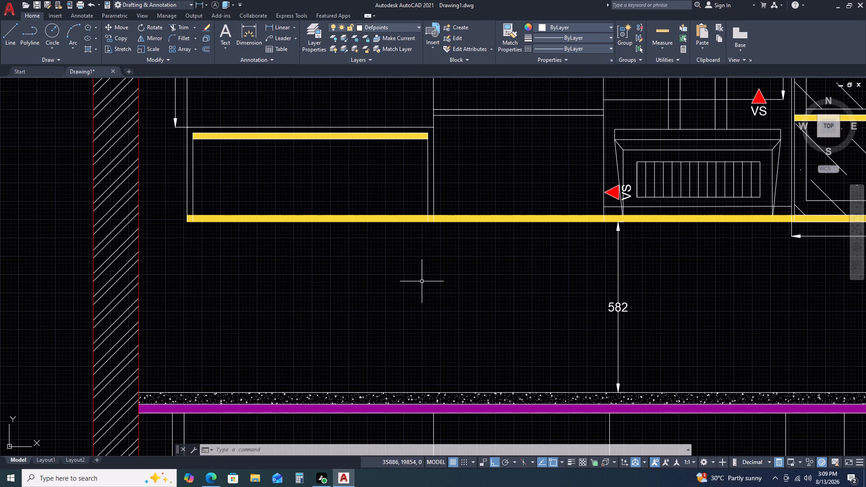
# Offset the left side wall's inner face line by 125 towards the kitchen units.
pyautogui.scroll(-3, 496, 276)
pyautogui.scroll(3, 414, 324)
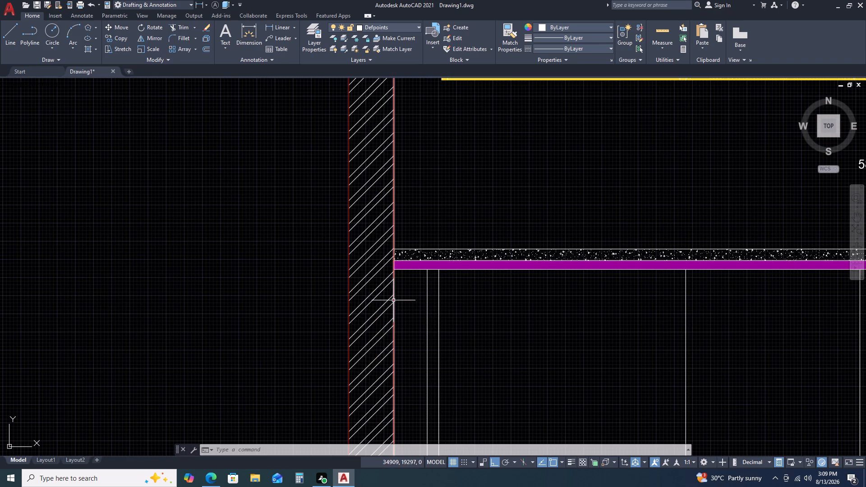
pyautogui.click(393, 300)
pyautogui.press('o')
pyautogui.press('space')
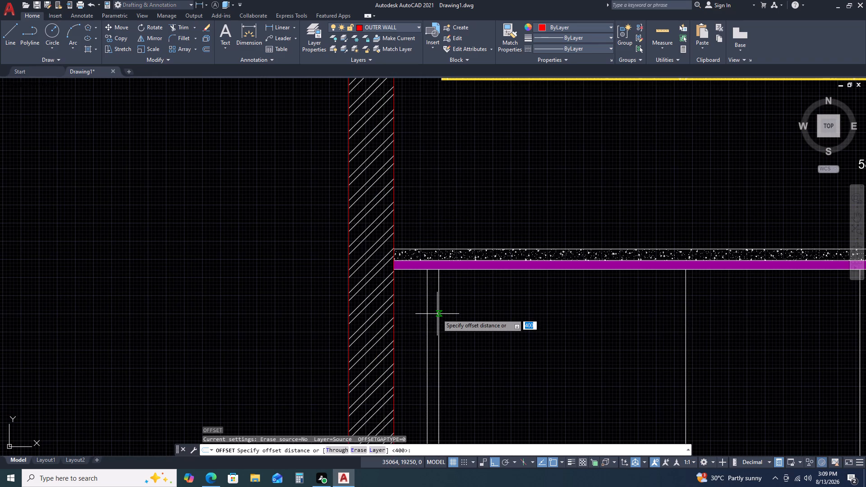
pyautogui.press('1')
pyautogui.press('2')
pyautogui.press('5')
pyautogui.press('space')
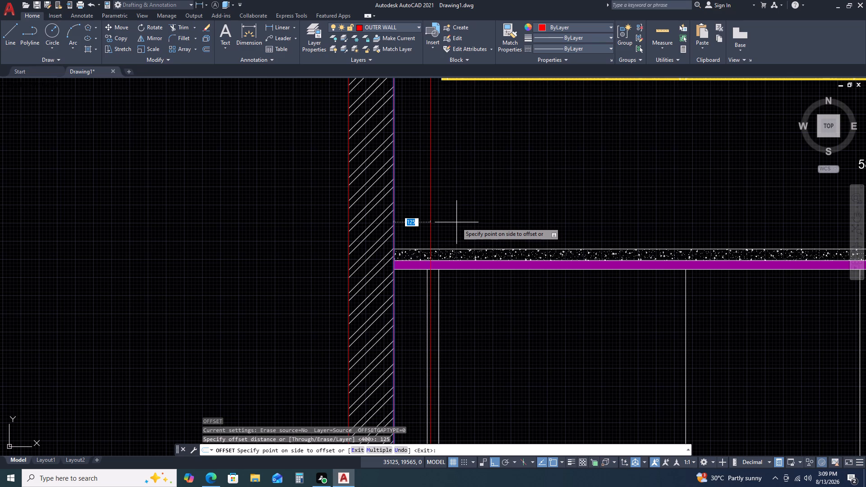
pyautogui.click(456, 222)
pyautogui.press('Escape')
# Delete the outermost vertical line of the base unit's end panel, below the counter beside the left wall.
pyautogui.scroll(-2, 429, 326)
pyautogui.scroll(3, 424, 359)
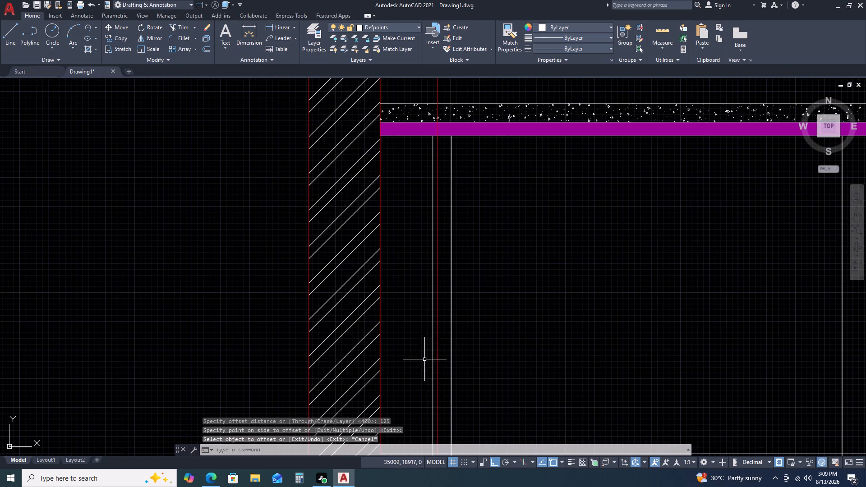
pyautogui.click(433, 320)
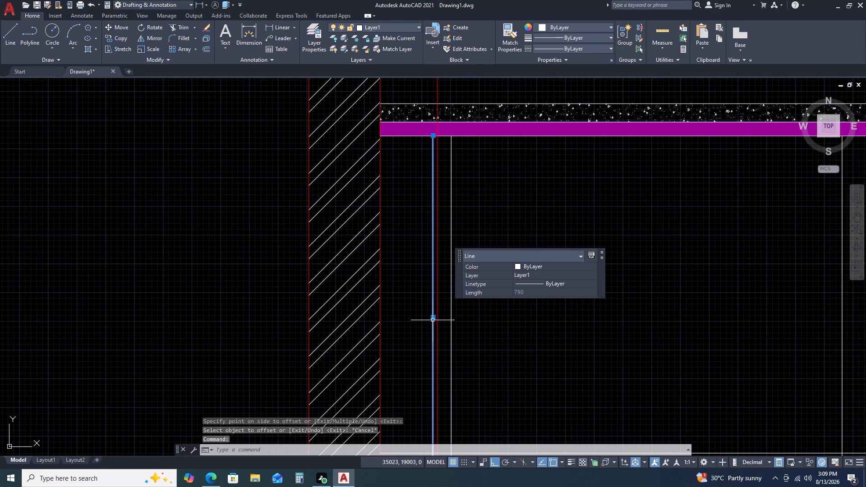
pyautogui.press('Delete')
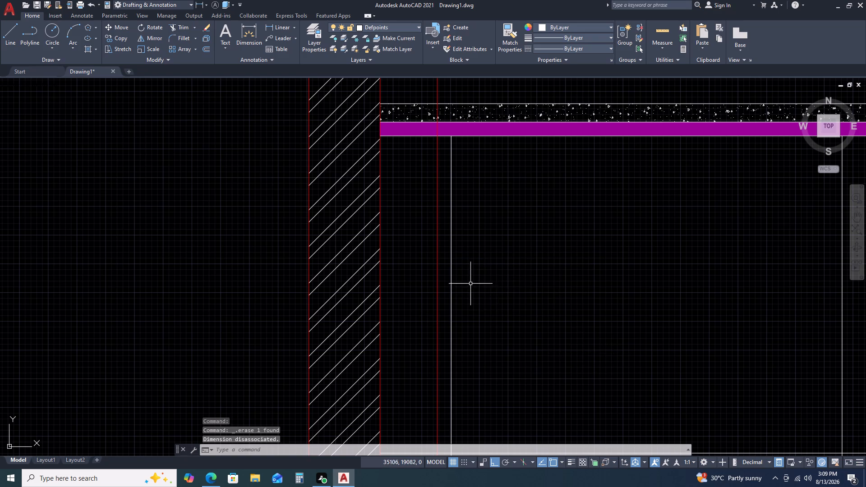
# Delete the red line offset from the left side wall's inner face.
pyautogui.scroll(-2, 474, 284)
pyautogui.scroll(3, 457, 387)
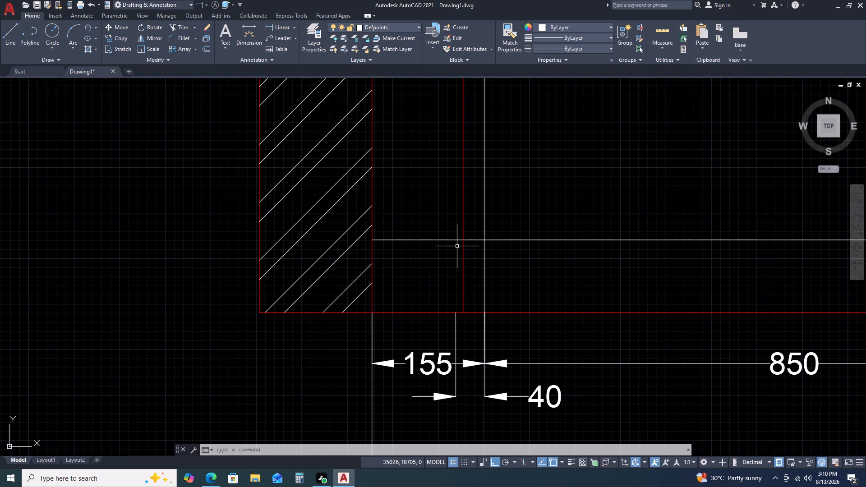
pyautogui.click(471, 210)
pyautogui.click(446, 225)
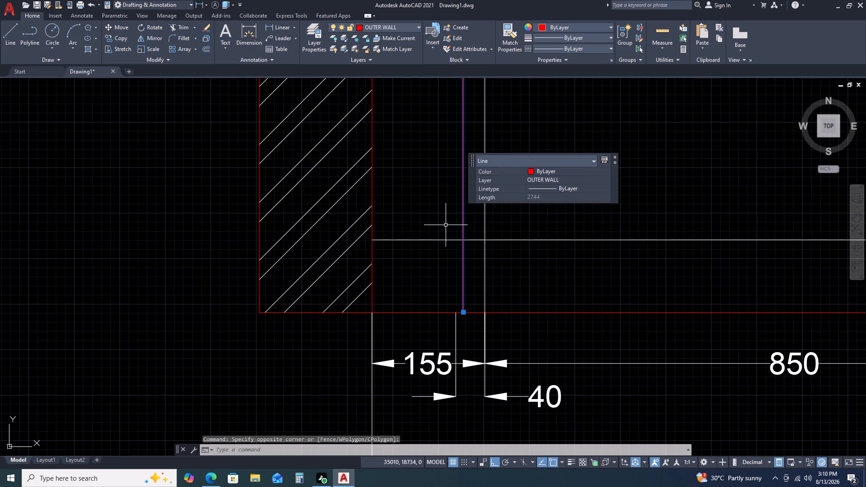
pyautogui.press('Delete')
# Offset the left side wall's inner face line again by 125 towards the units.
pyautogui.click(396, 208)
pyautogui.click(366, 180)
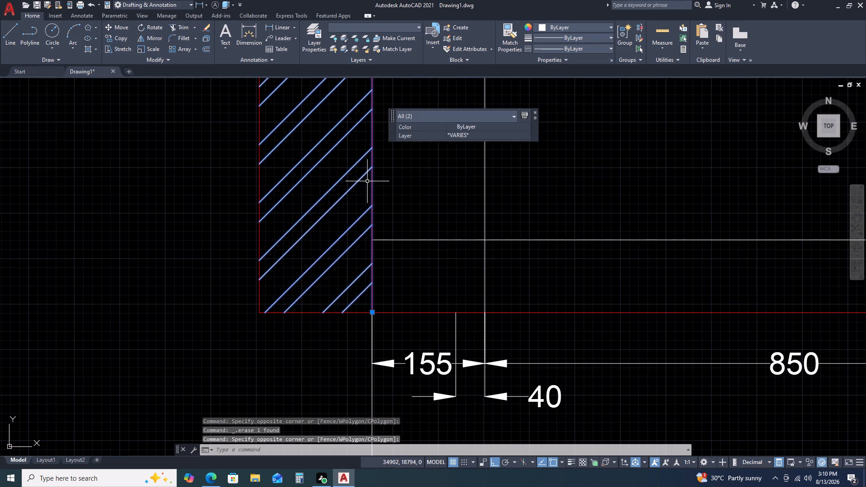
pyautogui.press('Escape')
pyautogui.click(371, 186)
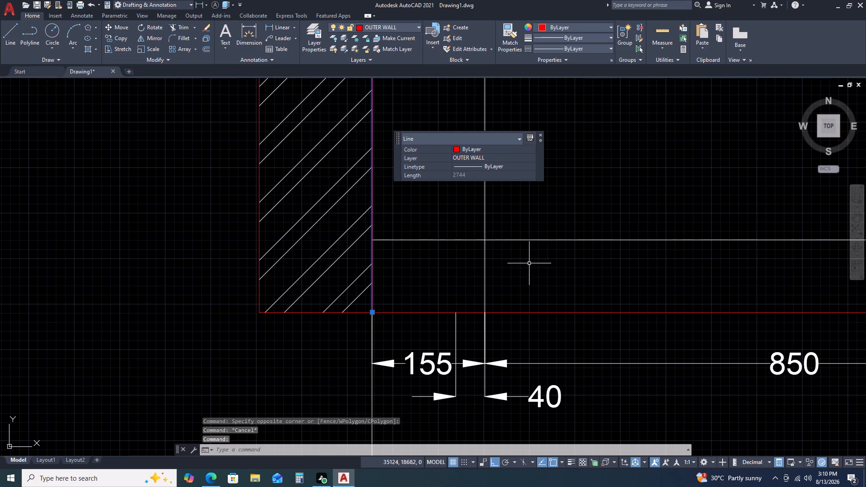
pyautogui.press('o')
pyautogui.press('space')
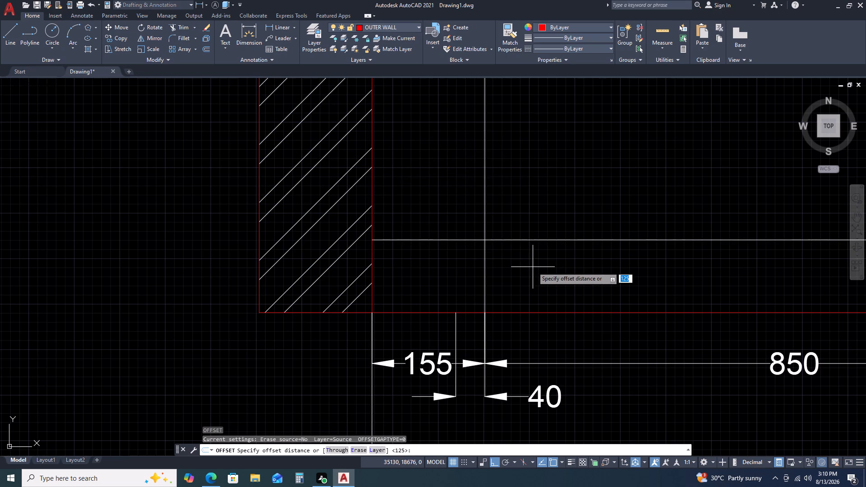
pyautogui.press('1')
pyautogui.write('25')
pyautogui.press('space')
pyautogui.click(493, 276)
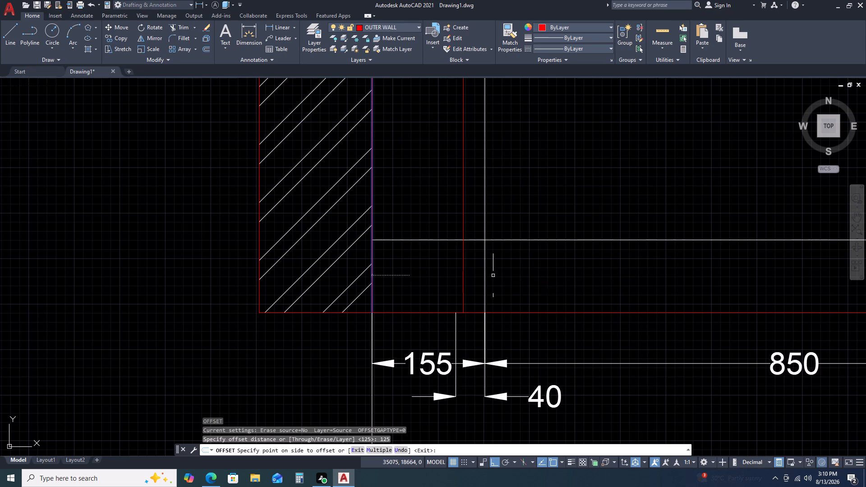
pyautogui.press('Escape')
# Delete the 40 dimension of the base unit's end panel, below the floor line near the left wall.
pyautogui.scroll(-2, 469, 337)
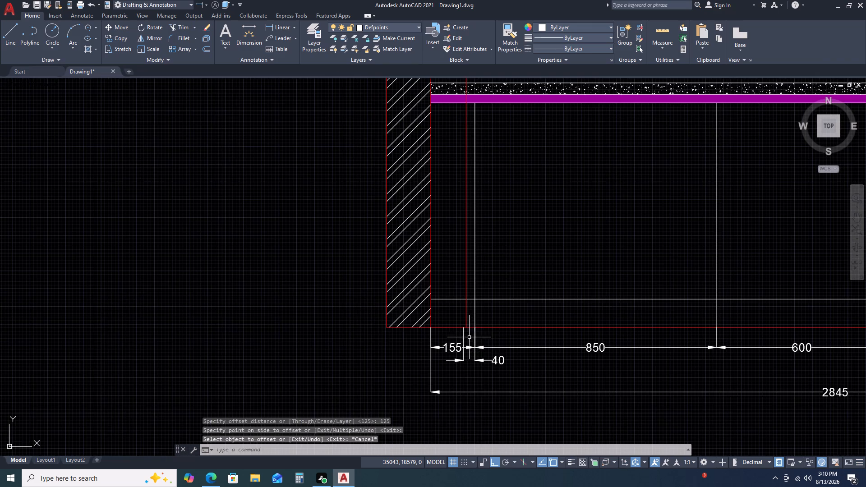
pyautogui.moveTo(522, 299); pyautogui.dragTo(439, 360, button='middle')
pyautogui.scroll(-1, 545, 346)
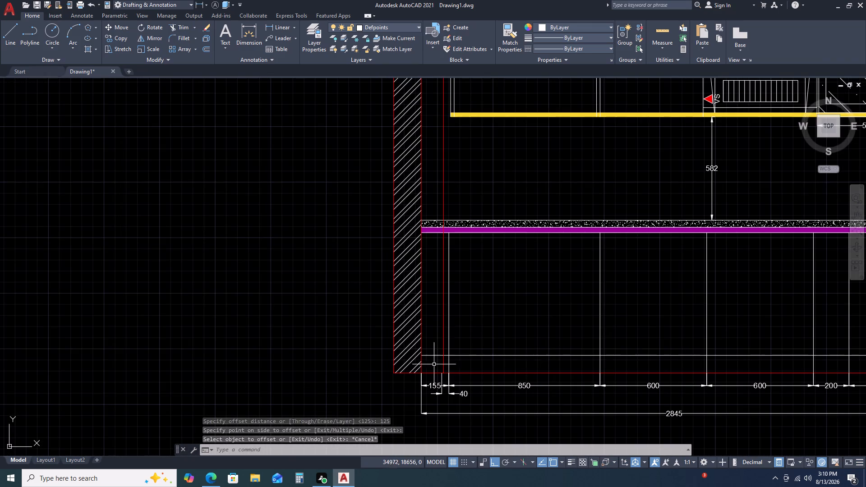
pyautogui.scroll(2, 448, 358)
pyautogui.click(454, 332)
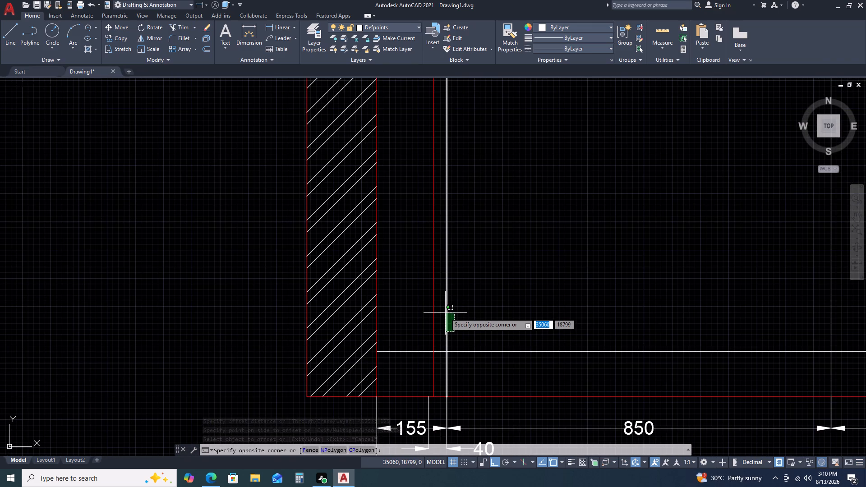
pyautogui.press('Escape')
pyautogui.scroll(-2, 517, 303)
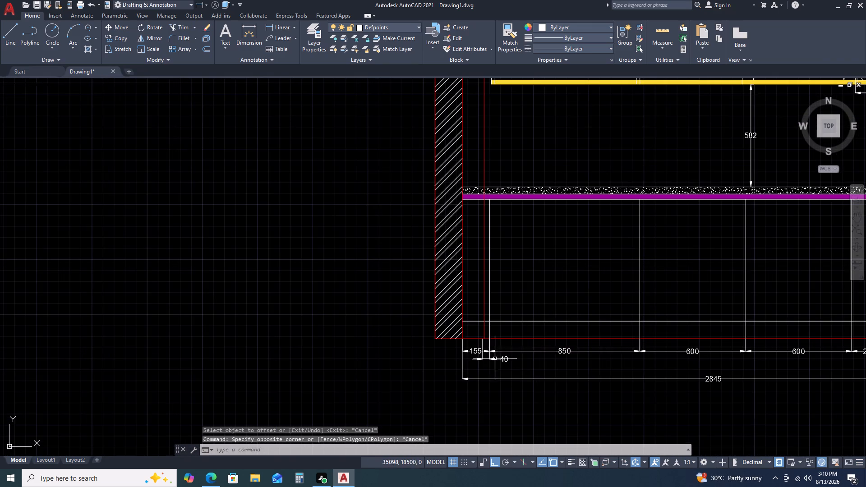
pyautogui.scroll(3, 494, 358)
pyautogui.click(450, 315)
pyautogui.click(436, 299)
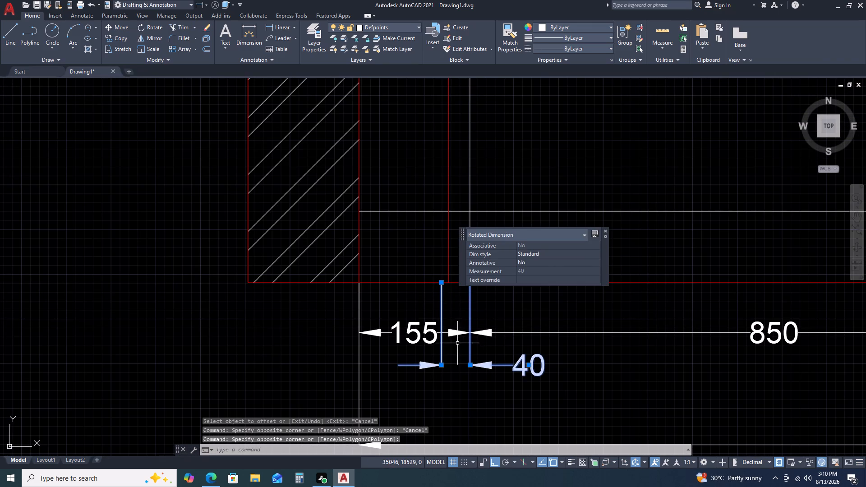
pyautogui.press('Escape')
pyautogui.press('Escape')
pyautogui.click(497, 361)
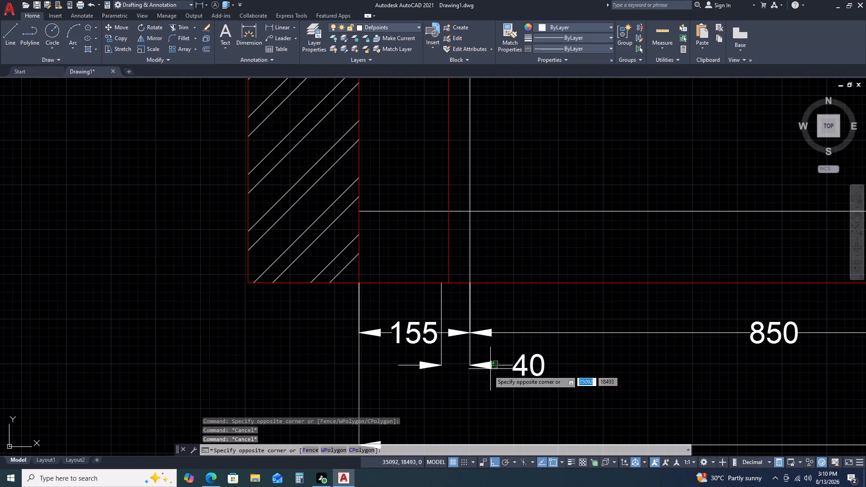
pyautogui.click(484, 378)
pyautogui.press('Delete')
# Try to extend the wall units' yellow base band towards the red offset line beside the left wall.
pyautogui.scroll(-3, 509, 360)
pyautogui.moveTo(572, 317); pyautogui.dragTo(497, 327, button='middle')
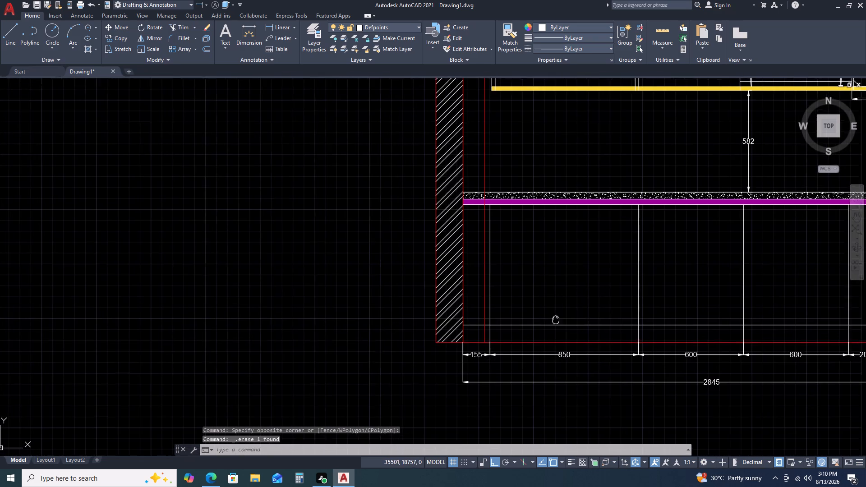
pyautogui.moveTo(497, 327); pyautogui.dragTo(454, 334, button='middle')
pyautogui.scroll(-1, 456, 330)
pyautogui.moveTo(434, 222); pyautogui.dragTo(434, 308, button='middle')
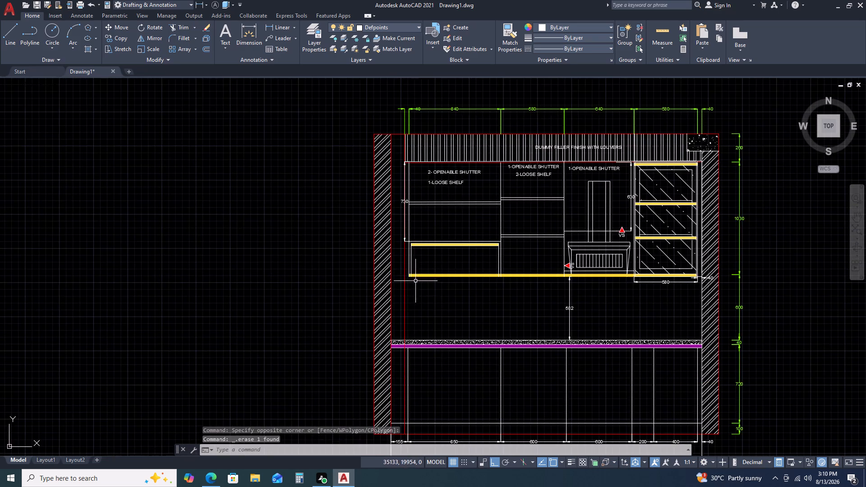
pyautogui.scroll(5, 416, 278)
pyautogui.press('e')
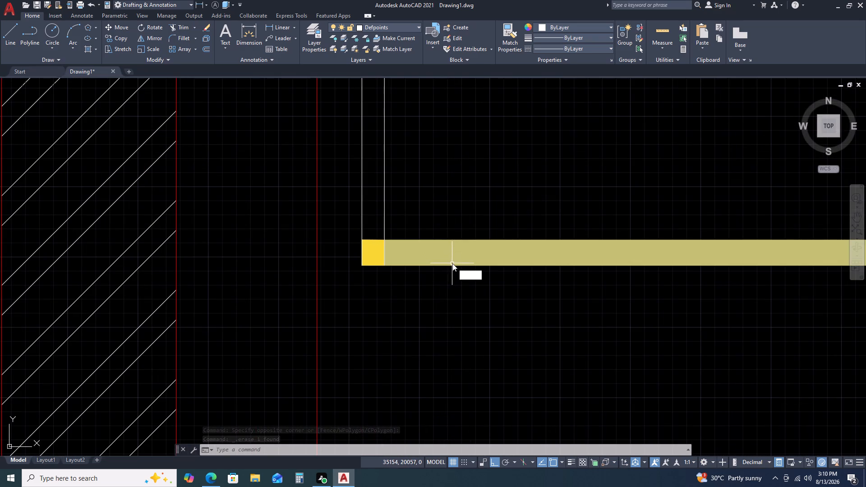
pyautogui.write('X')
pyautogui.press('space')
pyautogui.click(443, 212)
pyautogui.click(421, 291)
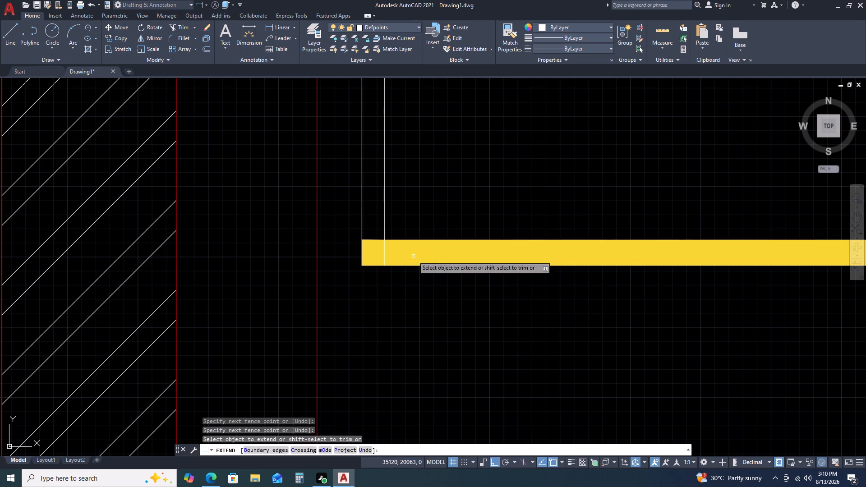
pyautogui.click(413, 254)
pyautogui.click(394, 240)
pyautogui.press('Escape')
# Delete the small yellow hatch at the base of the two-shutter unit's outer side panel.
pyautogui.click(371, 239)
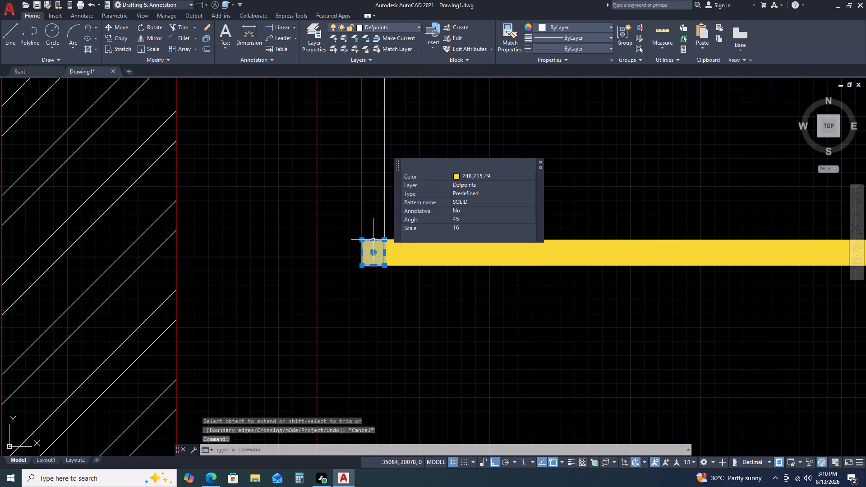
pyautogui.press('Delete')
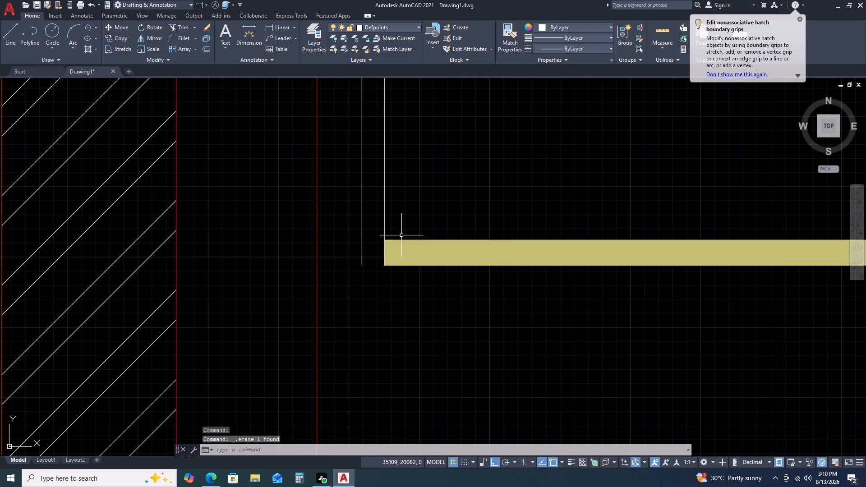
# Stretch the end of the remaining yellow base band under the two-shutter unit out to the red offset line.
pyautogui.click(401, 235)
pyautogui.click(396, 279)
pyautogui.scroll(2, 384, 255)
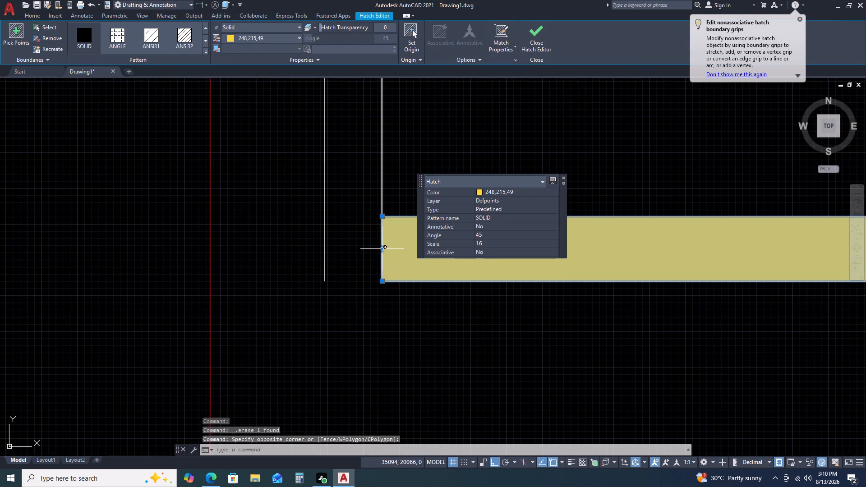
pyautogui.click(382, 251)
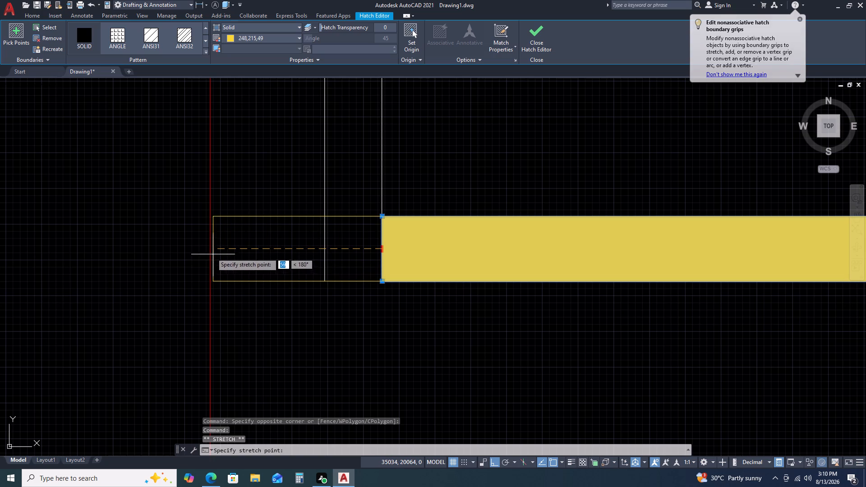
pyautogui.click(208, 249)
pyautogui.press('Escape')
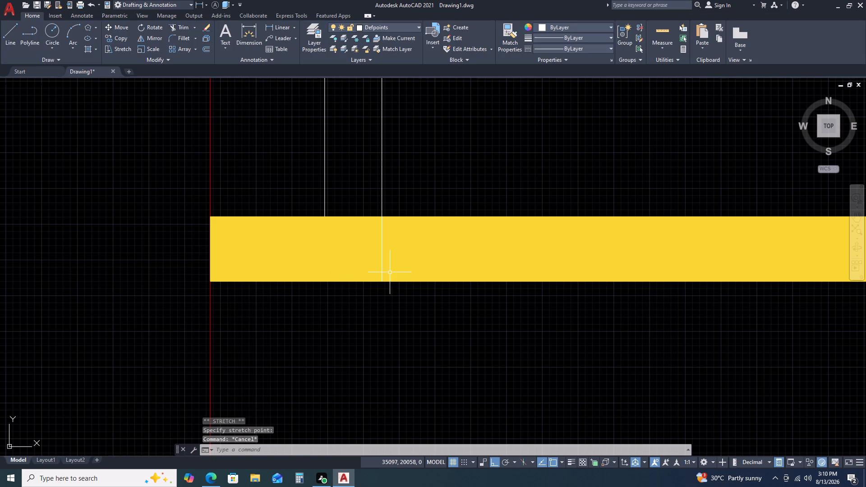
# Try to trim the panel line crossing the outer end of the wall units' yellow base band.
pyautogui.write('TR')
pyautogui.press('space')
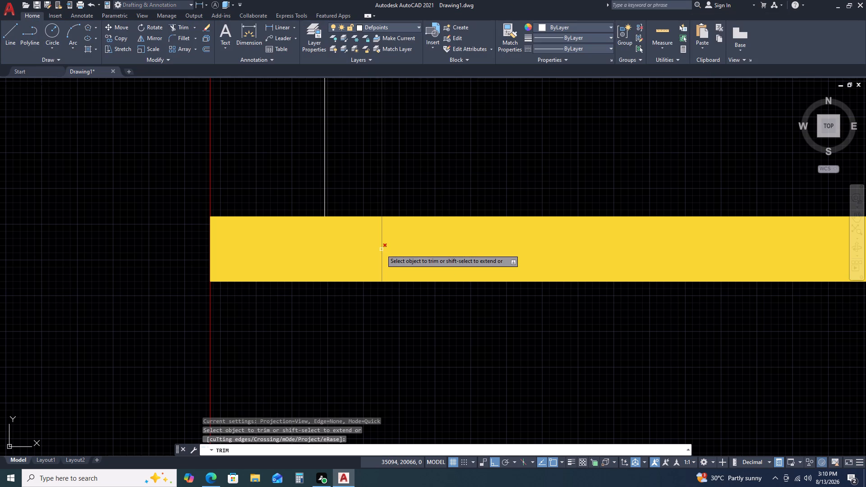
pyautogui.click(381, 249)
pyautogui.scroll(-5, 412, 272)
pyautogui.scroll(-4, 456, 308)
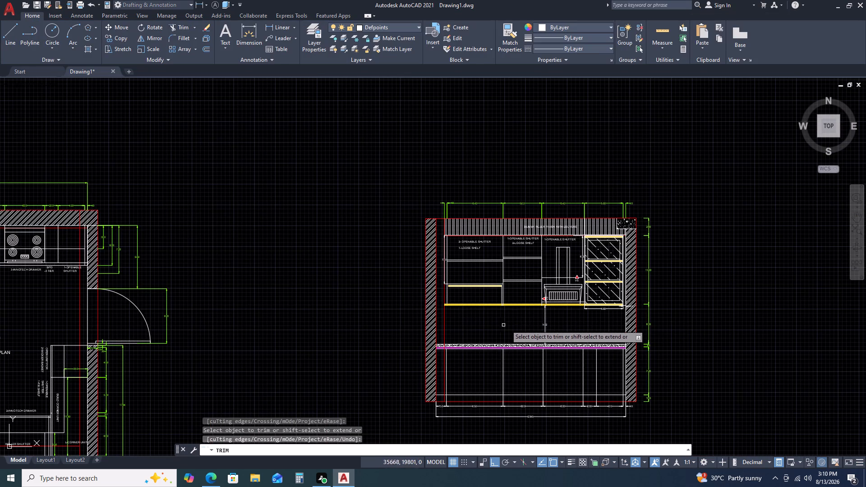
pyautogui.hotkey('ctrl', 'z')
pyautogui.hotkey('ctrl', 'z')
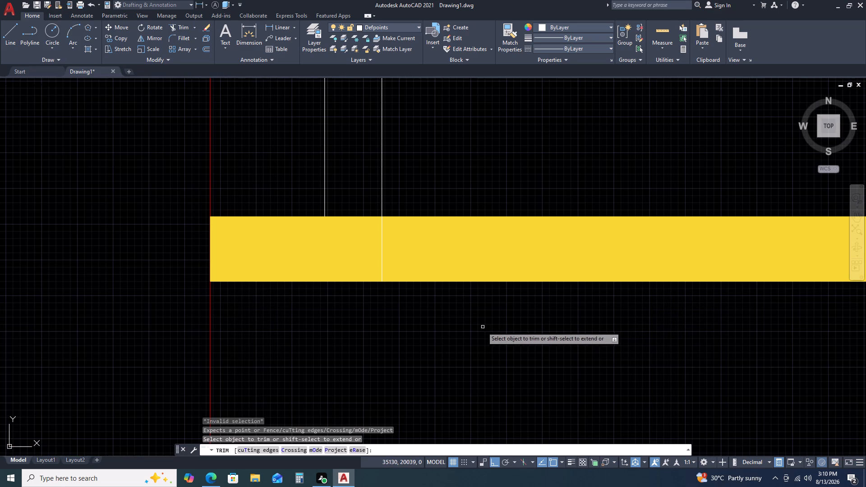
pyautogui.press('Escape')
# Copy the two-shutter wall unit's "2- OPENABLE SHUTTER" label straight down into the 850 base unit as three stacked labels.
pyautogui.scroll(-4, 390, 213)
pyautogui.scroll(-3, 429, 280)
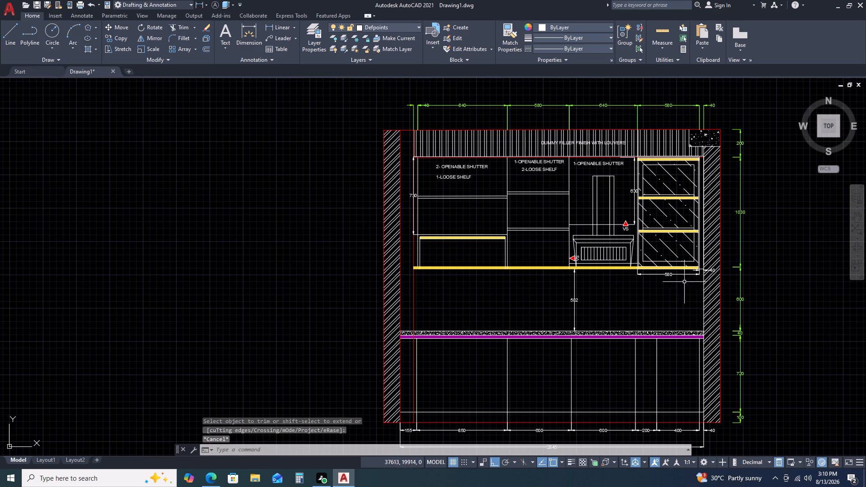
pyautogui.scroll(2, 652, 283)
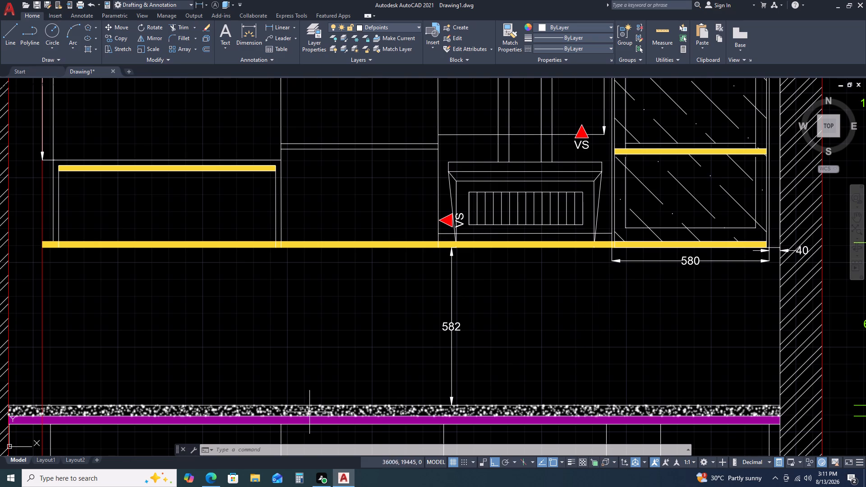
pyautogui.scroll(-2, 554, 304)
pyautogui.scroll(1, 347, 188)
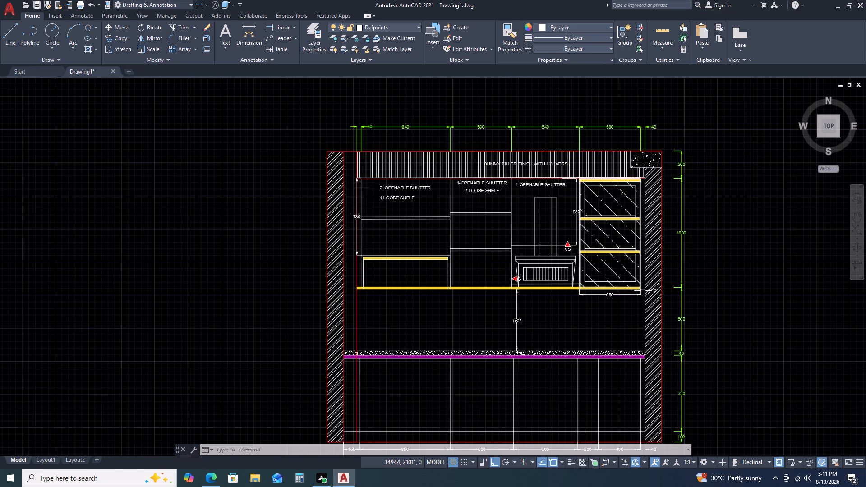
pyautogui.scroll(2, 347, 188)
pyautogui.click(570, 179)
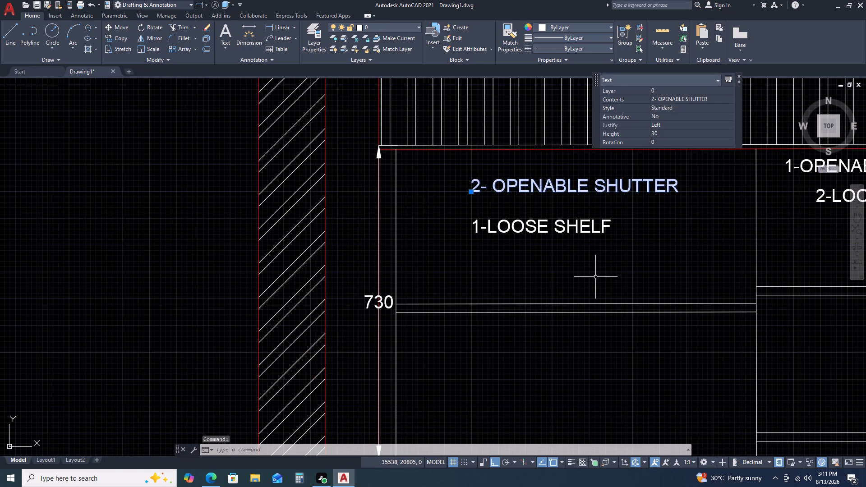
pyautogui.press('c')
pyautogui.write('O')
pyautogui.press('space')
pyautogui.click(583, 240)
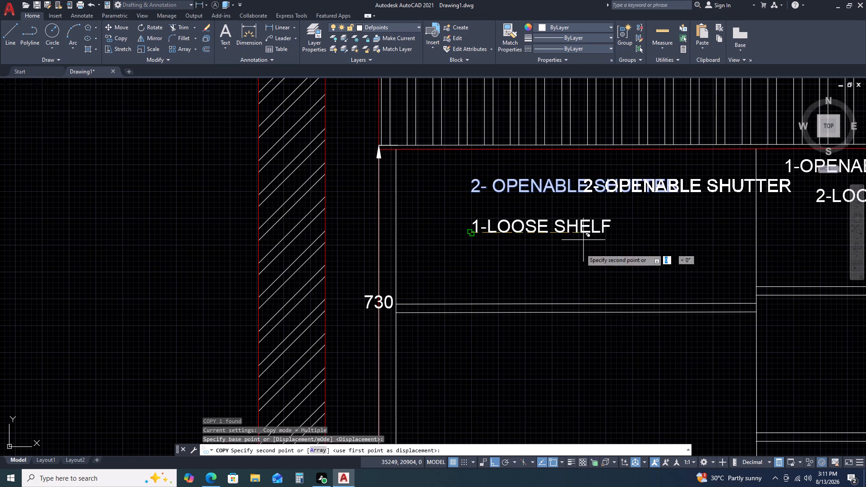
pyautogui.scroll(-2, 569, 328)
pyautogui.moveTo(560, 427); pyautogui.dragTo(535, 282, button='middle')
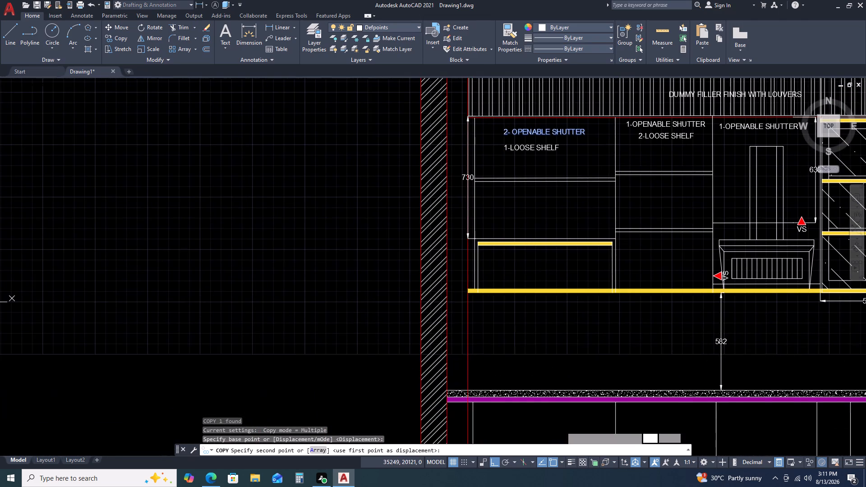
pyautogui.scroll(-3, 563, 384)
pyautogui.scroll(2, 575, 408)
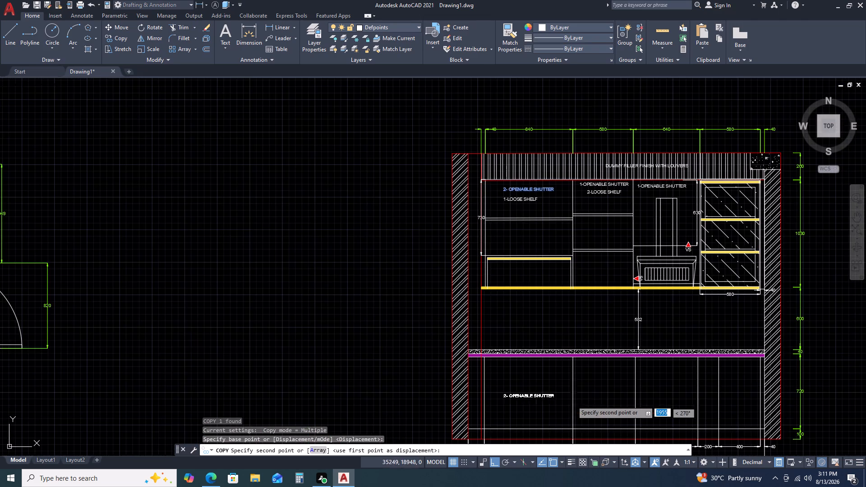
pyautogui.scroll(3, 555, 393)
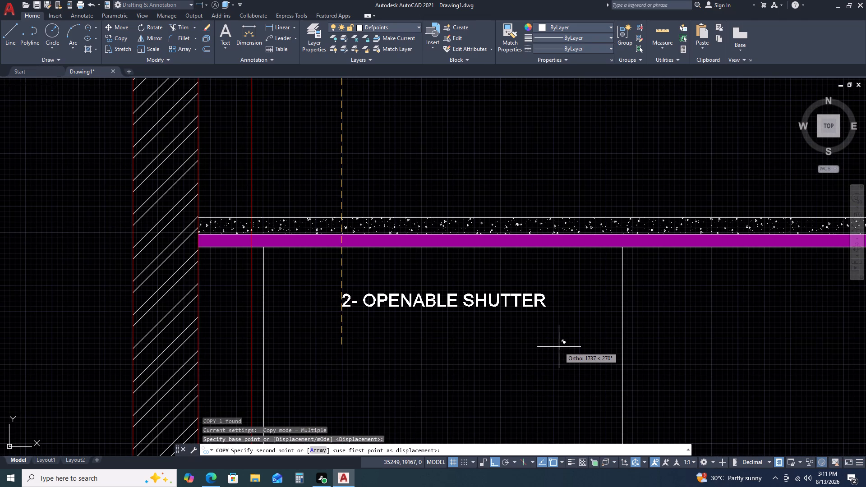
pyautogui.click(566, 339)
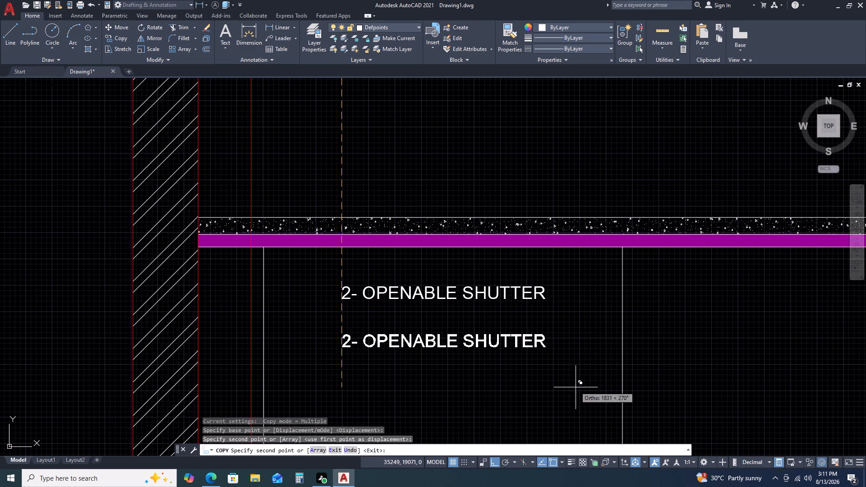
pyautogui.click(581, 393)
pyautogui.click(600, 441)
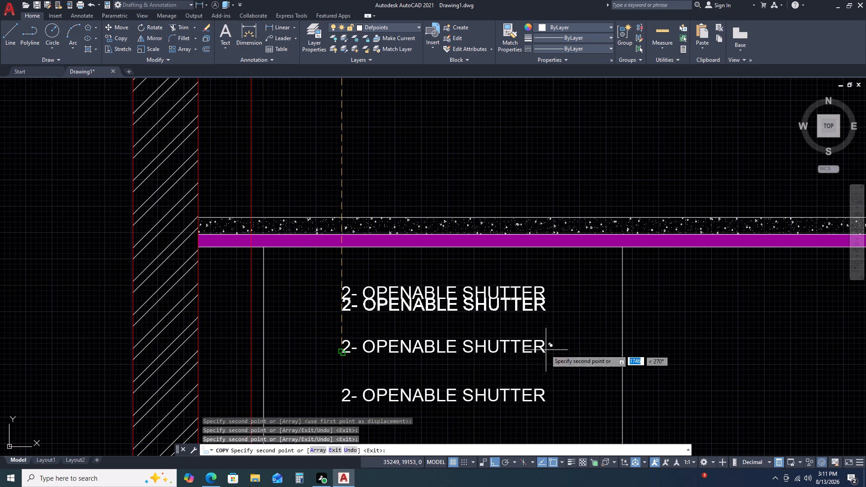
pyautogui.press('Escape')
# Change the middle copied label in the 850 base unit to "SINK UNIT".
pyautogui.doubleClick(485, 343)
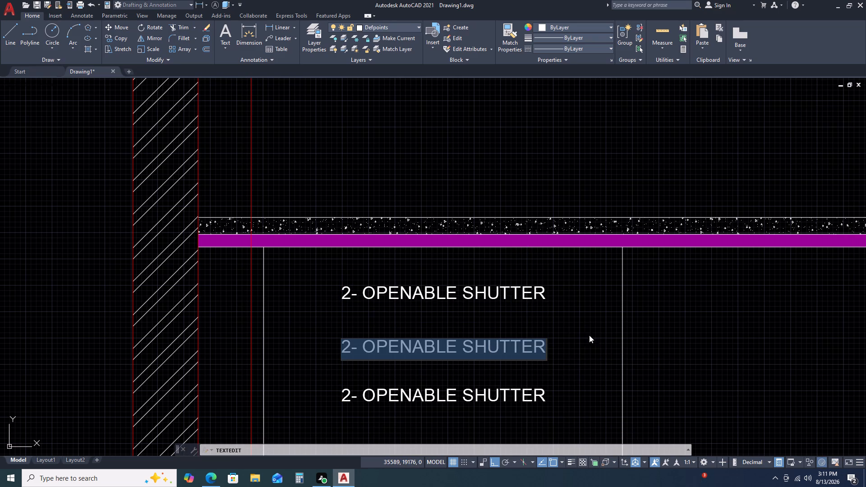
pyautogui.press('s')
pyautogui.press('i')
pyautogui.press('n')
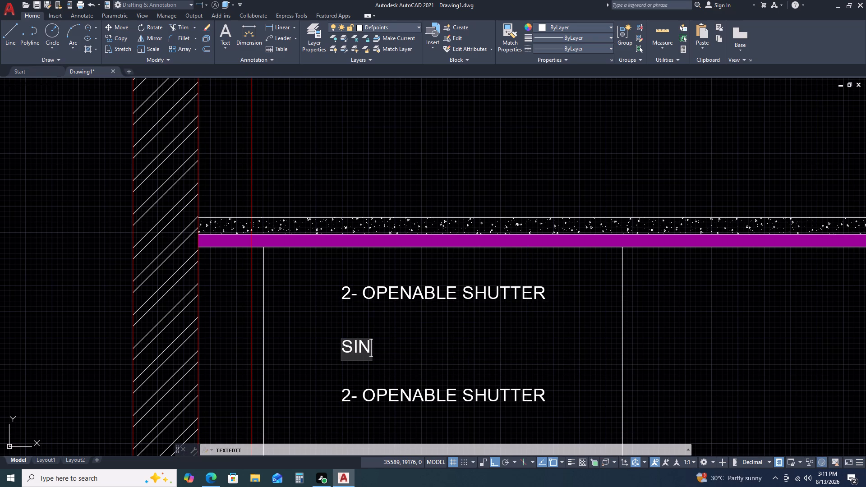
pyautogui.write('K UNIT')
pyautogui.scroll(-2, 591, 331)
pyautogui.scroll(2, 547, 358)
pyautogui.click(545, 353)
# Change the lowest copied label in the 850 base unit to "RO UNDER SINK".
pyautogui.click(547, 350)
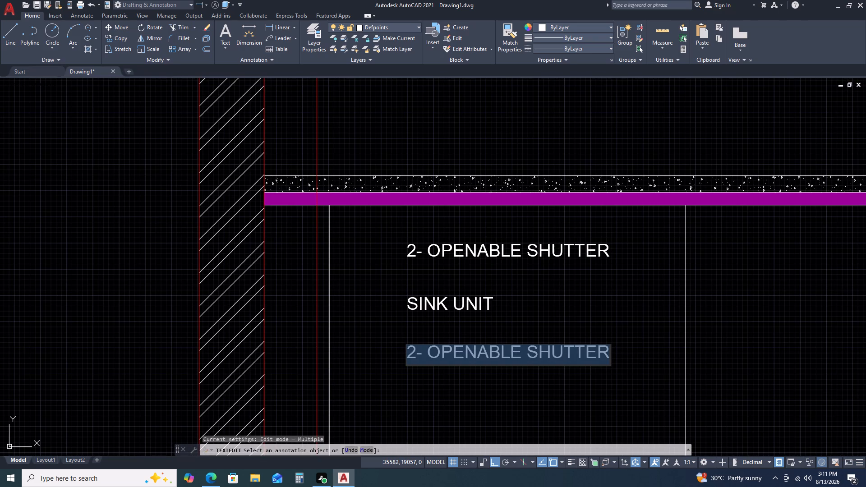
pyautogui.write('RO')
pyautogui.press('space')
pyautogui.write('UNDER SINK')
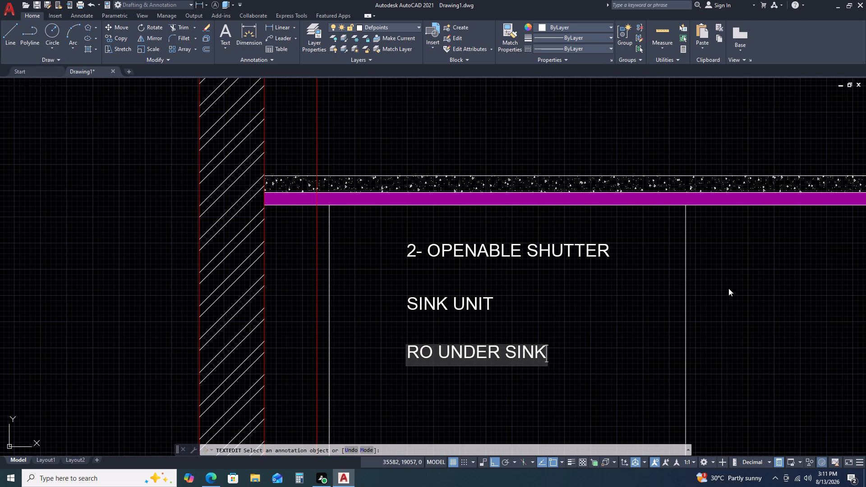
pyautogui.click(569, 297)
pyautogui.scroll(-3, 514, 309)
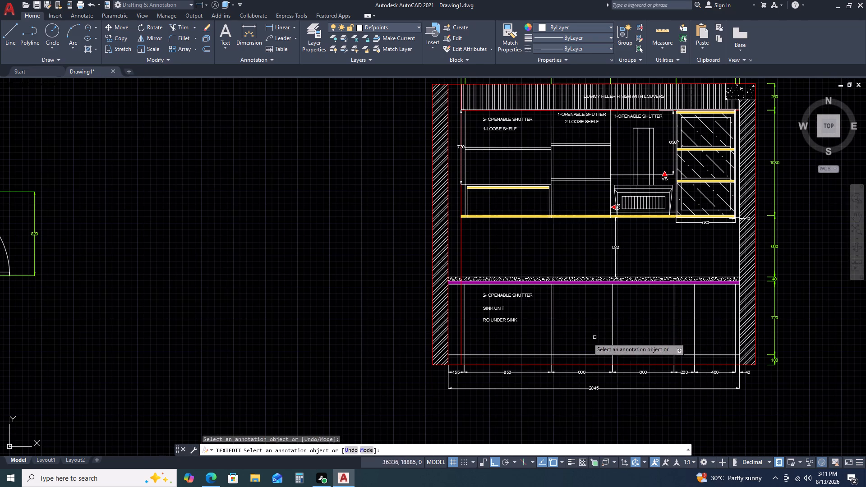
pyautogui.press('Escape')
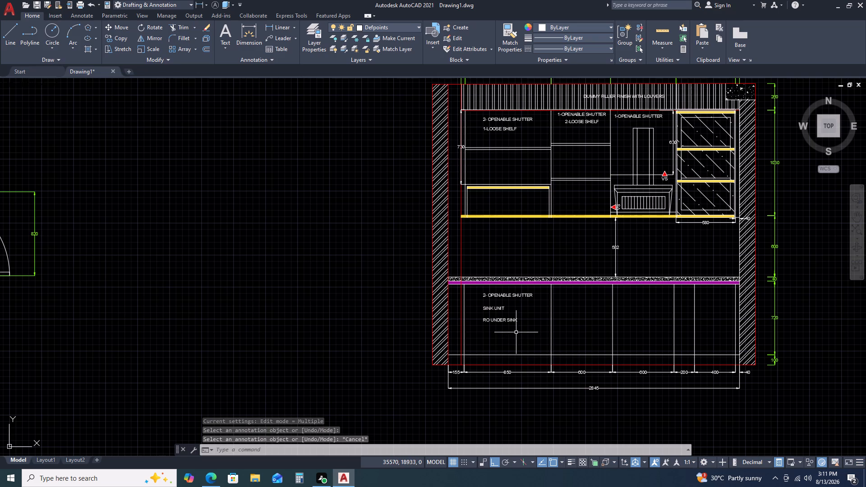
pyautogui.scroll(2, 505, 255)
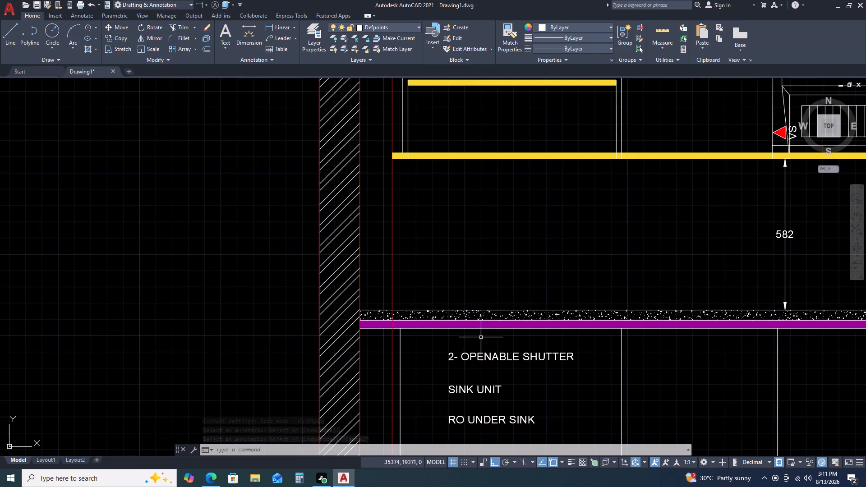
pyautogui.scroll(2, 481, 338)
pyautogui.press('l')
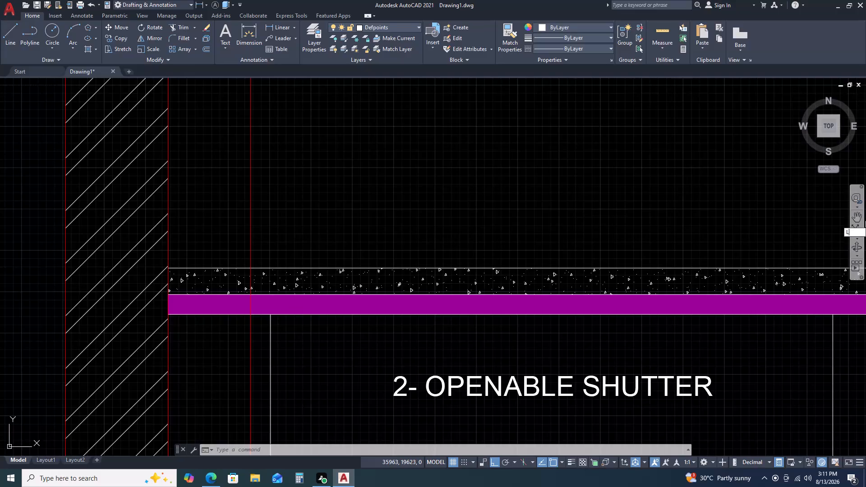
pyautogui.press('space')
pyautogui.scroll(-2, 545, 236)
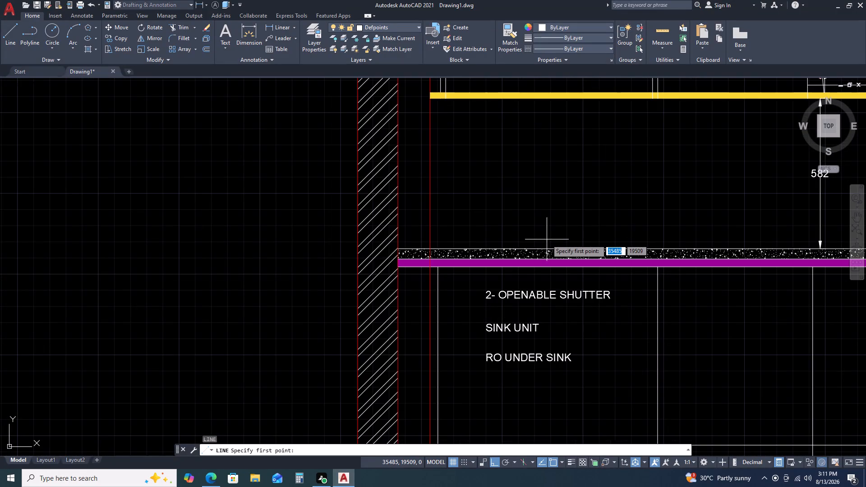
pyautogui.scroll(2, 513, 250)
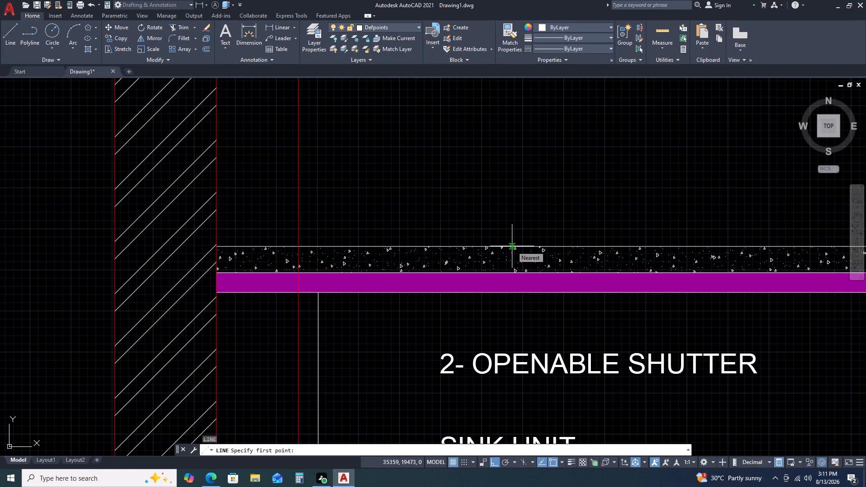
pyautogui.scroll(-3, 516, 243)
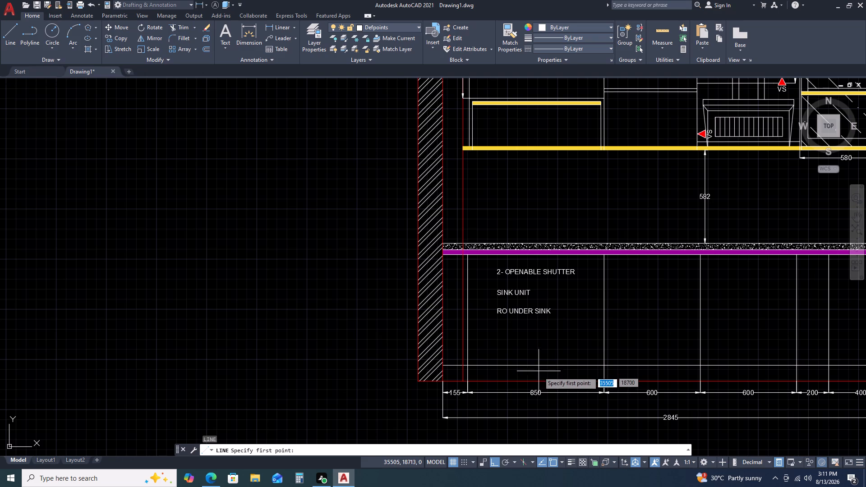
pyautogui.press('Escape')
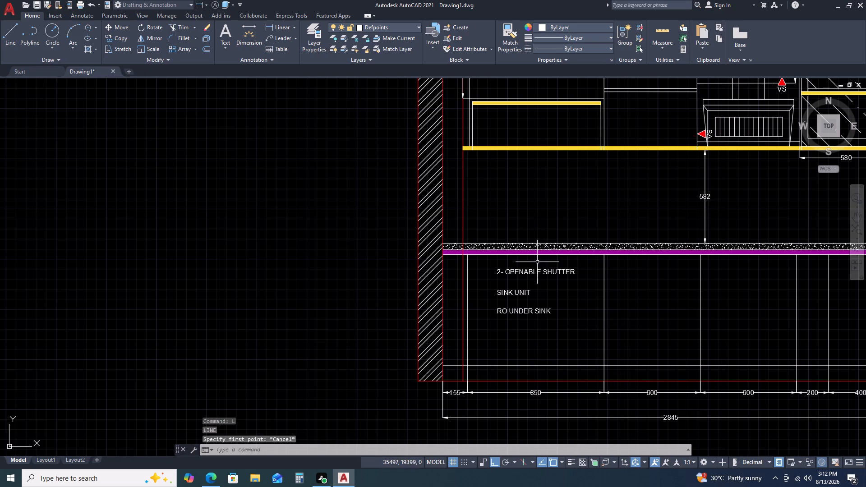
# Draw connected line segments along the top of the skirting, splitting at each base unit division from the 850 unit through the 400 unit.
pyautogui.press('l')
pyautogui.press('space')
pyautogui.click(469, 364)
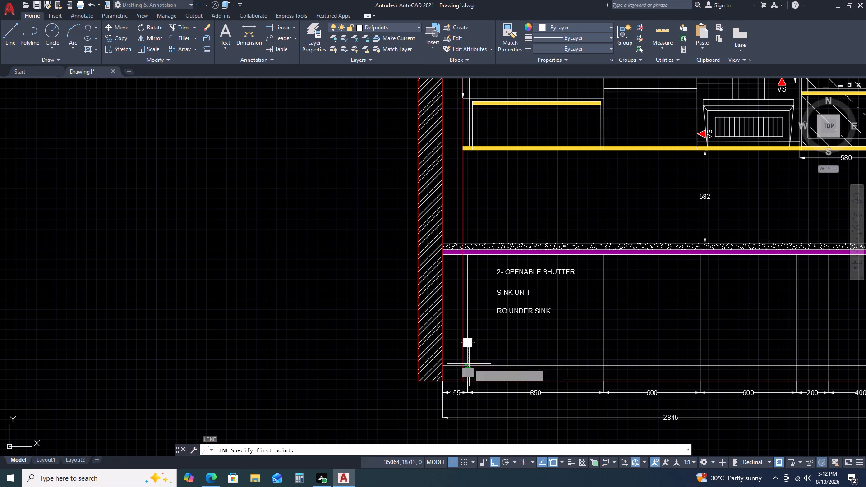
pyautogui.click(604, 366)
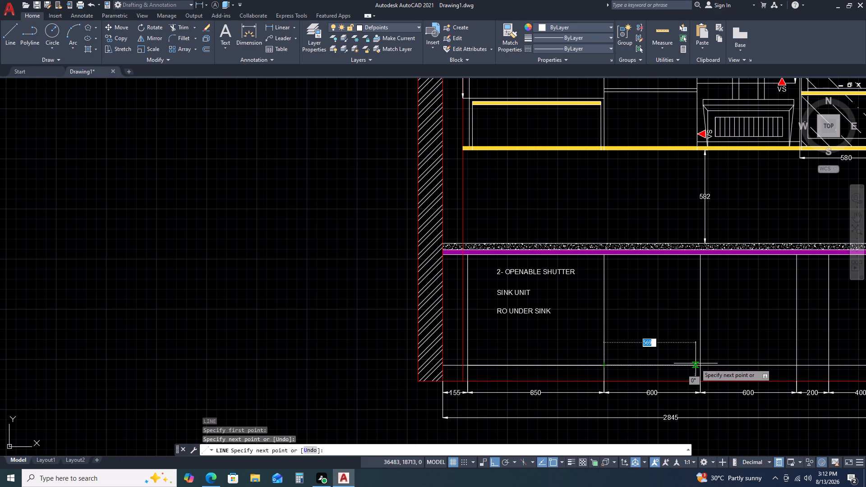
pyautogui.click(699, 365)
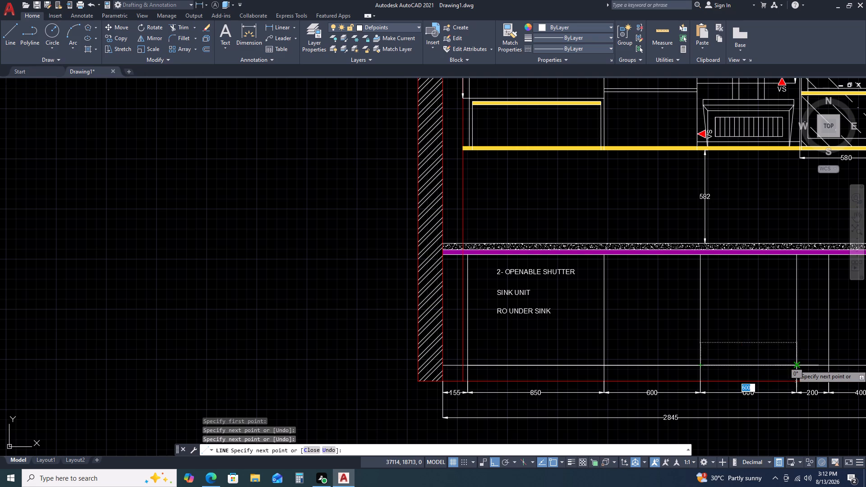
pyautogui.click(797, 365)
pyautogui.moveTo(784, 353); pyautogui.dragTo(570, 337, button='middle')
pyautogui.click(614, 348)
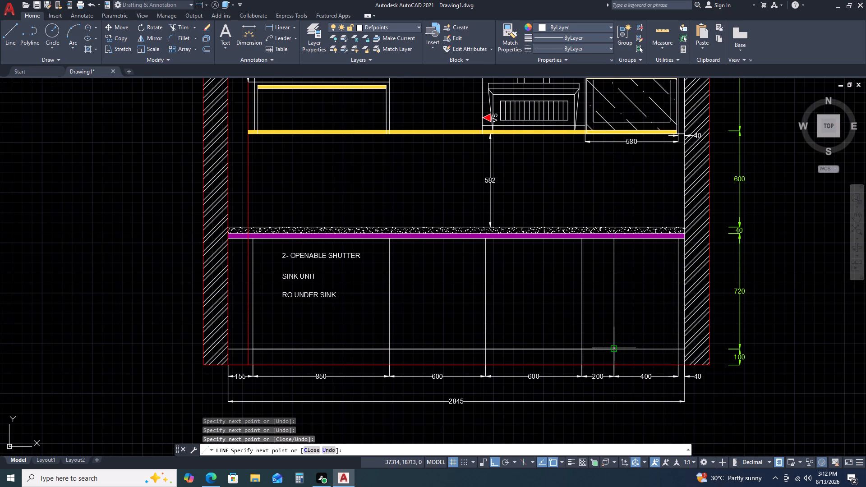
pyautogui.click(679, 349)
pyautogui.press('Escape')
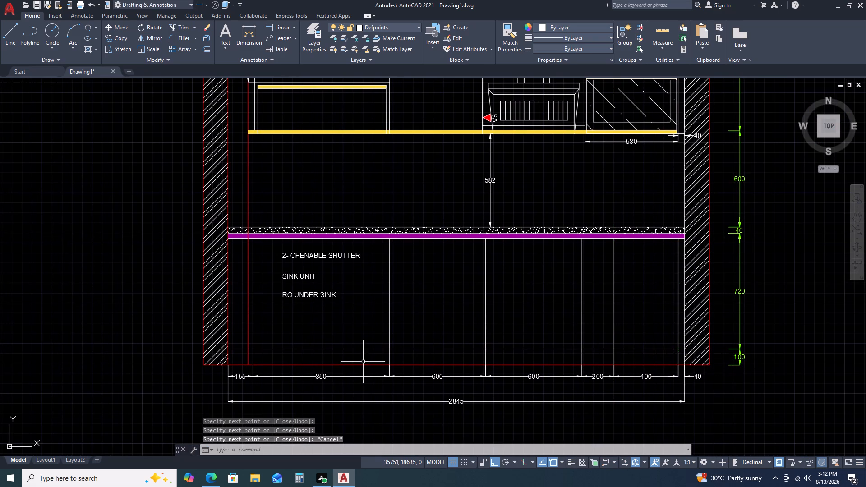
# Draw a vertical line about 760 long from the midpoint of the 850 sink unit's bottom line up to the countertop's top edge.
pyautogui.moveTo(364, 361); pyautogui.dragTo(606, 331, button='middle')
pyautogui.press('l')
pyautogui.press('space')
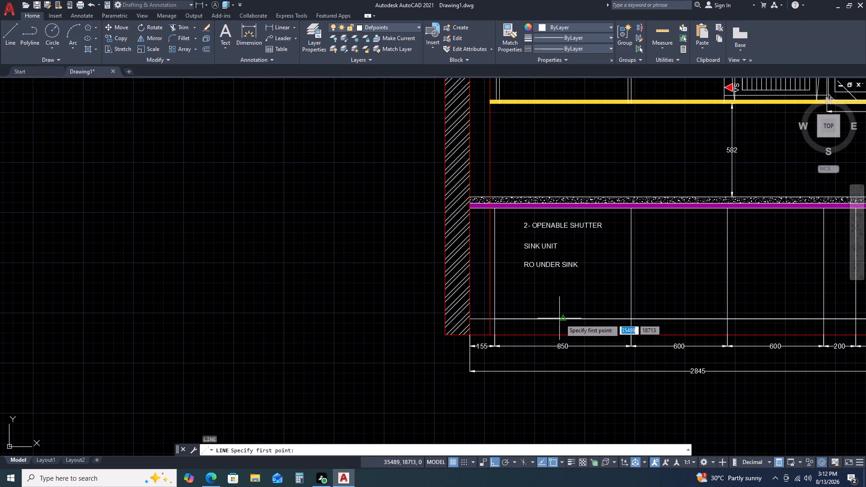
pyautogui.click(564, 319)
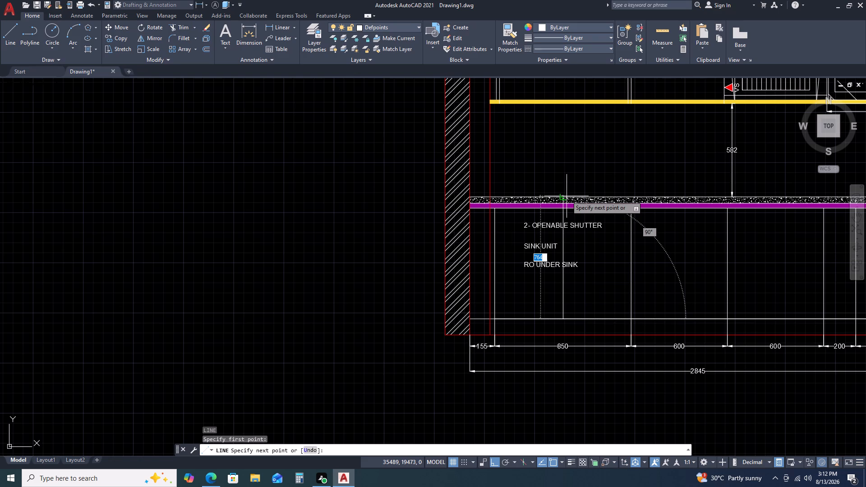
pyautogui.click(561, 196)
pyautogui.press('Escape')
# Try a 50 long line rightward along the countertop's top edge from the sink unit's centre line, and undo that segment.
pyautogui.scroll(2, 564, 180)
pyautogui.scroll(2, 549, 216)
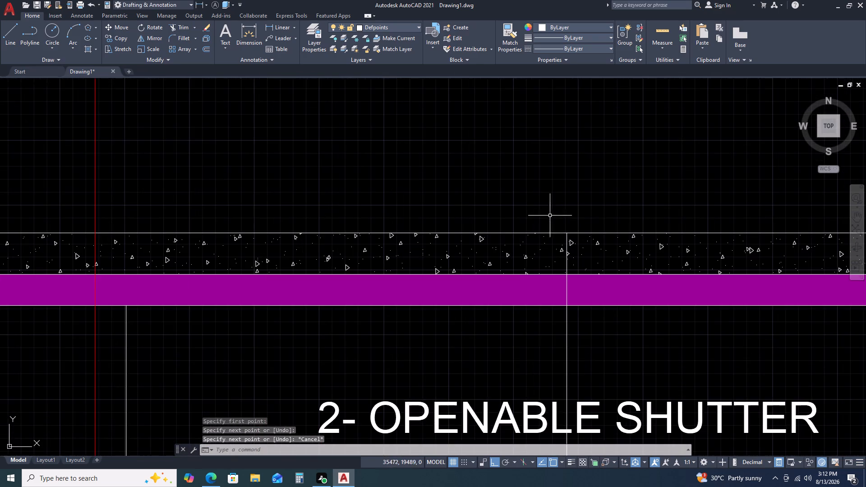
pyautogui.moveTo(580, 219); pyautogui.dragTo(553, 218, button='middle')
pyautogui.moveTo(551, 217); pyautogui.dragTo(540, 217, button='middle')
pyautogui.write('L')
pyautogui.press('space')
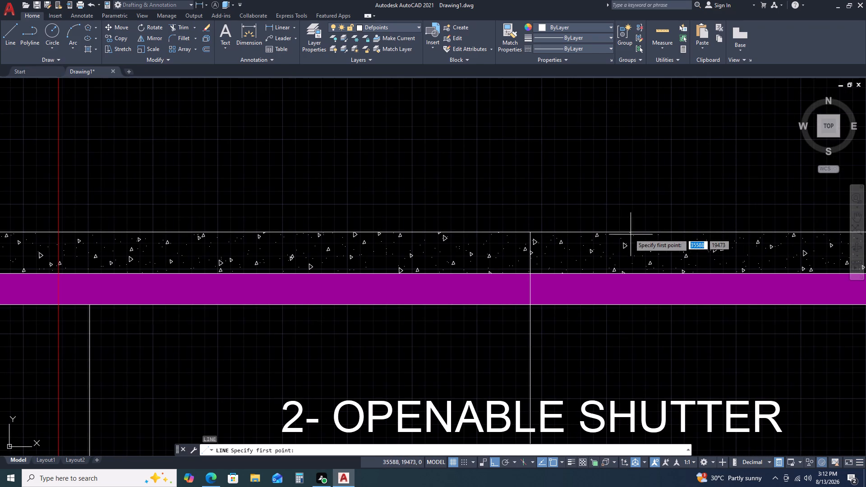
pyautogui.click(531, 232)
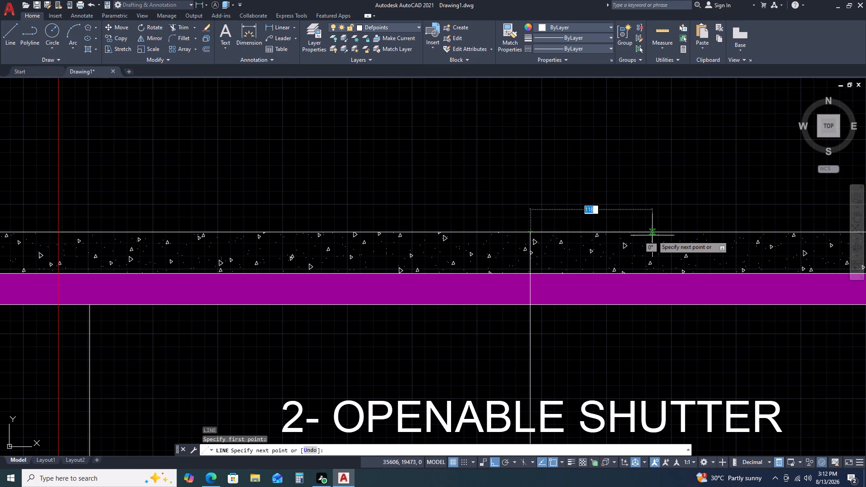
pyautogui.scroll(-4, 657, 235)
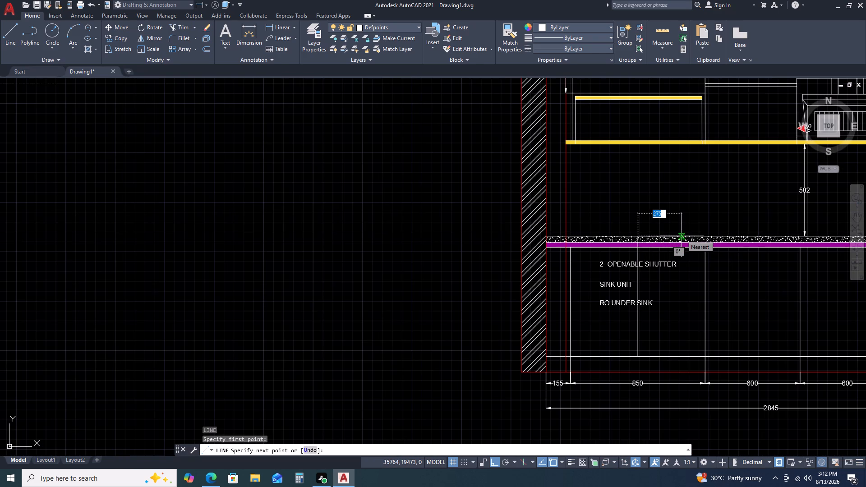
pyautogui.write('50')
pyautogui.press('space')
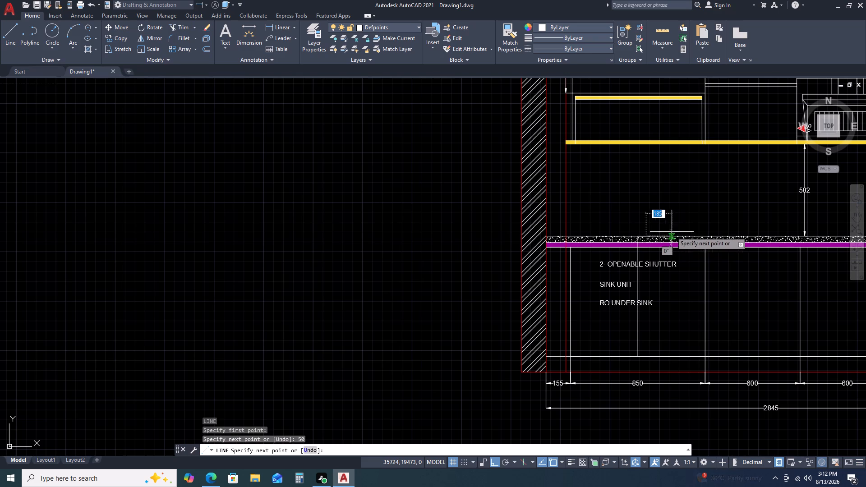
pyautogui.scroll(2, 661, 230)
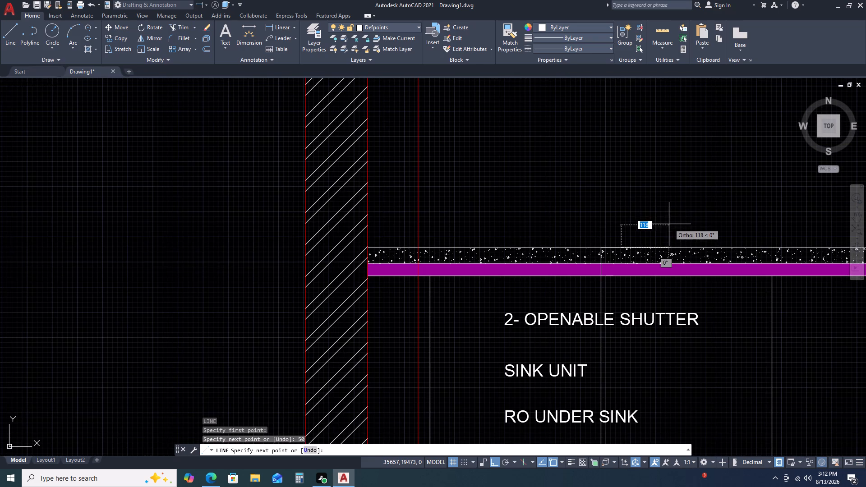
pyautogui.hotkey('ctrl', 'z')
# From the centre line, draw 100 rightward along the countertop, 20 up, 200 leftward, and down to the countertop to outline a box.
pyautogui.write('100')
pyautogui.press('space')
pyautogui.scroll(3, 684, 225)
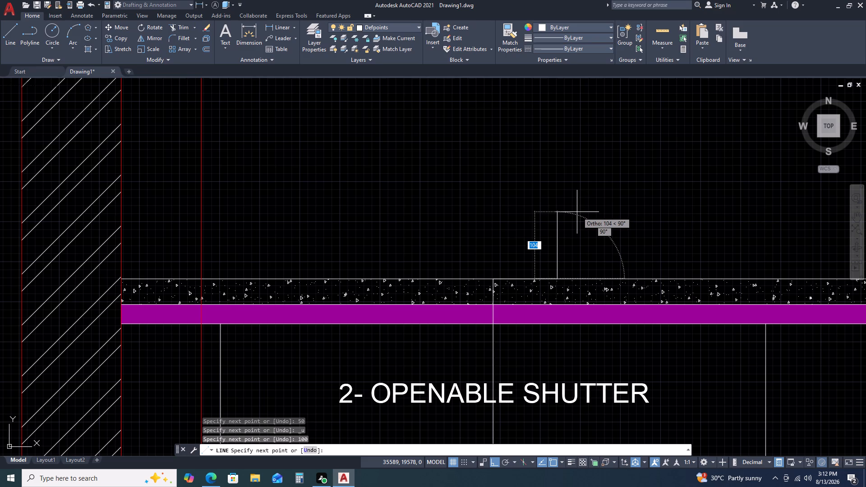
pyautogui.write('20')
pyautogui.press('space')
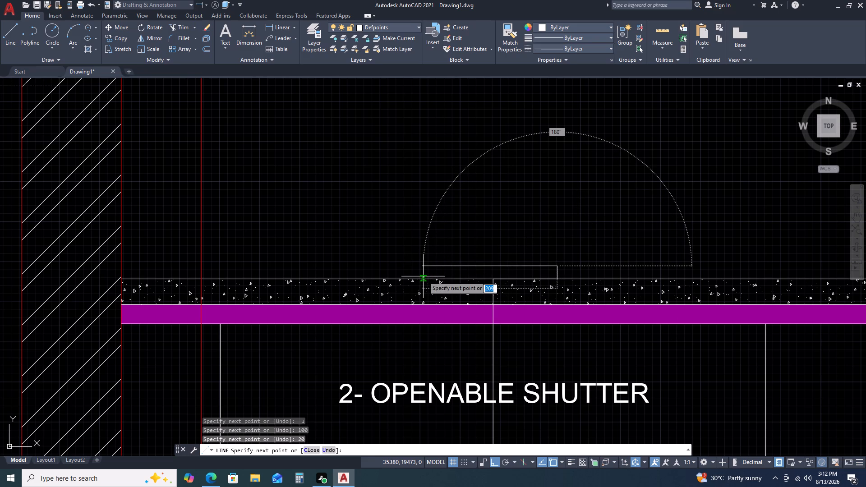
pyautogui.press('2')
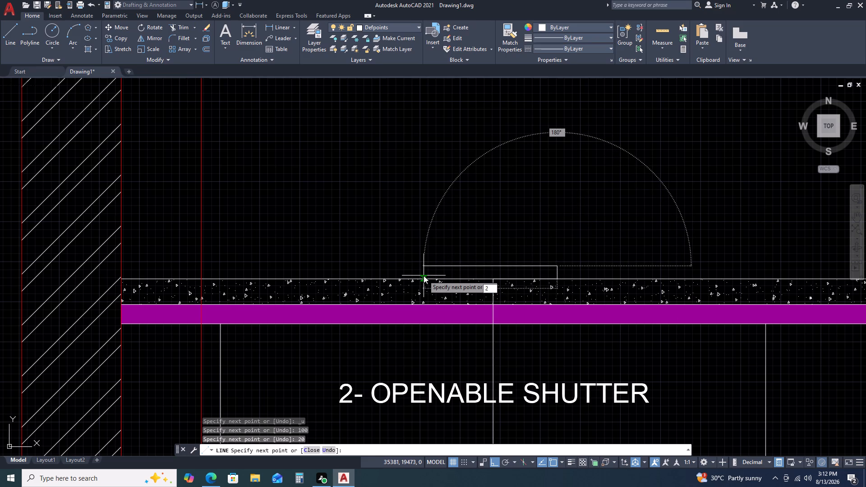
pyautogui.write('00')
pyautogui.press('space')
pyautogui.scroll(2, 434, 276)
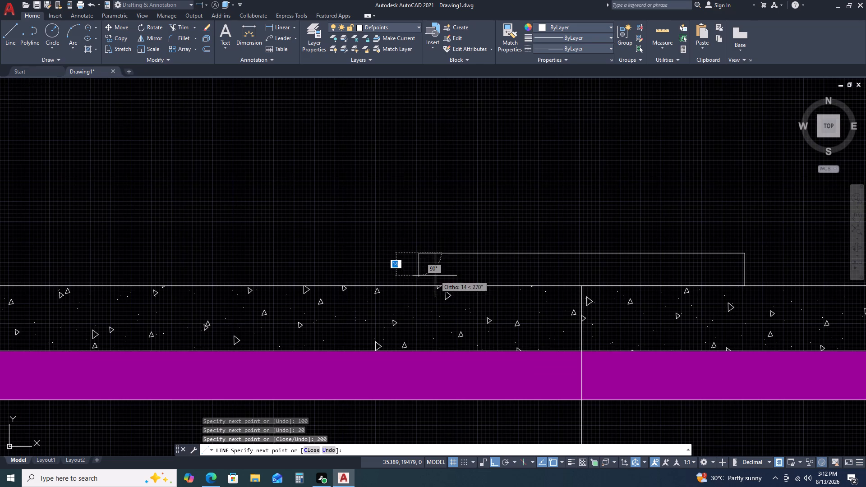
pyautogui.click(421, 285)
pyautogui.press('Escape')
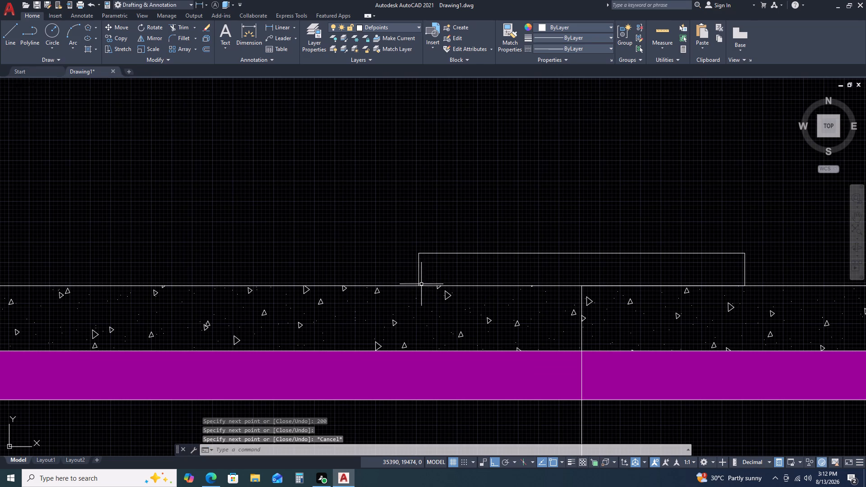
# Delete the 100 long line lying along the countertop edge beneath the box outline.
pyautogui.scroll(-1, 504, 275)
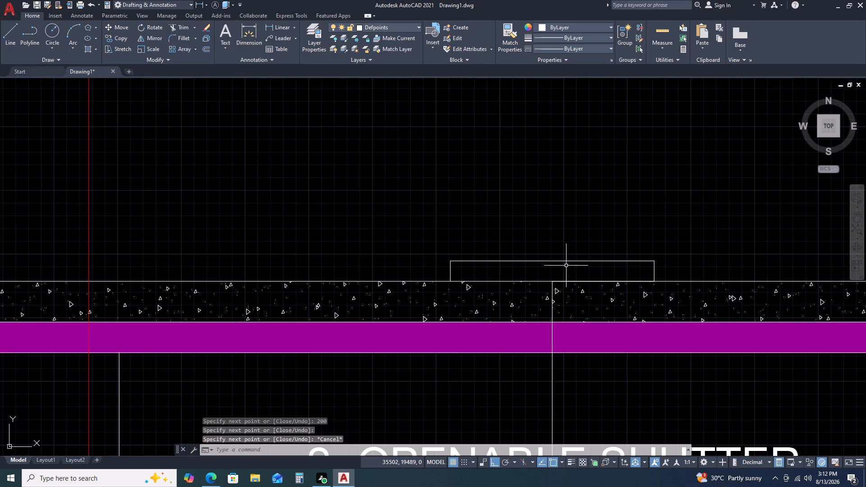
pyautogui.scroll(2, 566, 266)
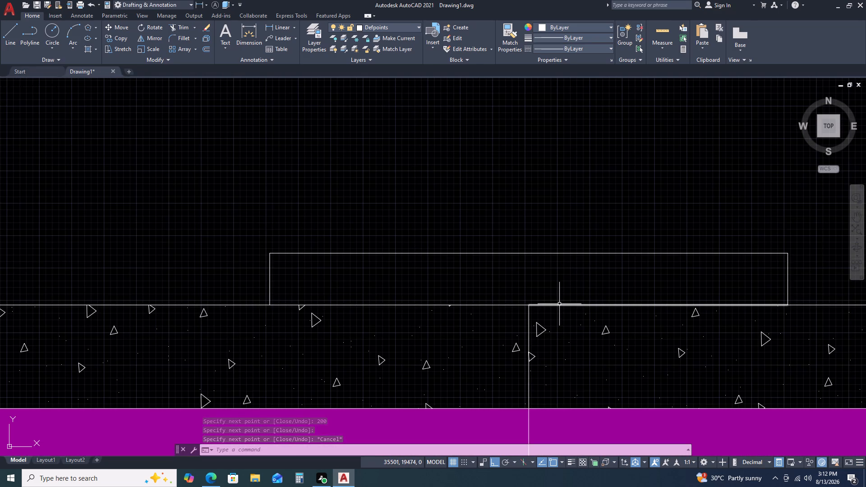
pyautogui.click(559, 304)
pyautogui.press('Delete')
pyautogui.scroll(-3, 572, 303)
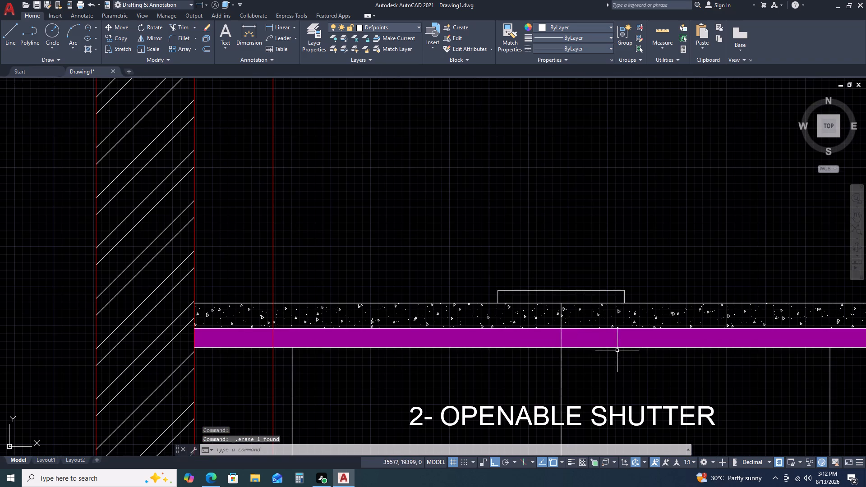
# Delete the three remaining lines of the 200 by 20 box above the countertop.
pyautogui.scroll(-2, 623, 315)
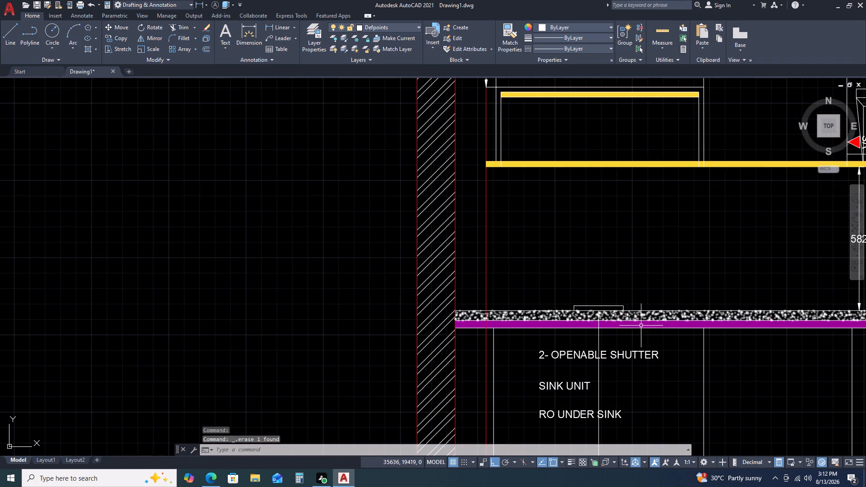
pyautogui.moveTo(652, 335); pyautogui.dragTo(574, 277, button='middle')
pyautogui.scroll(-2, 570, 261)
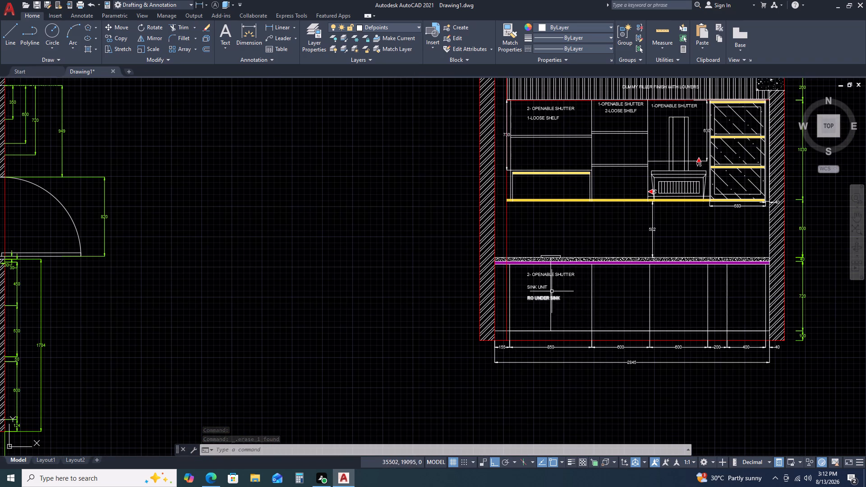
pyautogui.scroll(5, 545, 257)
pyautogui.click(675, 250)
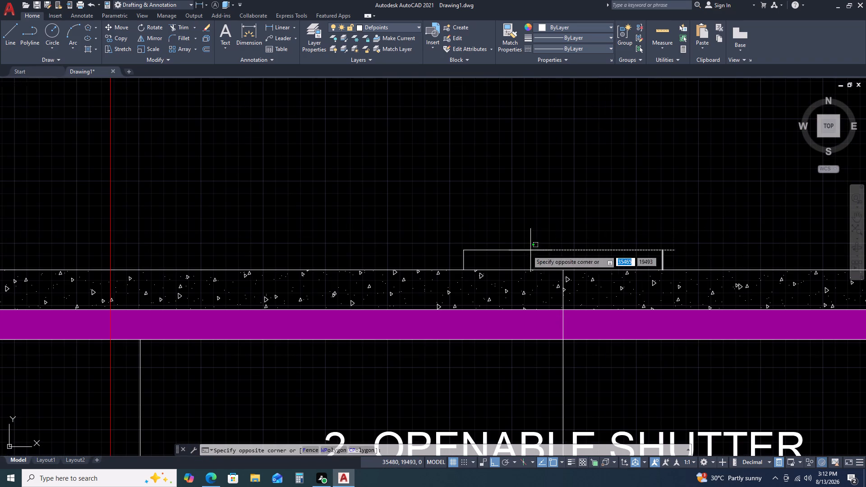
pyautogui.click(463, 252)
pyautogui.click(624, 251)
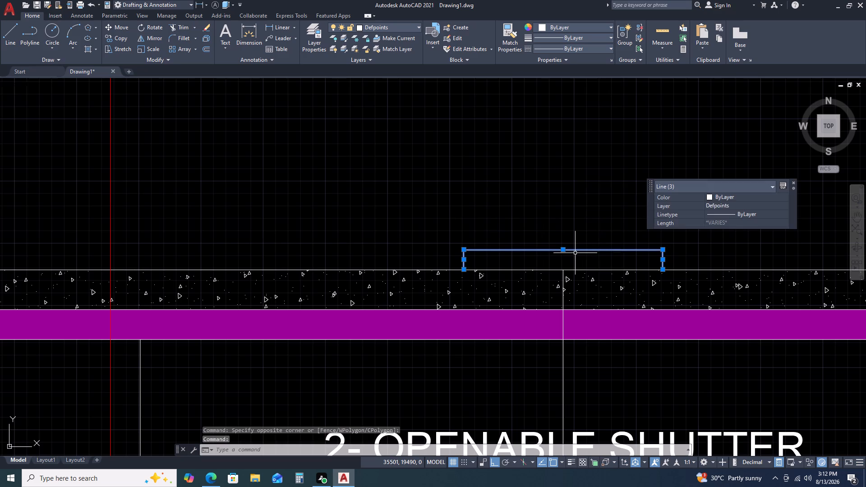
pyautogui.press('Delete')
# Draw a 50 long line rightward along the countertop's top edge from the top of the sink unit's centre line.
pyautogui.write('L')
pyautogui.press('space')
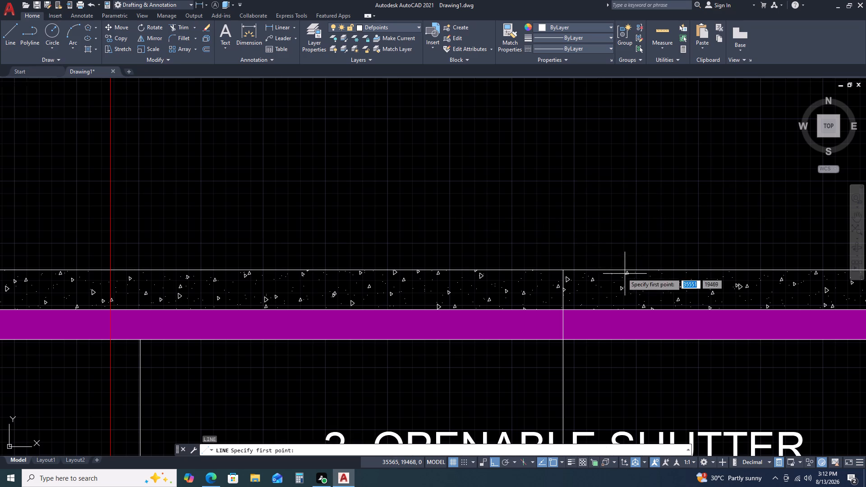
pyautogui.click(563, 269)
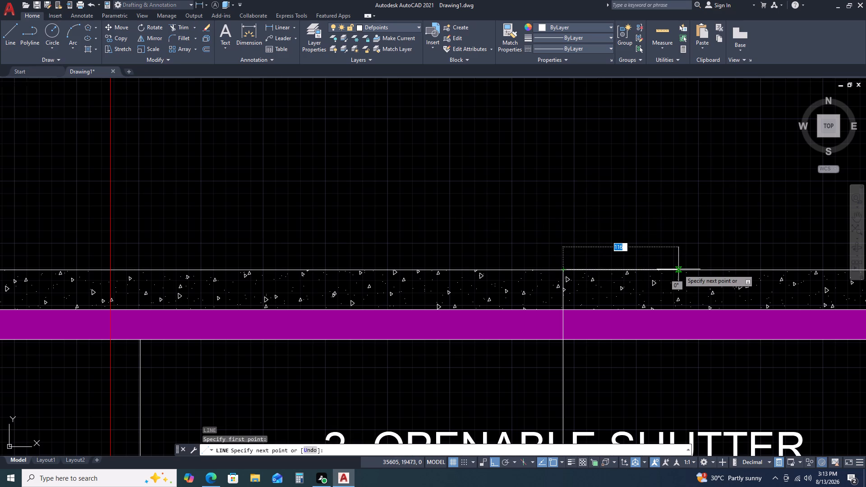
pyautogui.write('50')
pyautogui.press('space')
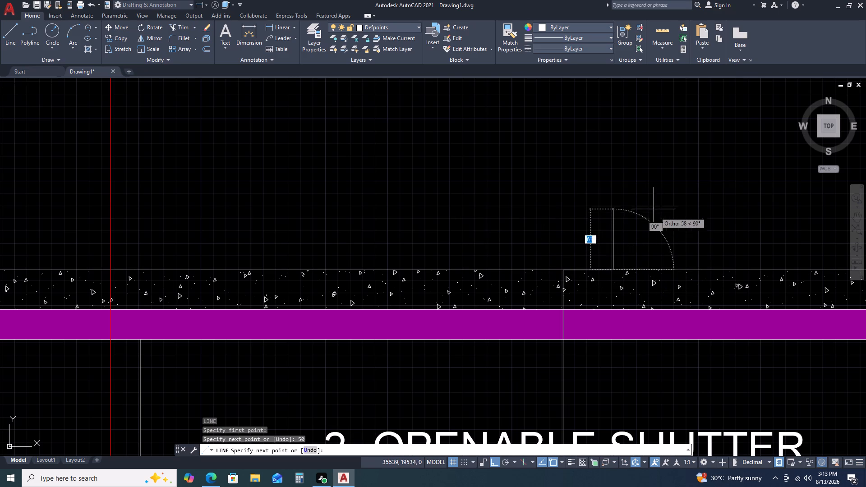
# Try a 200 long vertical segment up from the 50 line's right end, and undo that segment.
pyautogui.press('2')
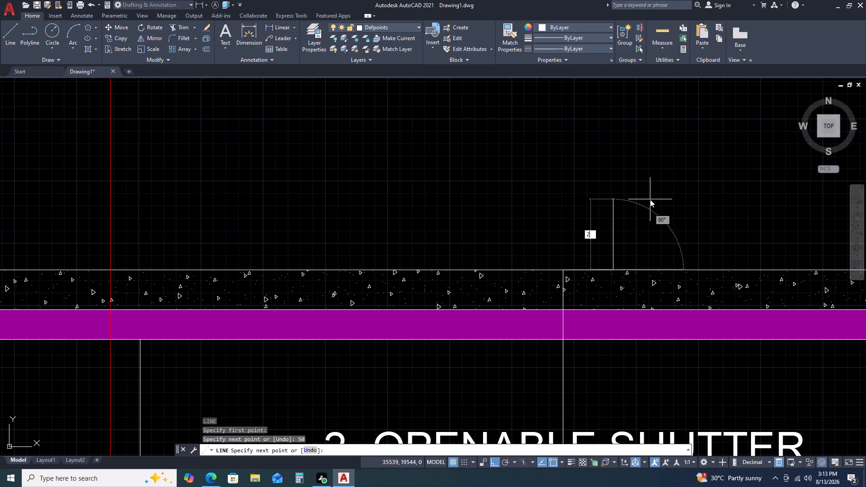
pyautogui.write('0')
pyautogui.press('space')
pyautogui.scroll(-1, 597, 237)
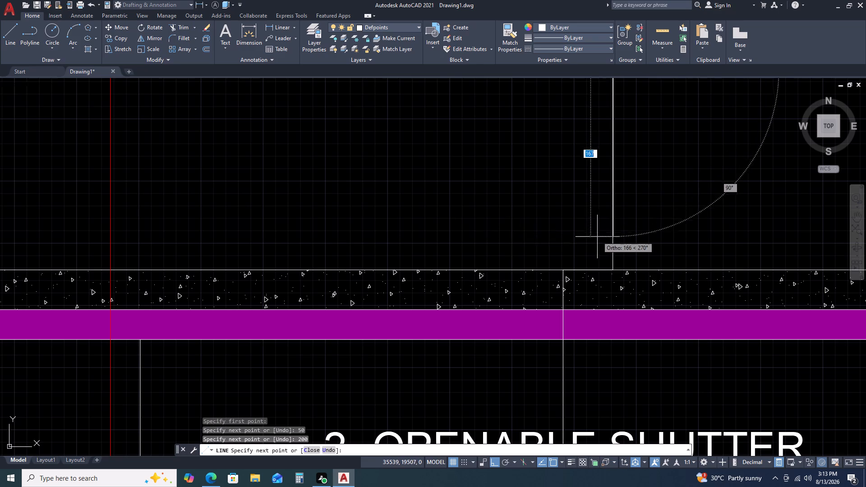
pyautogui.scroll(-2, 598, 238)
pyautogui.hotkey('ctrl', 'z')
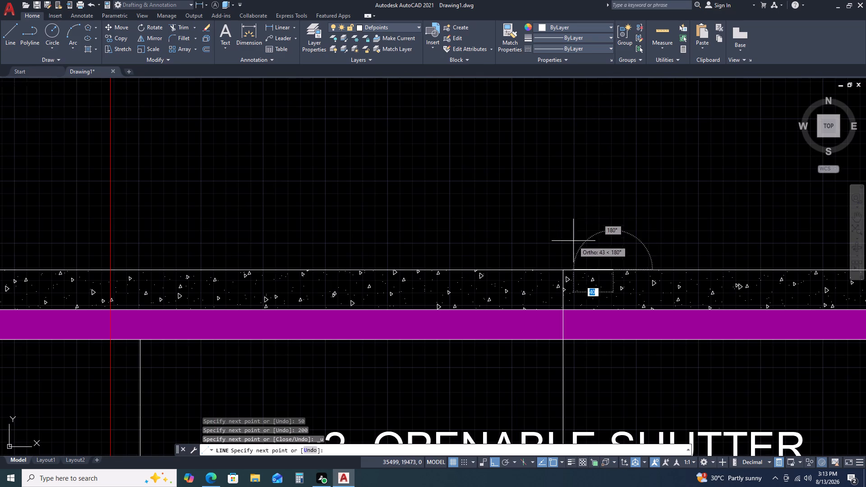
# Continue the line 20 up, 100 leftward, and down to the countertop, outlining a 100 by 20 box centred over the sink unit.
pyautogui.press('2')
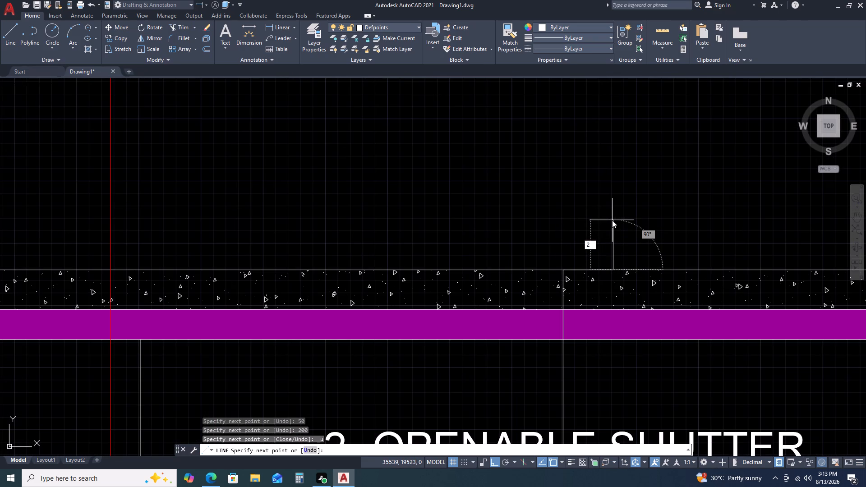
pyautogui.write('0')
pyautogui.press('space')
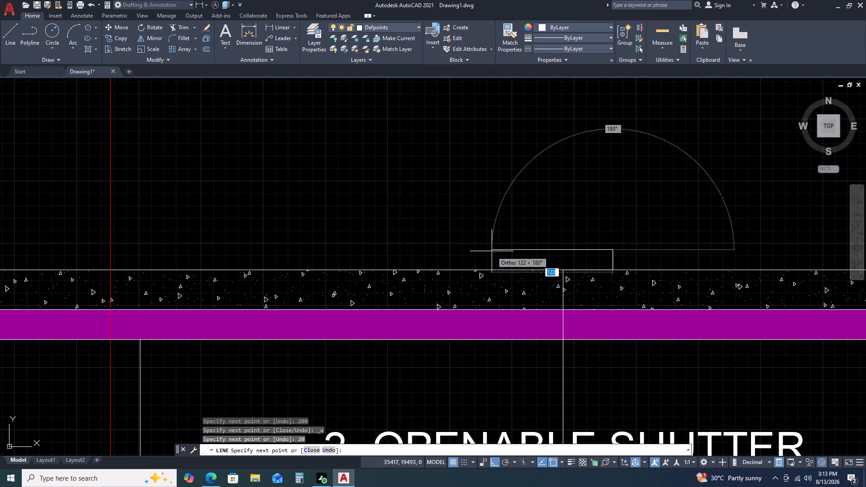
pyautogui.press('1')
pyautogui.press('0')
pyautogui.write('0')
pyautogui.press('space')
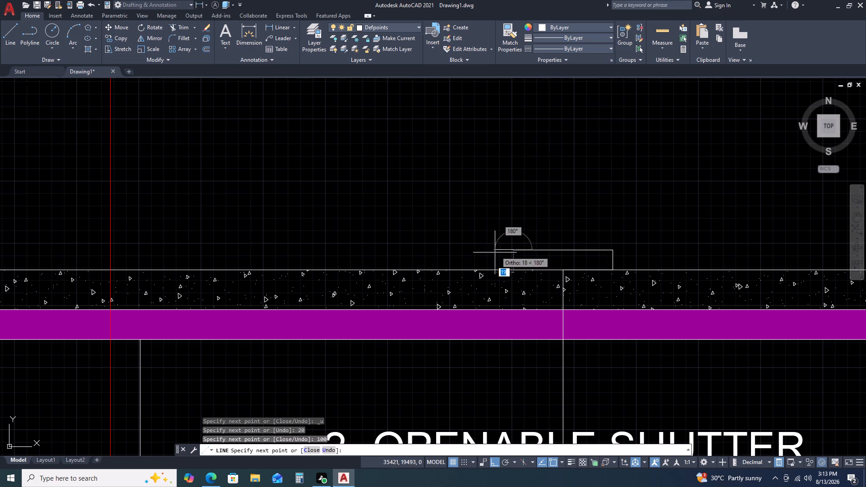
pyautogui.click(514, 269)
pyautogui.press('Escape')
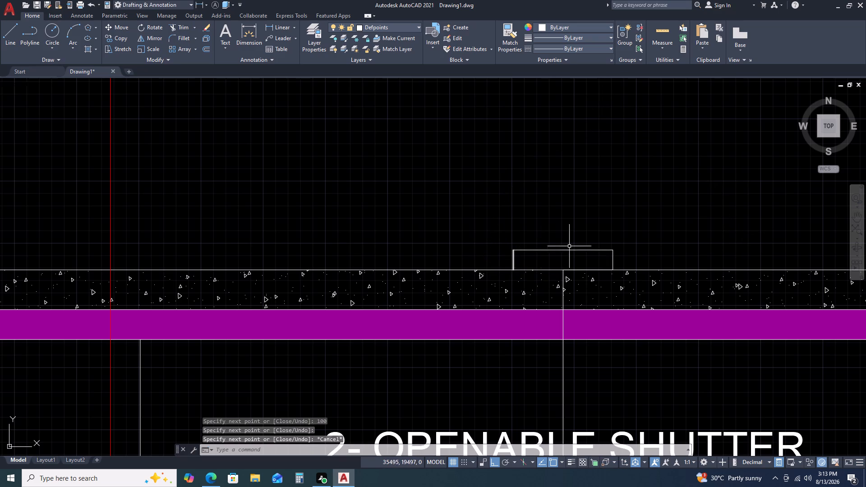
# Start a line on the countertop's top edge just right of the 100 by 20 box and draw it 30 up.
pyautogui.scroll(-2, 650, 248)
pyautogui.moveTo(696, 241); pyautogui.dragTo(600, 237, button='middle')
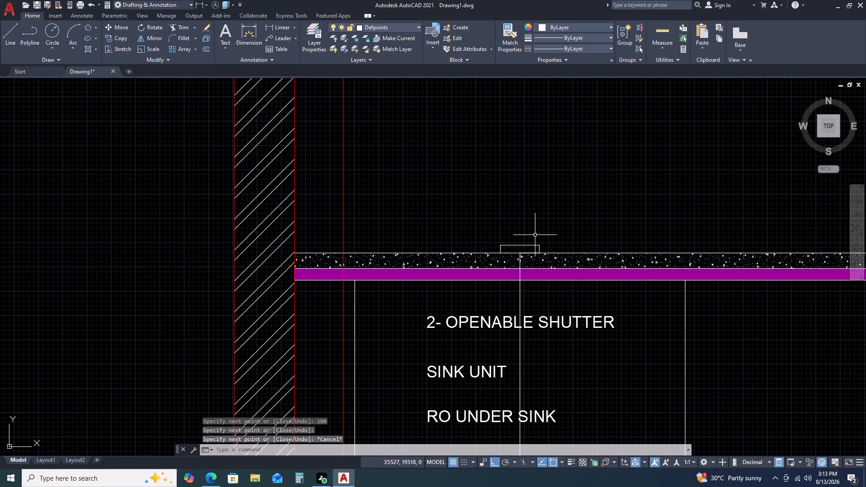
pyautogui.write('L')
pyautogui.press('space')
pyautogui.scroll(2, 542, 252)
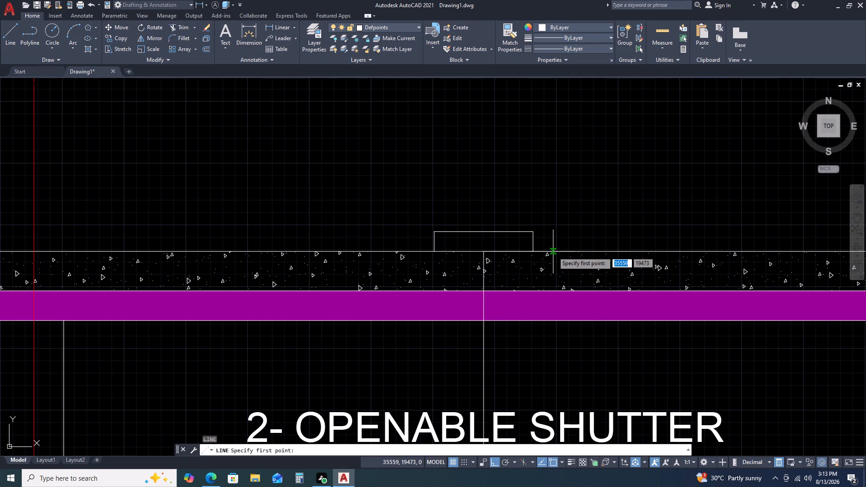
pyautogui.click(570, 252)
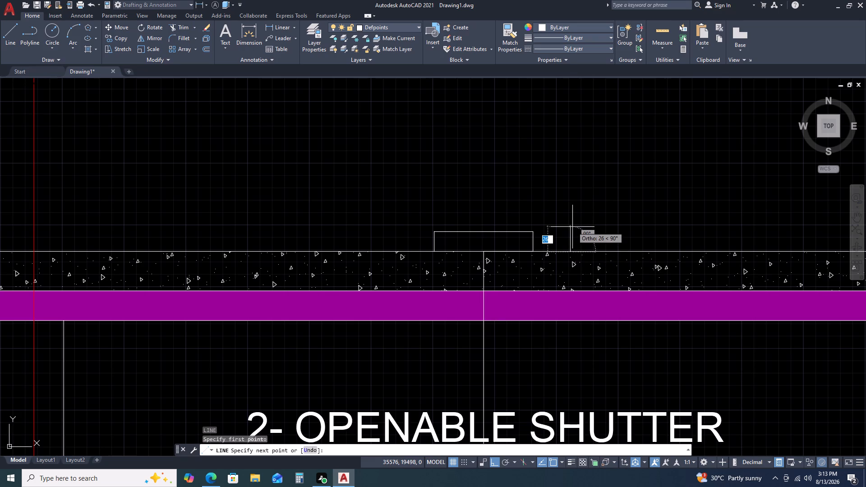
pyautogui.write('30')
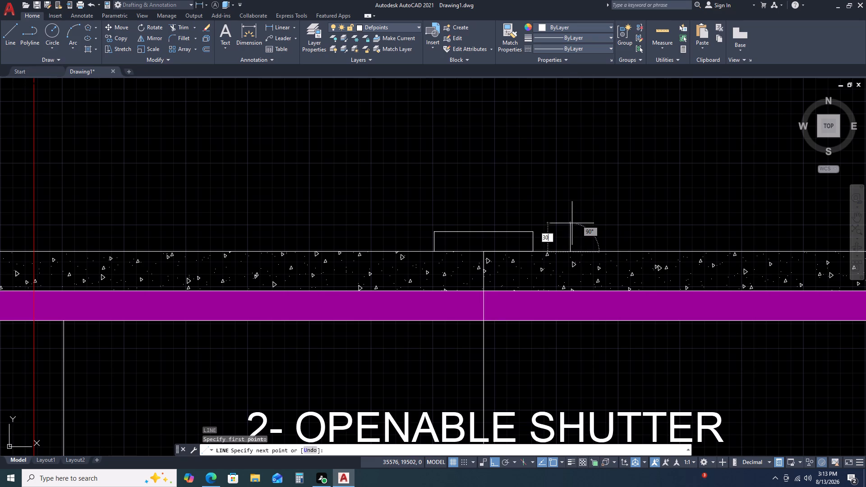
pyautogui.press('space')
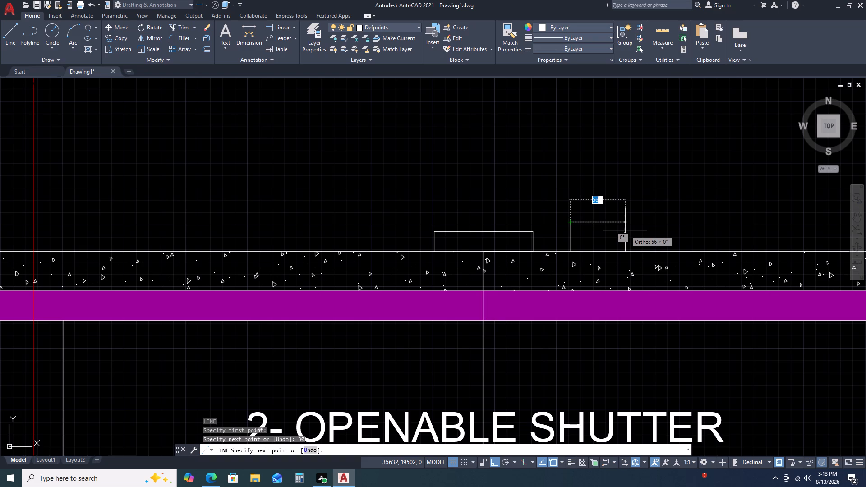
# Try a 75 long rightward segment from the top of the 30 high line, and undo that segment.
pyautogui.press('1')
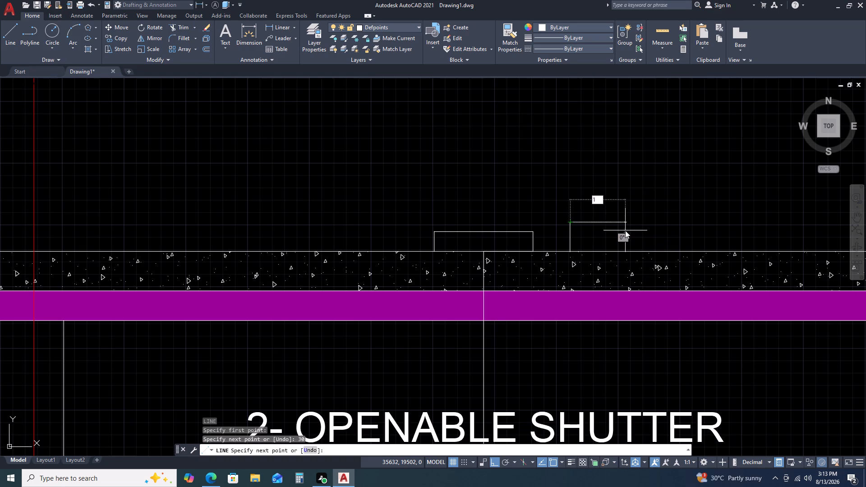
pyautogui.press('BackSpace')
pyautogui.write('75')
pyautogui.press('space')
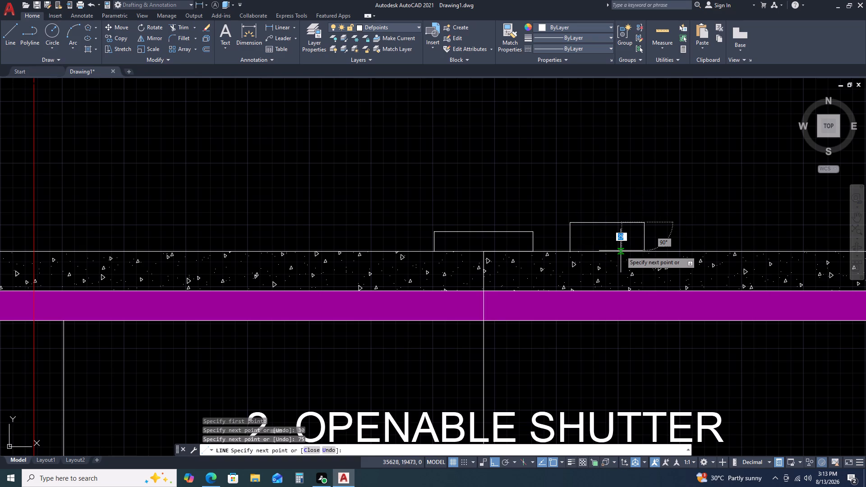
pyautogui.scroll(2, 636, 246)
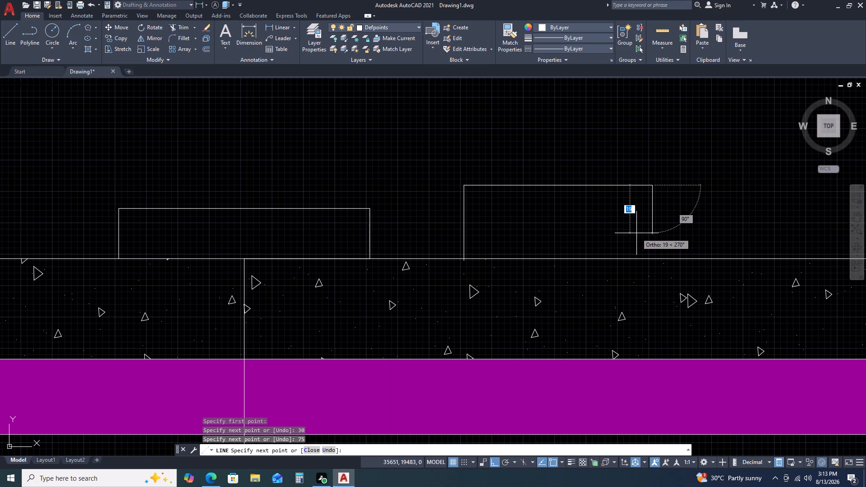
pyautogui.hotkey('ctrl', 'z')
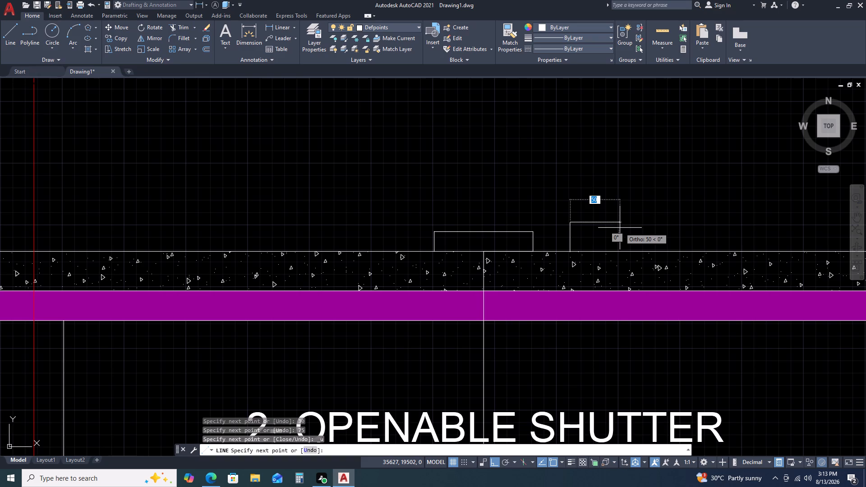
# Continue the line about 50 rightward and about 10 down, leaving the outline open above the countertop.
pyautogui.click(619, 228)
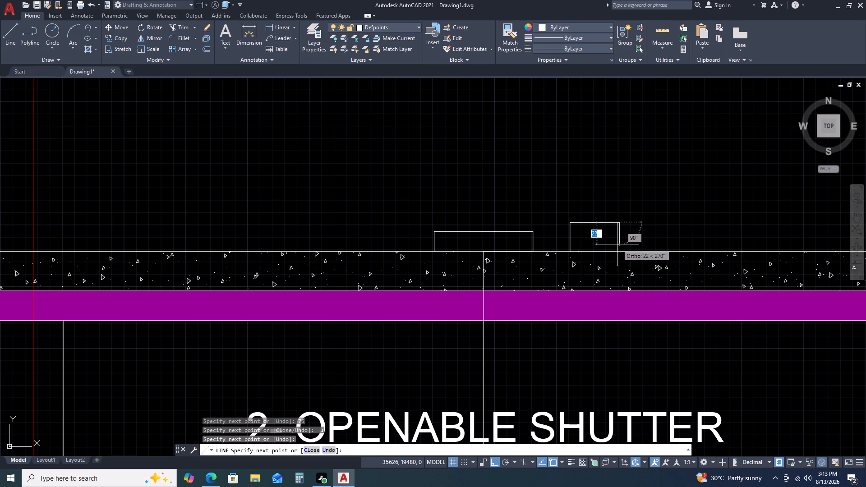
pyautogui.scroll(2, 617, 243)
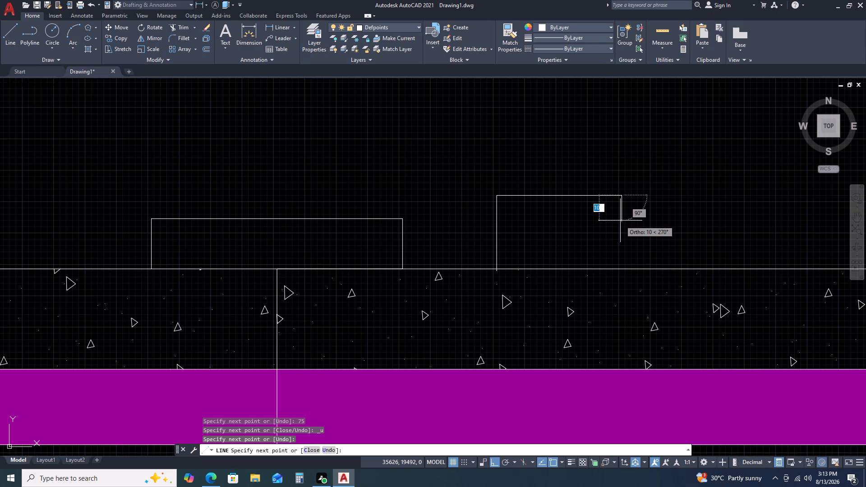
pyautogui.click(620, 221)
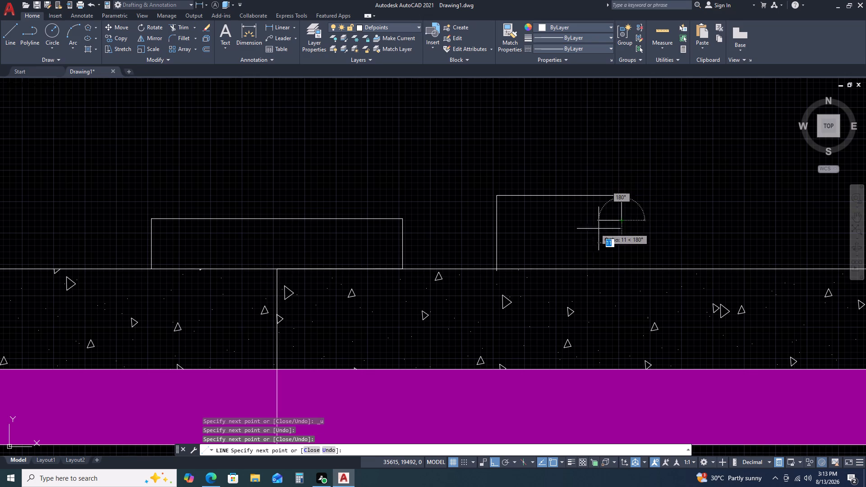
pyautogui.press('Escape')
# Draw a three-point arc from the lower end of the short 10 segment curving inward to just below the countertop's top edge.
pyautogui.scroll(-2, 576, 234)
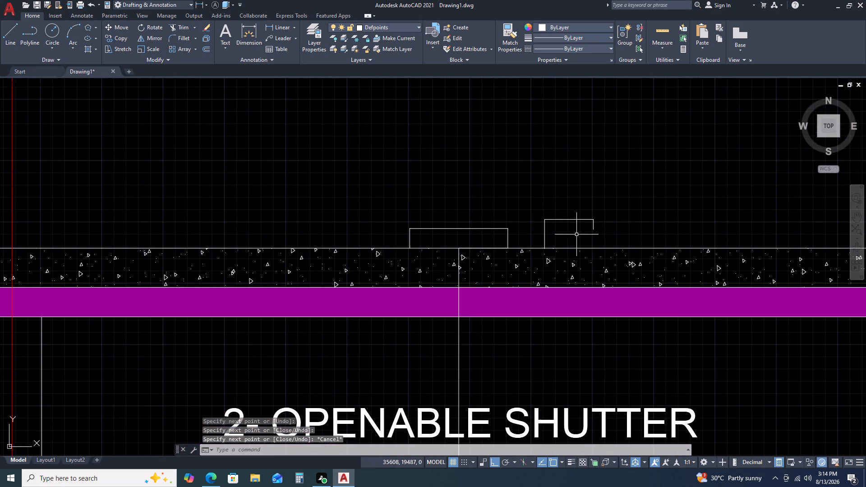
pyautogui.press('a')
pyautogui.press('r')
pyautogui.write('C')
pyautogui.press('space')
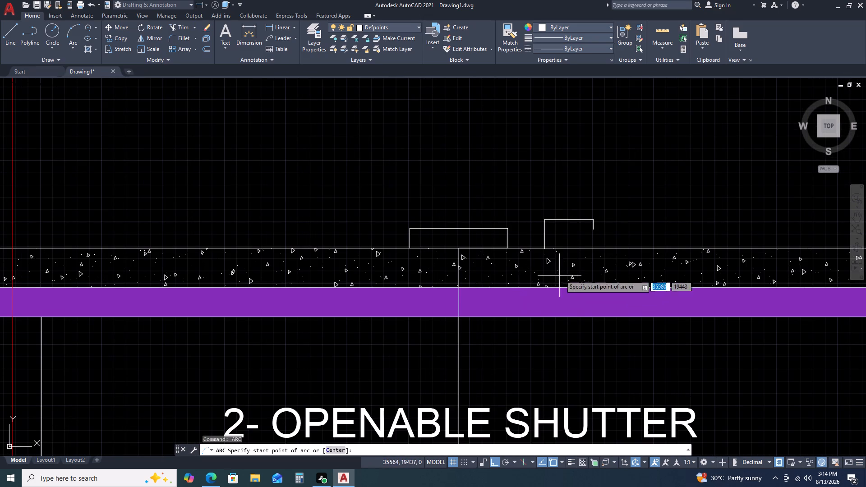
pyautogui.scroll(3, 587, 241)
pyautogui.click(607, 193)
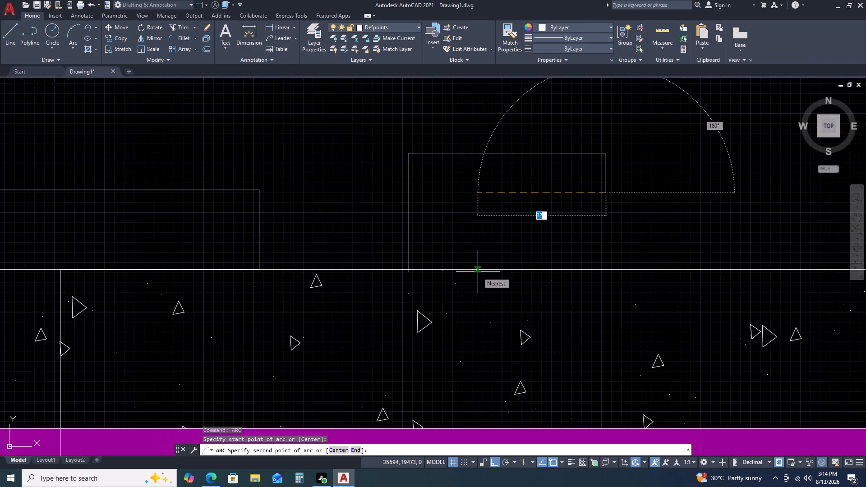
pyautogui.click(503, 269)
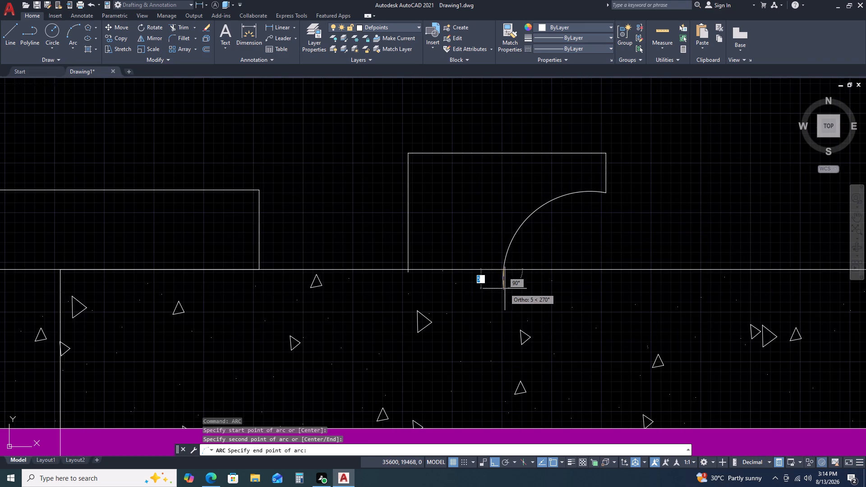
pyautogui.click(505, 289)
pyautogui.press('Escape')
# Trim the end of the arc that extends below the countertop's top edge.
pyautogui.write('TR')
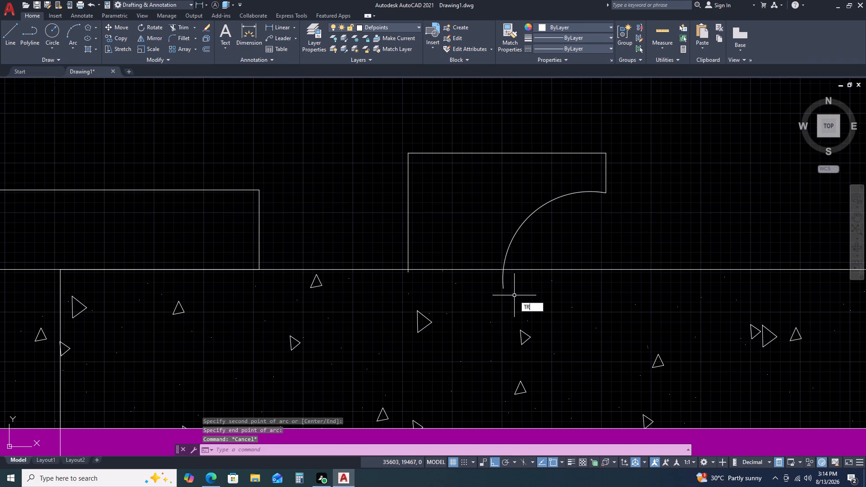
pyautogui.press('space')
pyautogui.click(507, 277)
pyautogui.click(497, 282)
pyautogui.press('Escape')
# Mirror the small curved outline across the sink unit's vertical centre line, keeping the original.
pyautogui.scroll(-3, 527, 292)
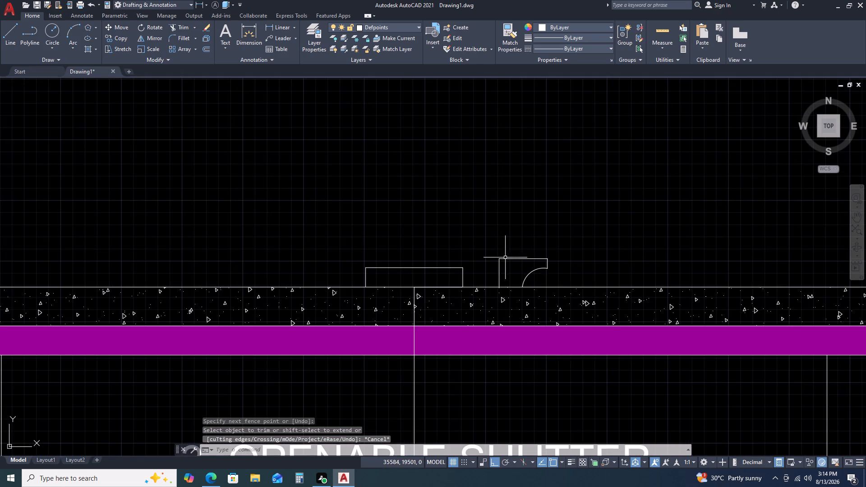
pyautogui.click(492, 249)
pyautogui.click(559, 293)
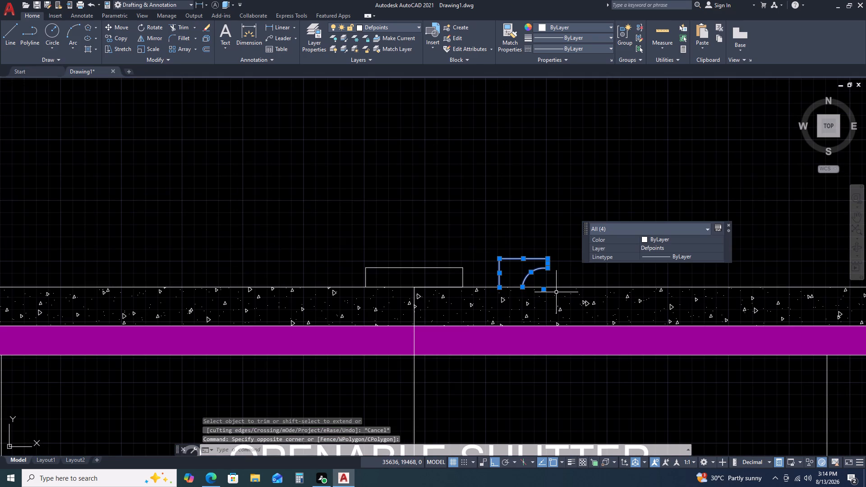
pyautogui.write('MI')
pyautogui.press('space')
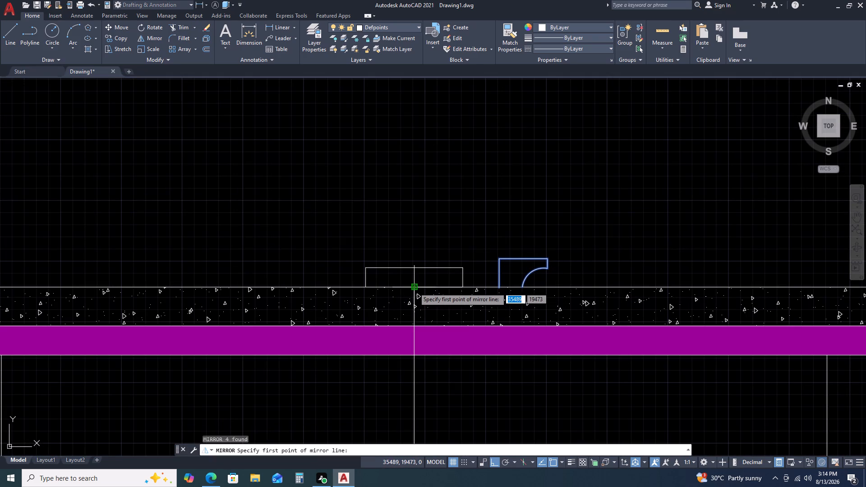
pyautogui.click(414, 288)
pyautogui.click(420, 218)
pyautogui.click(446, 255)
pyautogui.scroll(-3, 470, 266)
pyautogui.moveTo(467, 288); pyautogui.dragTo(446, 255)
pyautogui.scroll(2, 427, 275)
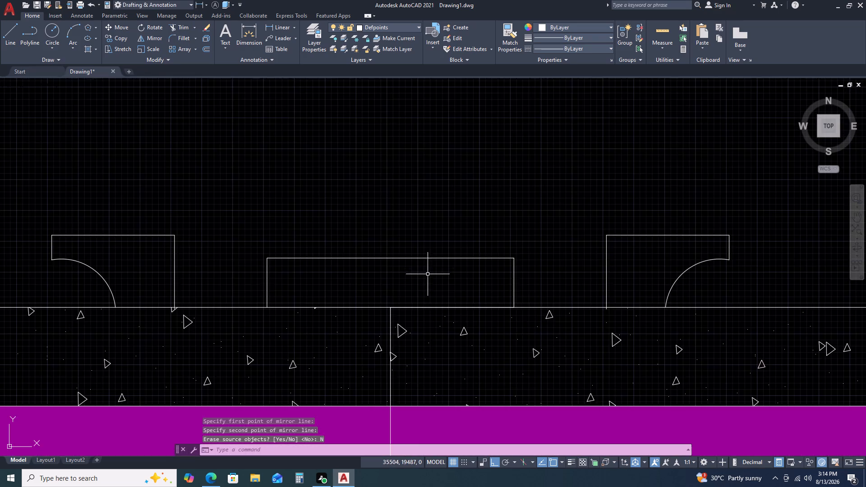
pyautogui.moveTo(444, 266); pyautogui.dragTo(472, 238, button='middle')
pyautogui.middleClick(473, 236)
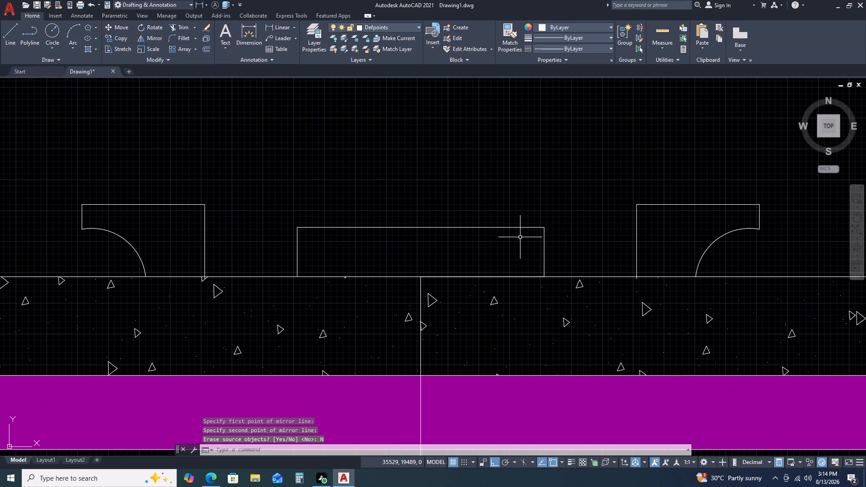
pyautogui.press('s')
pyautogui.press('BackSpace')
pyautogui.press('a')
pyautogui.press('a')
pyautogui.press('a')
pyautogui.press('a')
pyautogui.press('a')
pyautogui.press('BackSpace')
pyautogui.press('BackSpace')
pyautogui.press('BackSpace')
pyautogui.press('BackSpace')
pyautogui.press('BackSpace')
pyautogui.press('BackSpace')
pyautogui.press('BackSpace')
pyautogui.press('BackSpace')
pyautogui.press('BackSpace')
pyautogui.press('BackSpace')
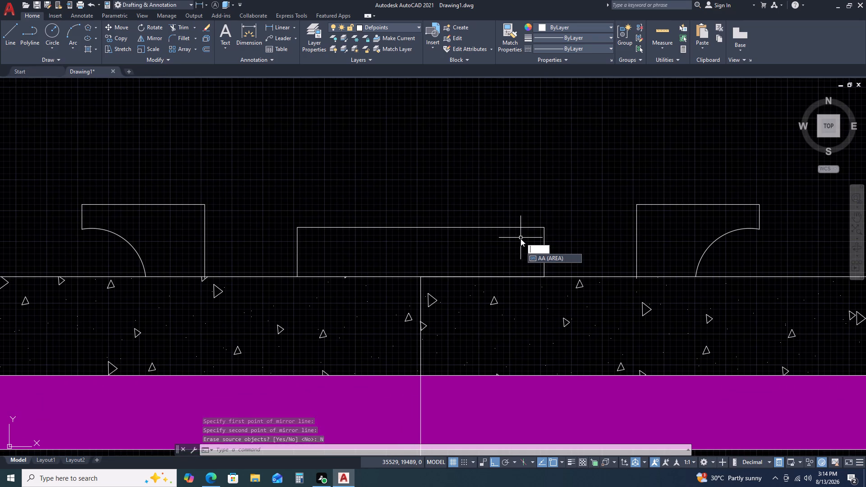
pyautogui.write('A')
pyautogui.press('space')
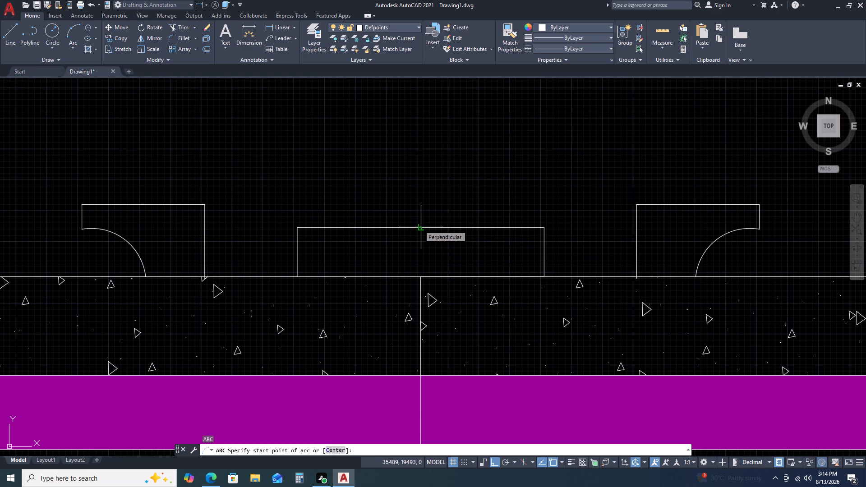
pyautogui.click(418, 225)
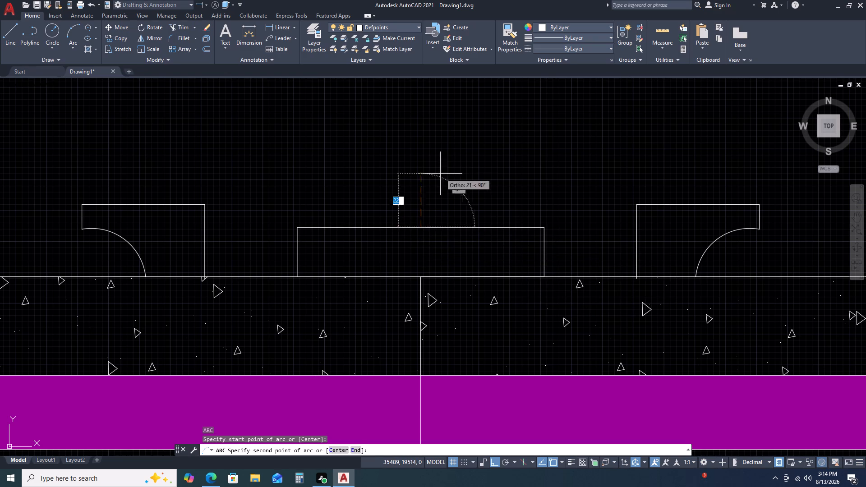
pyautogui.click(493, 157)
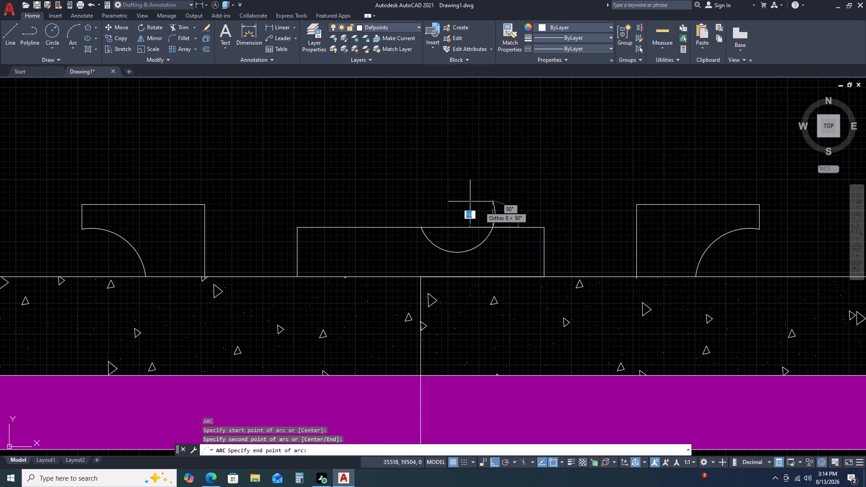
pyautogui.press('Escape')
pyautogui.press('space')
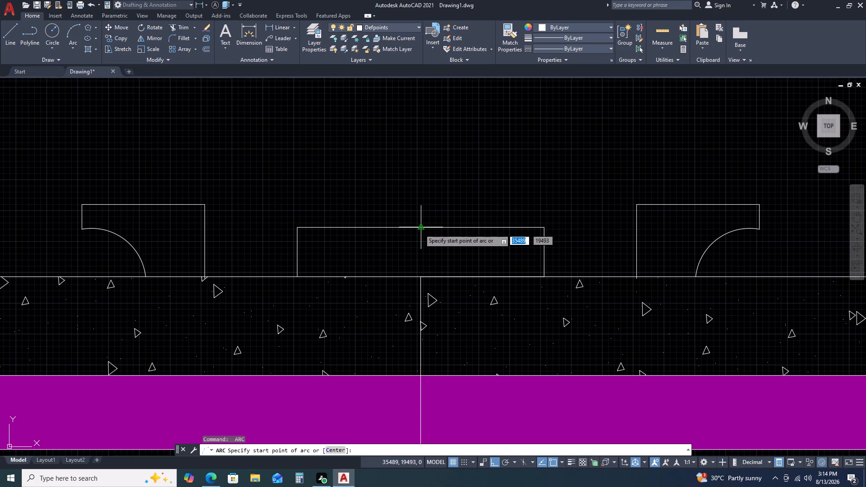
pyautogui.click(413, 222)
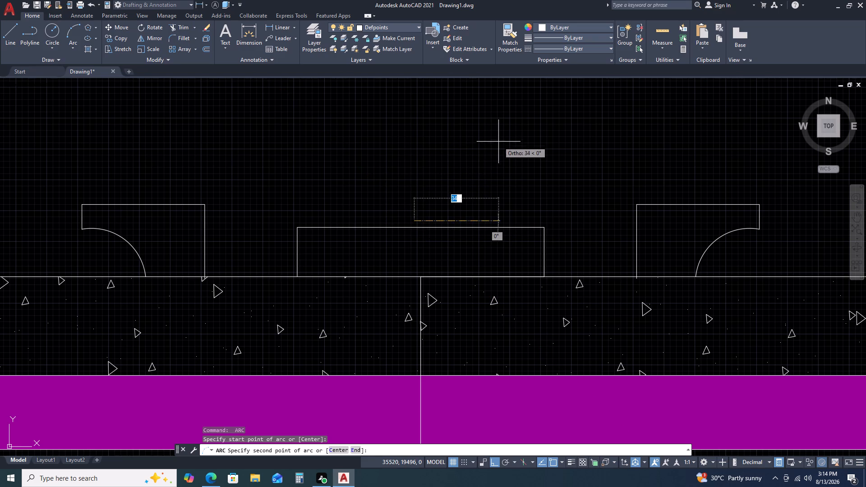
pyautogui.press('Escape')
# Draw an arc of about 49 radius from the midpoint of the box's top edge, rising and curving over to the right.
pyautogui.press('space')
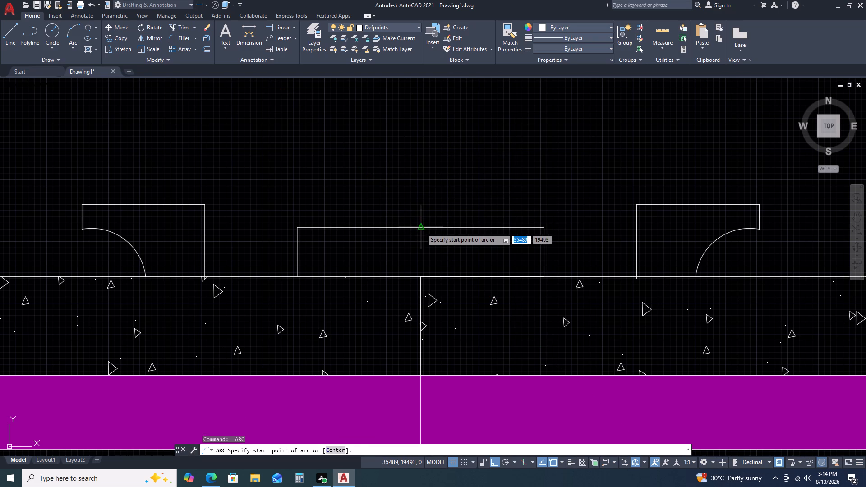
pyautogui.click(421, 228)
pyautogui.click(483, 135)
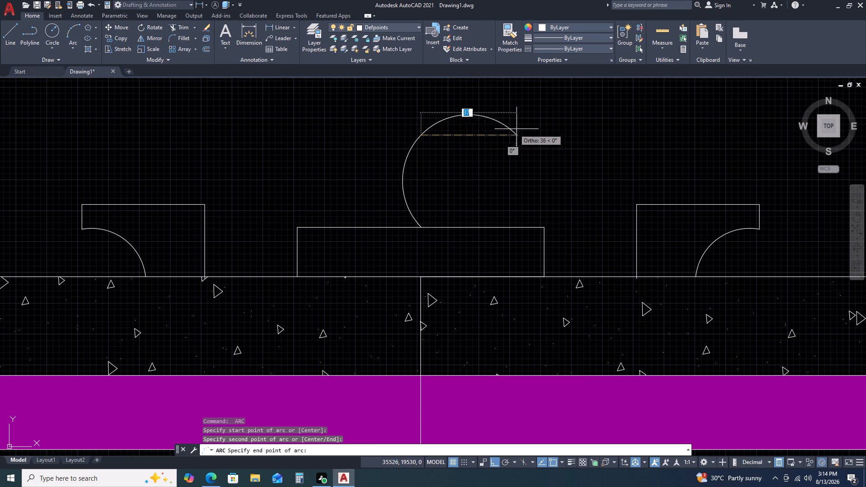
pyautogui.click(646, 142)
# Stretch the large arc's midpoint slightly downward to flatten its curve.
pyautogui.scroll(-2, 534, 176)
pyautogui.moveTo(543, 179); pyautogui.dragTo(557, 219, button='middle')
pyautogui.click(515, 198)
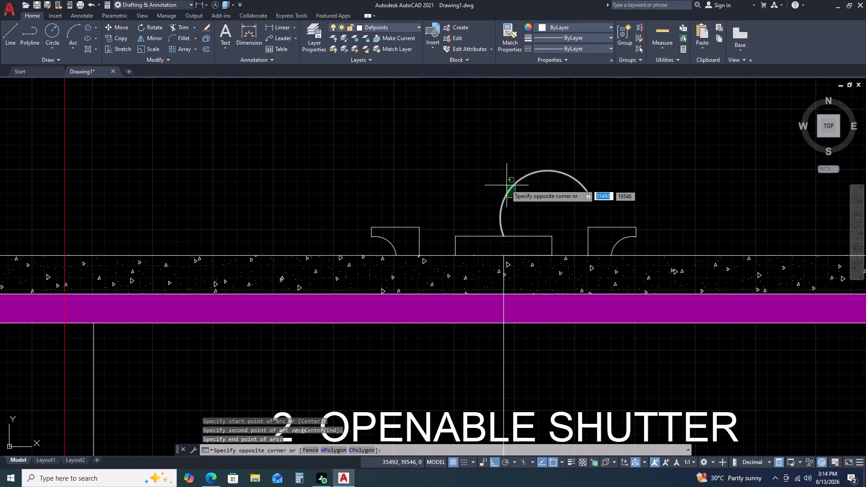
pyautogui.click(506, 184)
pyautogui.click(528, 172)
pyautogui.moveTo(505, 187); pyautogui.dragTo(387, 188, button='middle')
pyautogui.click(413, 176)
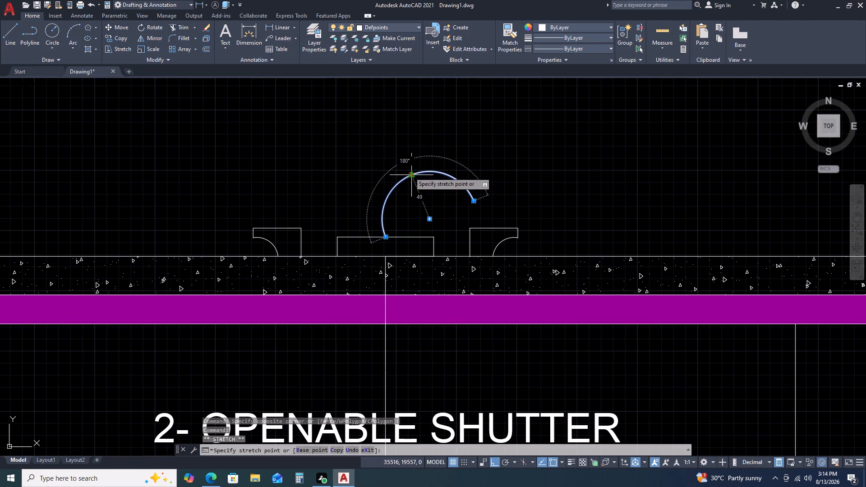
pyautogui.click(439, 199)
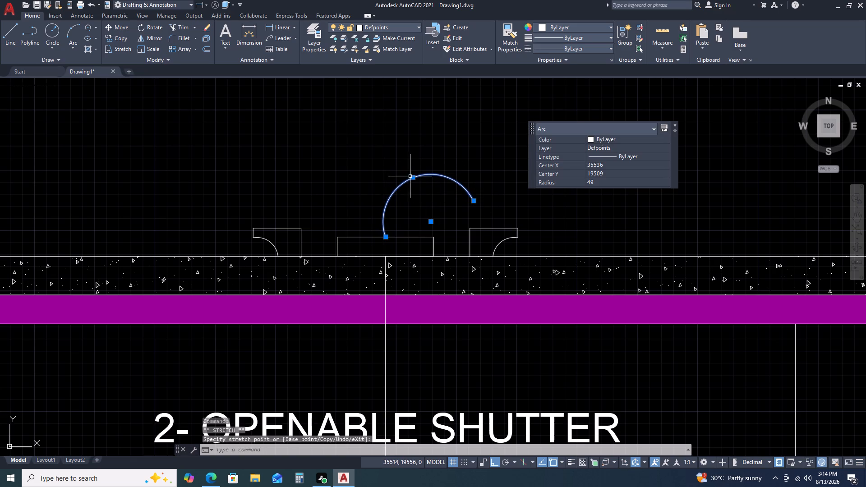
# Stretch the spout arc's midpoint about 25 straight down, flattening the arc to a radius of about 63.
pyautogui.click(414, 178)
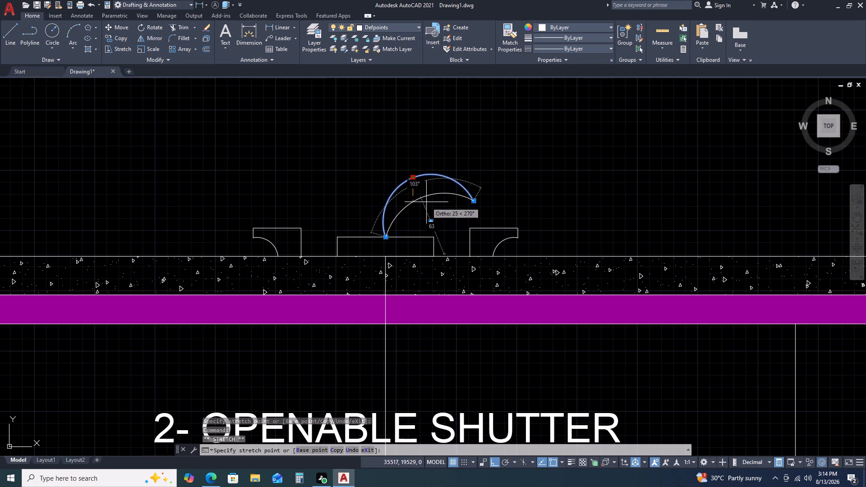
pyautogui.click(426, 202)
pyautogui.press('Escape')
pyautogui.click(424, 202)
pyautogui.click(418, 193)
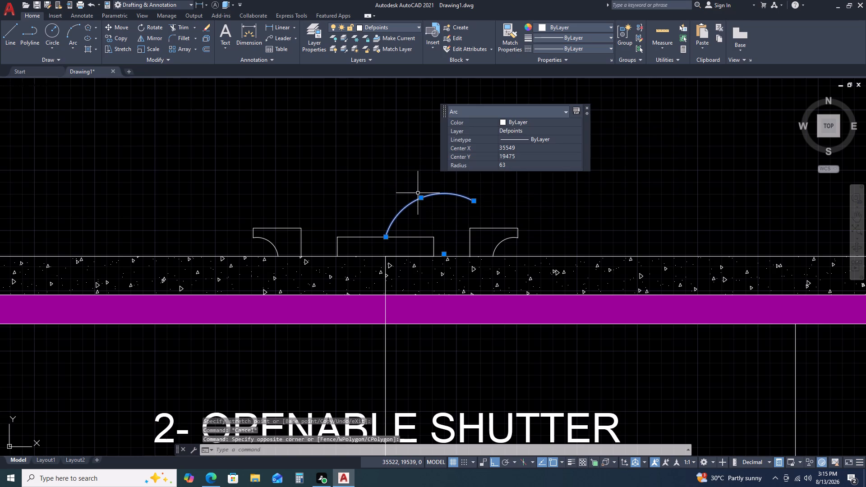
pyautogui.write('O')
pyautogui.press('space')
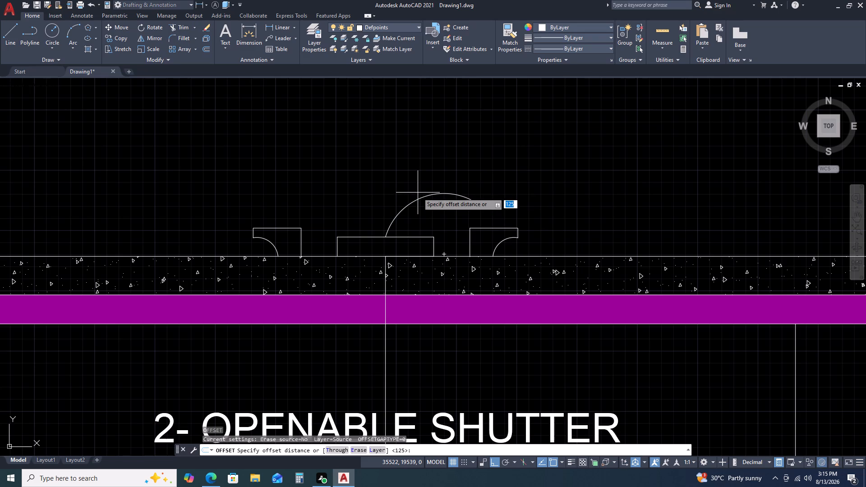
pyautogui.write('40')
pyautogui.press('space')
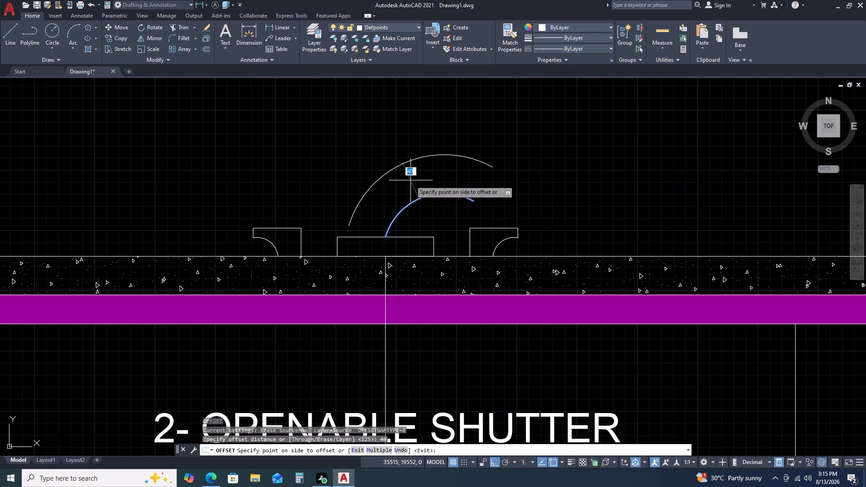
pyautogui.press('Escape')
# Offset the spout arc outward by 20 to form the spout's outer edge.
pyautogui.click(422, 204)
pyautogui.click(418, 197)
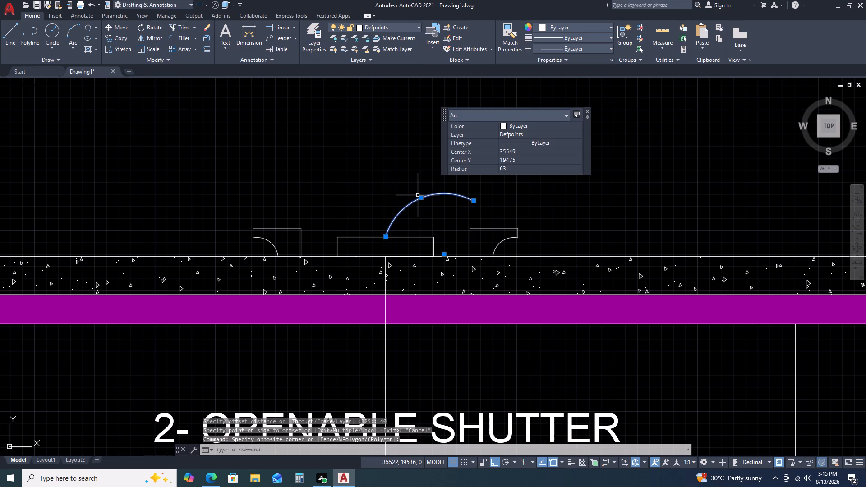
pyautogui.write('O 20')
pyautogui.press('space')
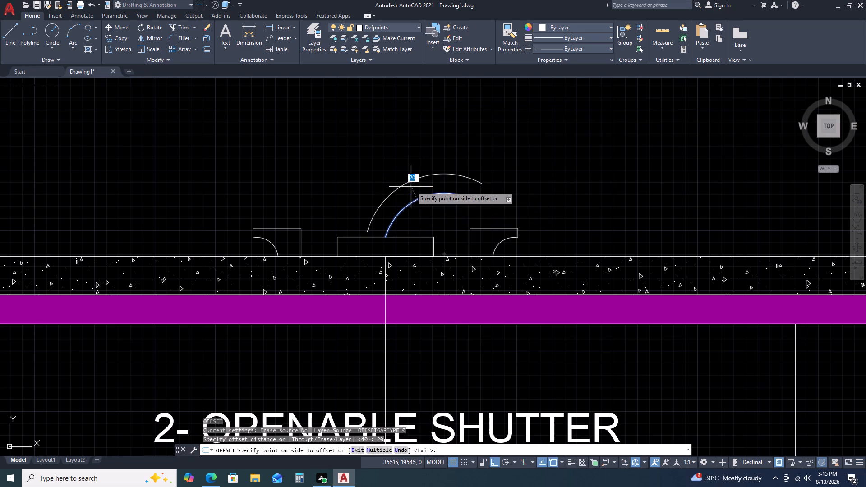
pyautogui.click(411, 187)
pyautogui.press('Escape')
# Extend the outer spout arc's lower end down to the top edge of the centre box.
pyautogui.write('EX')
pyautogui.press('space')
pyautogui.click(372, 221)
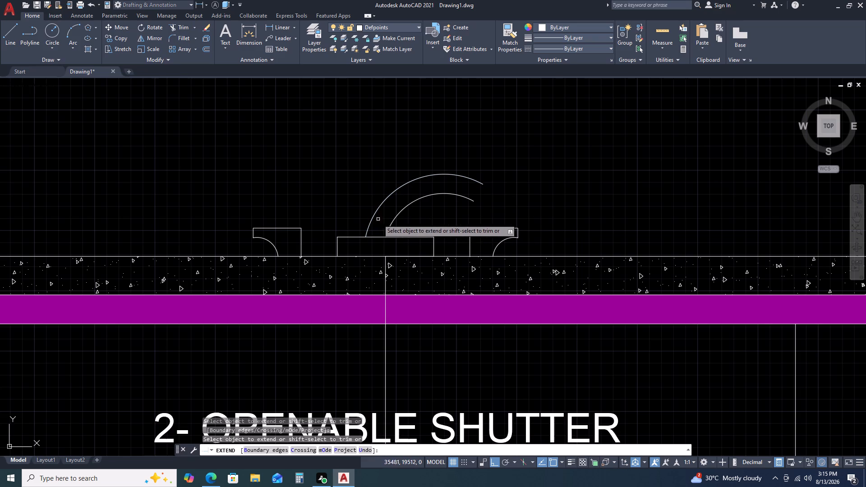
pyautogui.press('Escape')
# Rotate both spout arcs slightly counterclockwise about the inner arc's lower end, with Ortho off.
pyautogui.moveTo(466, 208); pyautogui.dragTo(463, 200)
pyautogui.click(435, 168)
pyautogui.moveTo(469, 200); pyautogui.dragTo(465, 224, button='middle')
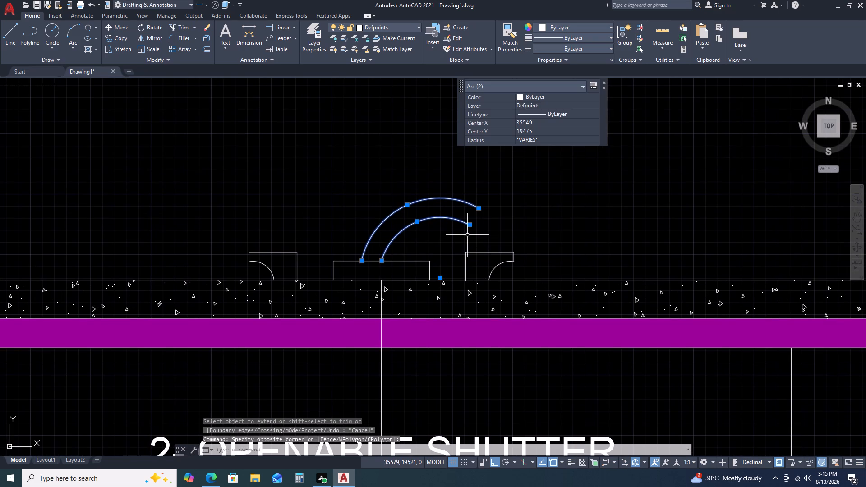
pyautogui.press('r')
pyautogui.press('o')
pyautogui.press('space')
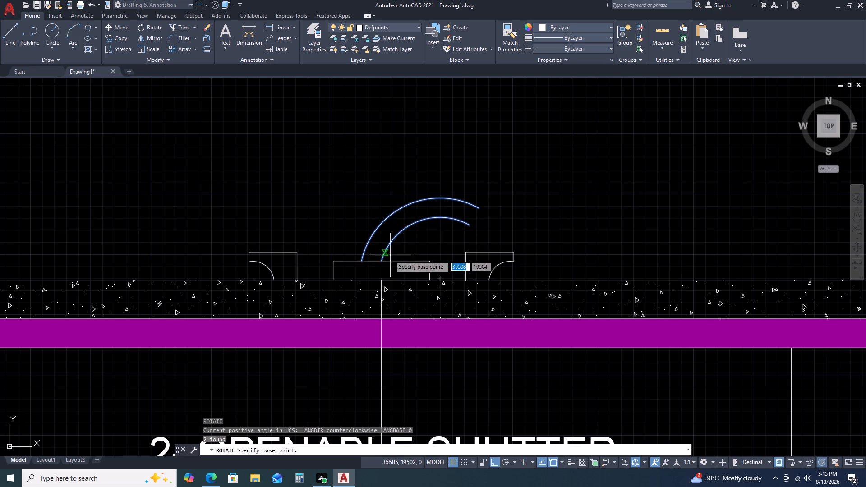
pyautogui.click(381, 260)
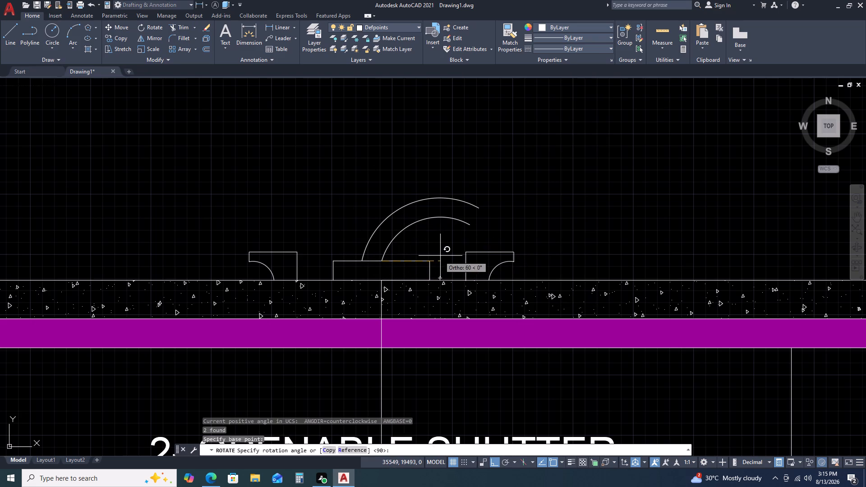
pyautogui.press('F8')
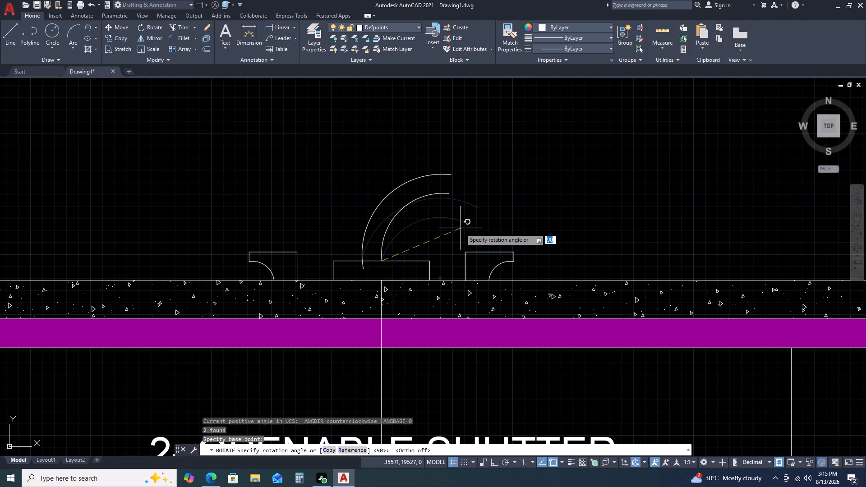
pyautogui.click(461, 228)
# Trim the end of the outer spout arc that runs below the centre box's top edge.
pyautogui.write('TR')
pyautogui.press('space')
pyautogui.scroll(3, 370, 265)
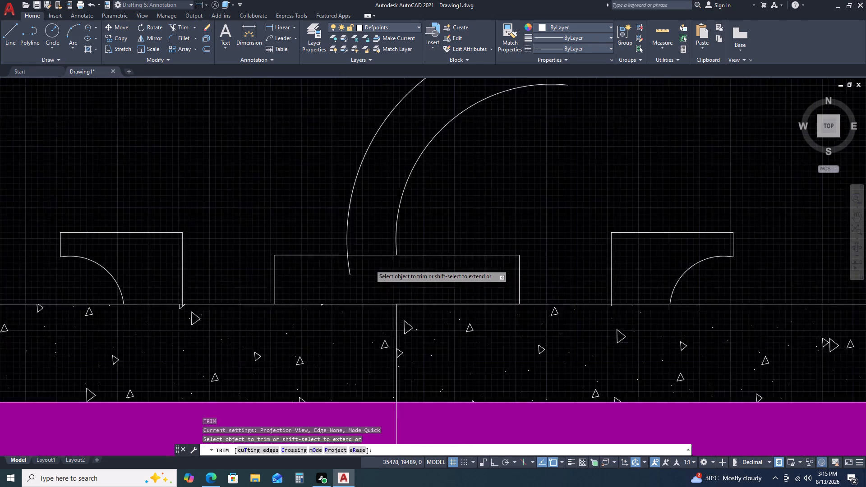
pyautogui.click(364, 265)
pyautogui.click(322, 274)
pyautogui.scroll(-3, 411, 304)
pyautogui.press('Escape')
# Draw a line about 27 straight down from the outer arc's upper end, continuing with a short horizontal segment to the left.
pyautogui.scroll(2, 465, 211)
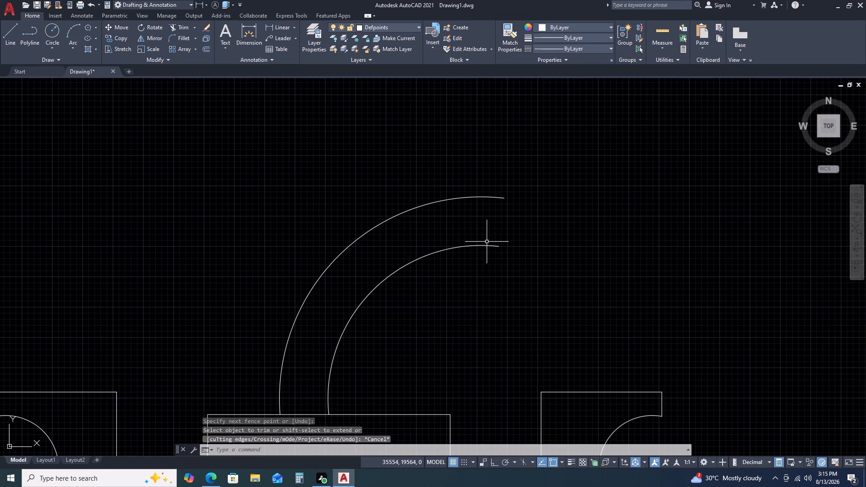
pyautogui.press('l')
pyautogui.press('space')
pyautogui.click(506, 197)
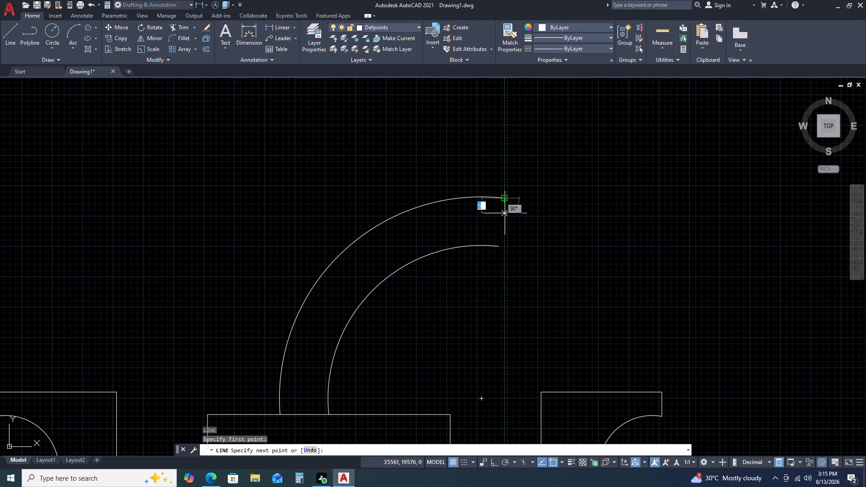
pyautogui.click(504, 264)
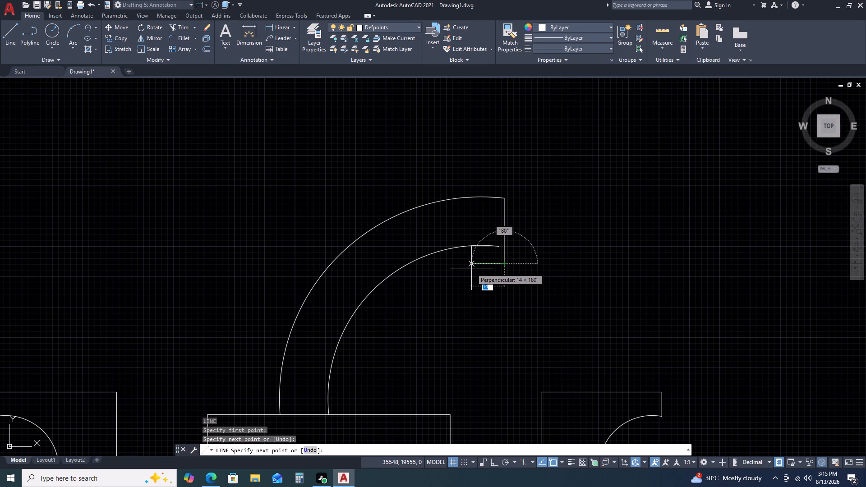
pyautogui.click(486, 266)
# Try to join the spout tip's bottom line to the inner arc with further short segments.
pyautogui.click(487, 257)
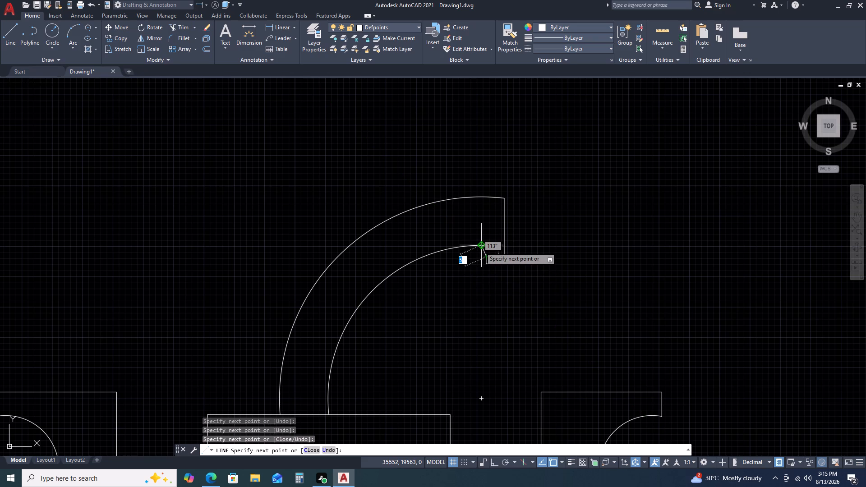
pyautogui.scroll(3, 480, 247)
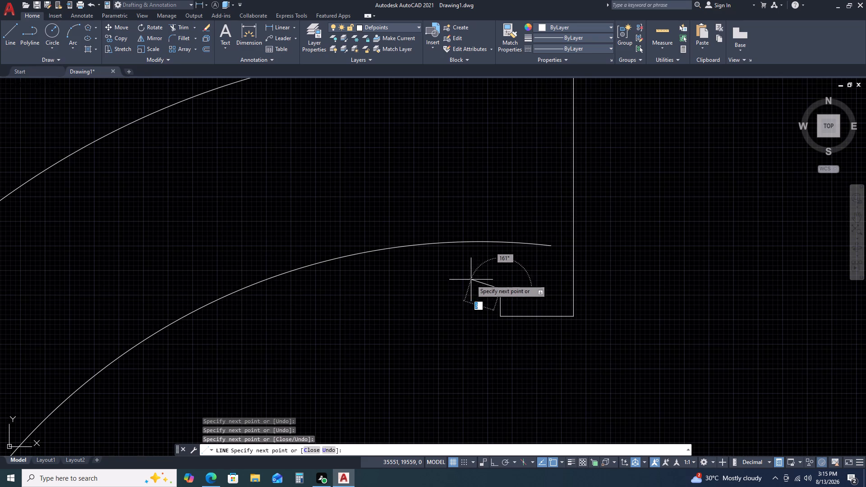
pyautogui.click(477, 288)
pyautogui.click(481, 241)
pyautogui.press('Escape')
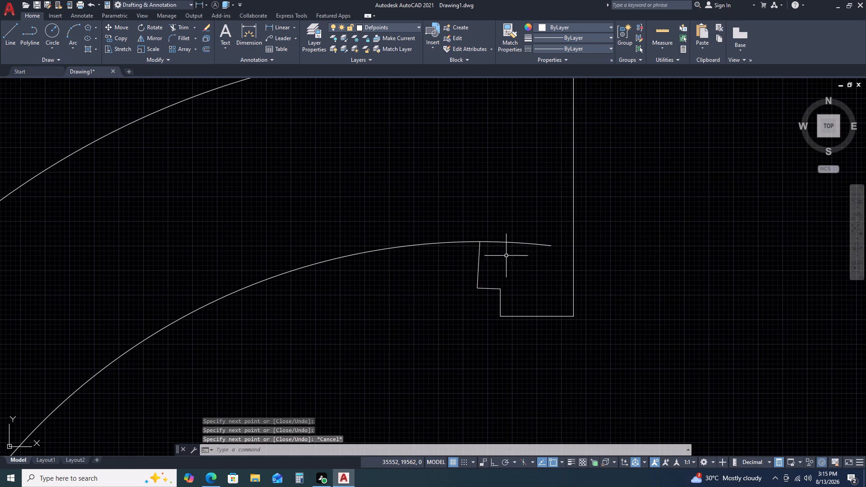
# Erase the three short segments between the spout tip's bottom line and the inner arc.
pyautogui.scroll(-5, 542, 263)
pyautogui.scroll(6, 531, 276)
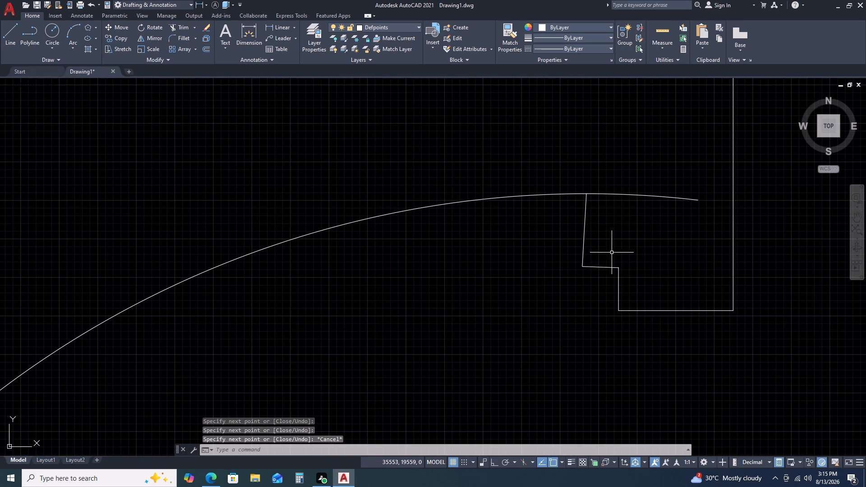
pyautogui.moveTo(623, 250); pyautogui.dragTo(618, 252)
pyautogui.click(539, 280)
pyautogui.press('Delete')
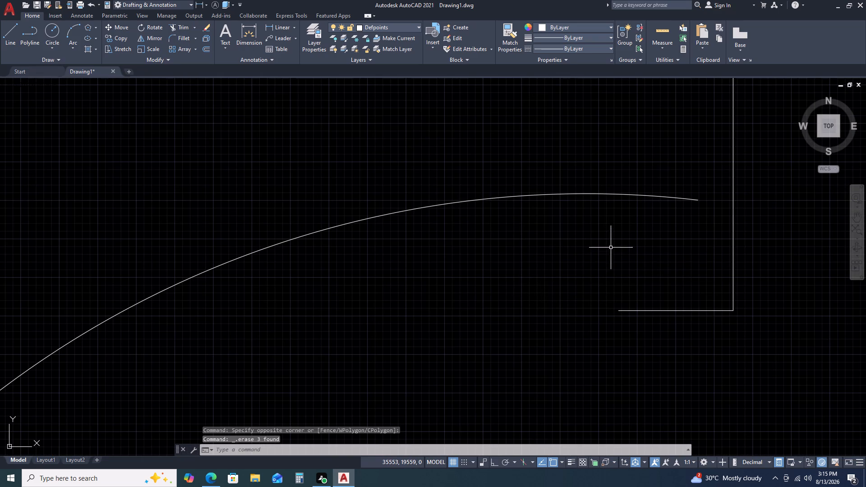
# Draw a vertical line about 7 long from the inner arc down to the spout tip's bottom line.
pyautogui.write('L')
pyautogui.press('space')
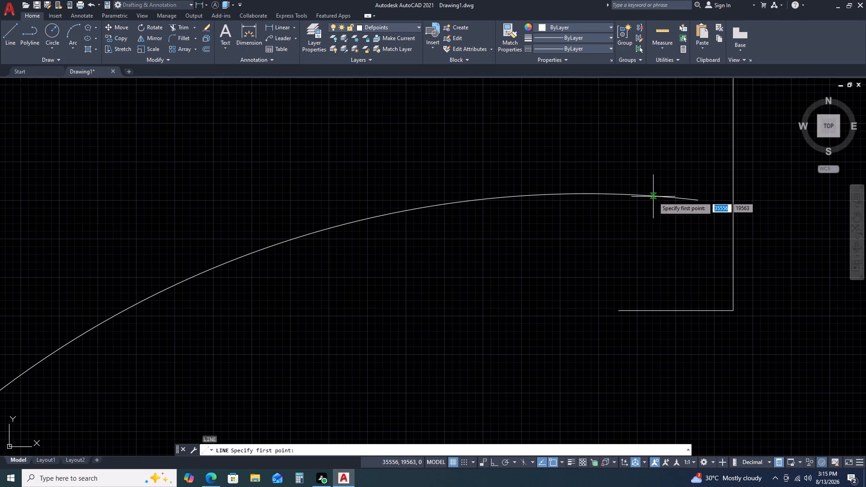
pyautogui.click(645, 194)
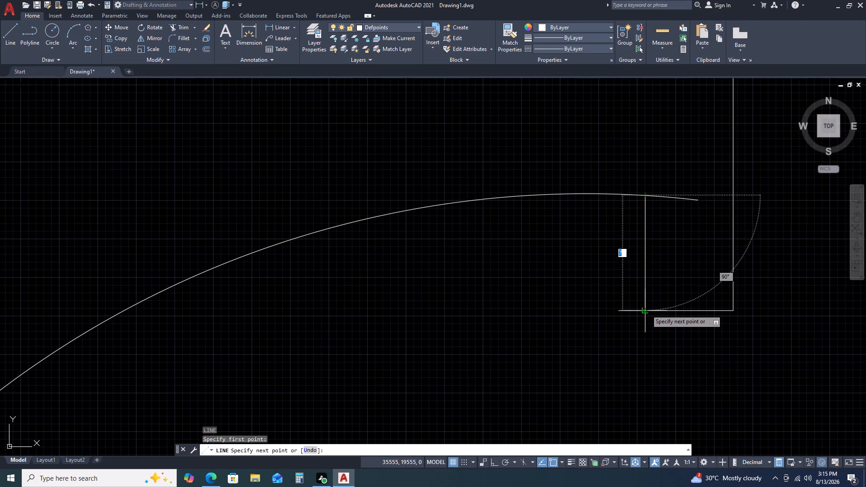
pyautogui.click(646, 310)
pyautogui.press('Escape')
pyautogui.scroll(-4, 633, 285)
pyautogui.scroll(-1, 681, 289)
pyautogui.moveTo(685, 300); pyautogui.dragTo(621, 253, button='middle')
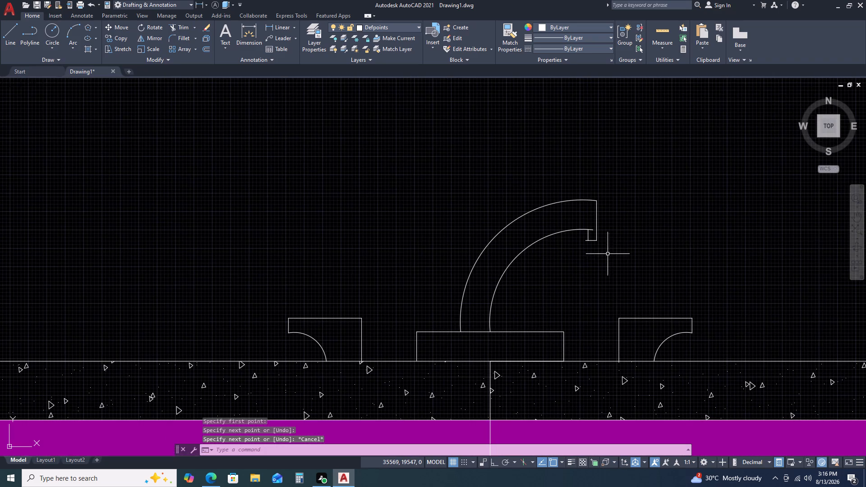
# Move the short vertical line left to the left end of the spout tip's bottom line.
pyautogui.scroll(3, 596, 223)
pyautogui.click(560, 268)
pyautogui.click(551, 265)
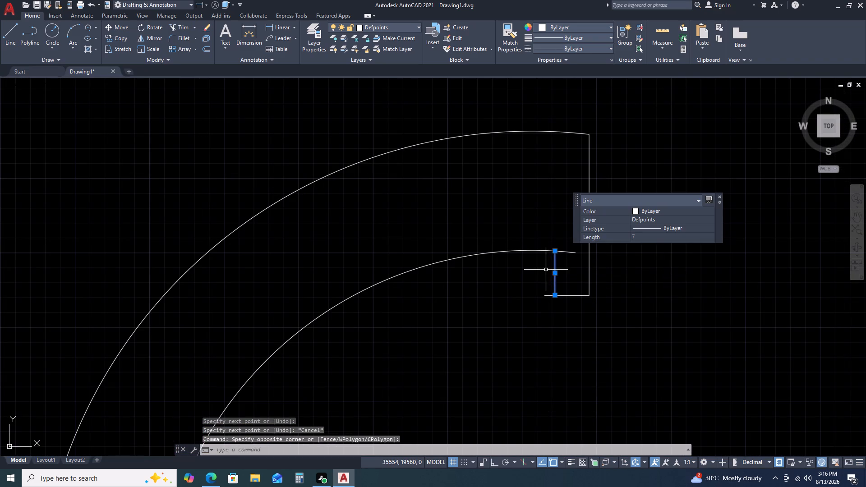
pyautogui.press('m')
pyautogui.press('space')
pyautogui.click(556, 295)
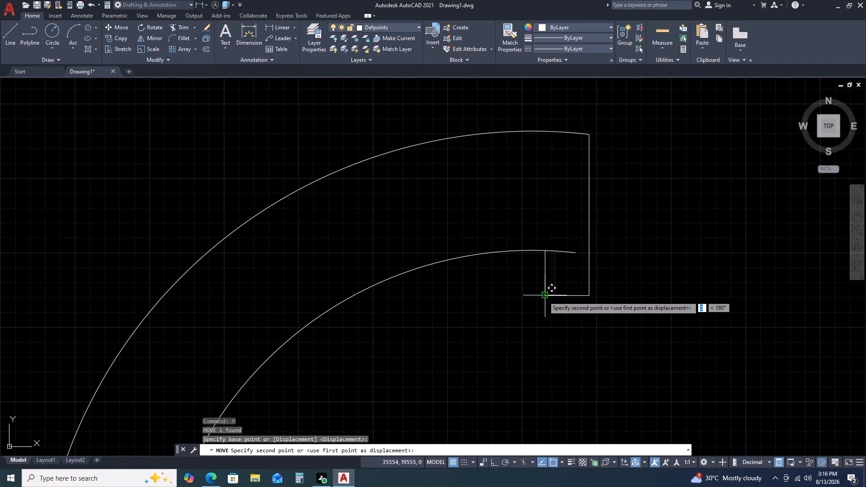
pyautogui.click(544, 296)
pyautogui.press('Escape')
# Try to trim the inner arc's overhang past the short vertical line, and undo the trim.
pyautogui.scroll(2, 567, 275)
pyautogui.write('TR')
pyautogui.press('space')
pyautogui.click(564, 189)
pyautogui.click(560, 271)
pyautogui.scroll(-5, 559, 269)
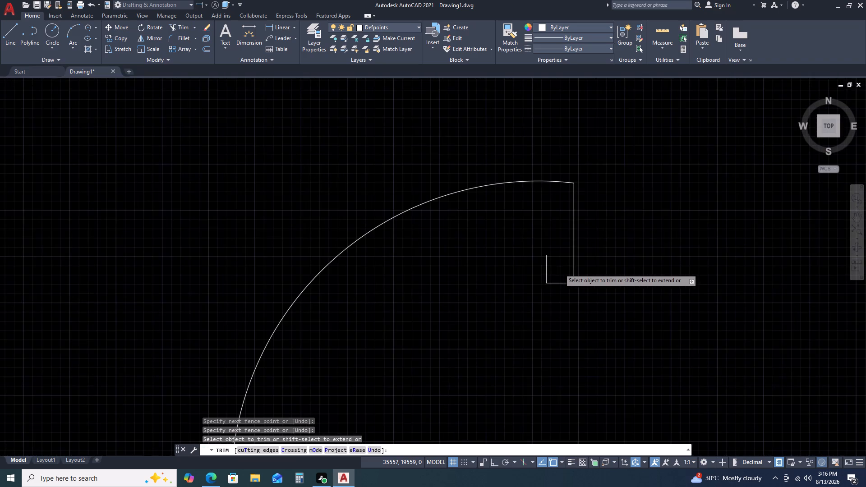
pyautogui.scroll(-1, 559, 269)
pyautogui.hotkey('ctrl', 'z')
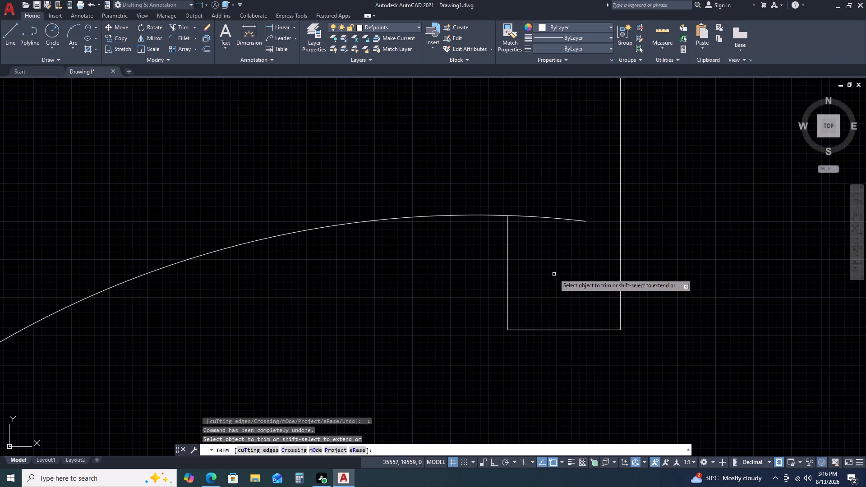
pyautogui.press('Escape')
# Stretch the short vertical line's upper end up to meet the inner spout arc.
pyautogui.scroll(3, 514, 229)
pyautogui.click(510, 242)
pyautogui.click(450, 253)
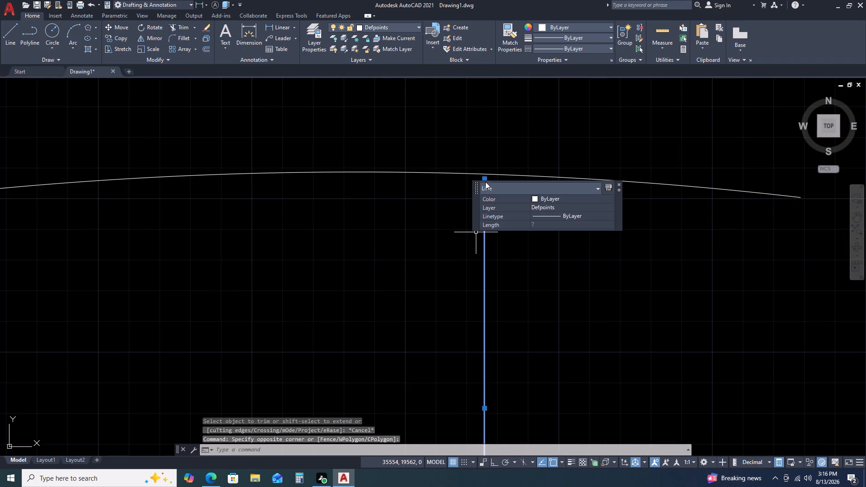
pyautogui.click(483, 180)
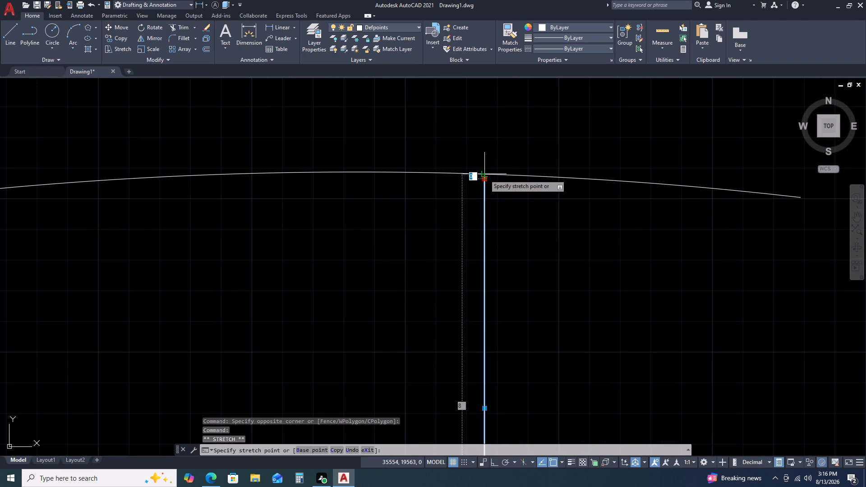
pyautogui.click(484, 175)
pyautogui.press('Escape')
pyautogui.scroll(-2, 451, 203)
# Trim the inner arc's end where it overhangs past the short vertical line.
pyautogui.write('TR')
pyautogui.press('space')
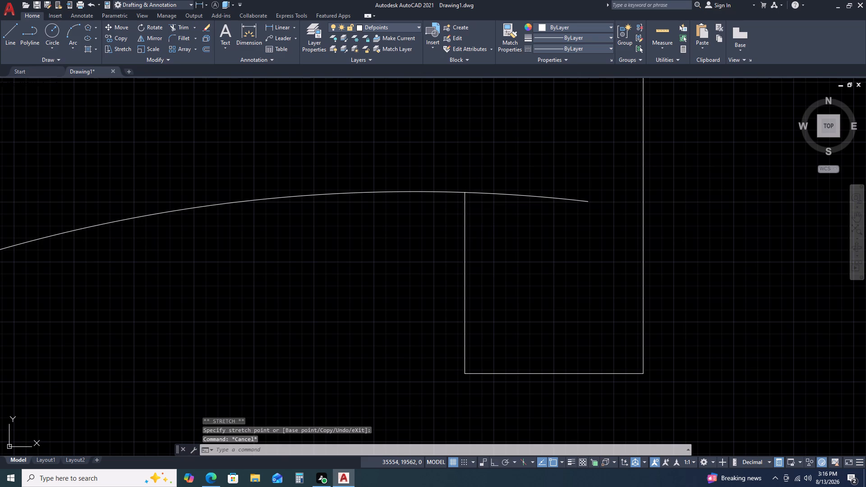
pyautogui.click(547, 194)
pyautogui.click(545, 204)
pyautogui.scroll(-5, 553, 215)
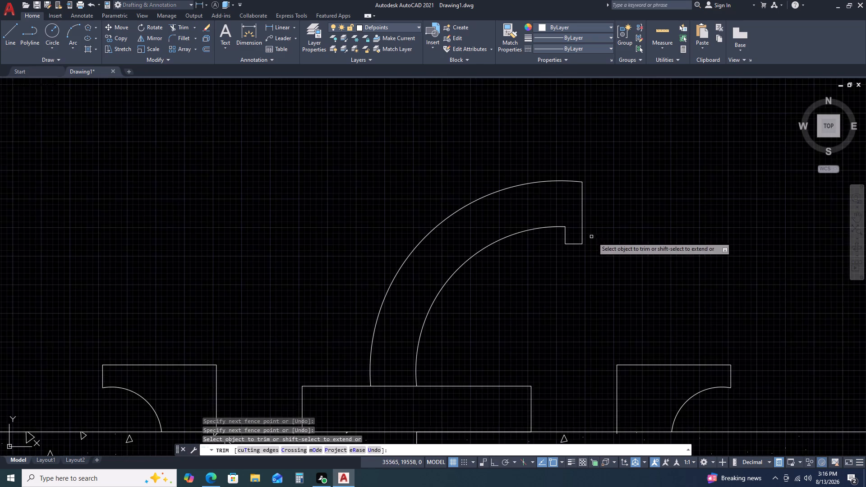
pyautogui.scroll(-2, 622, 248)
pyautogui.press('Escape')
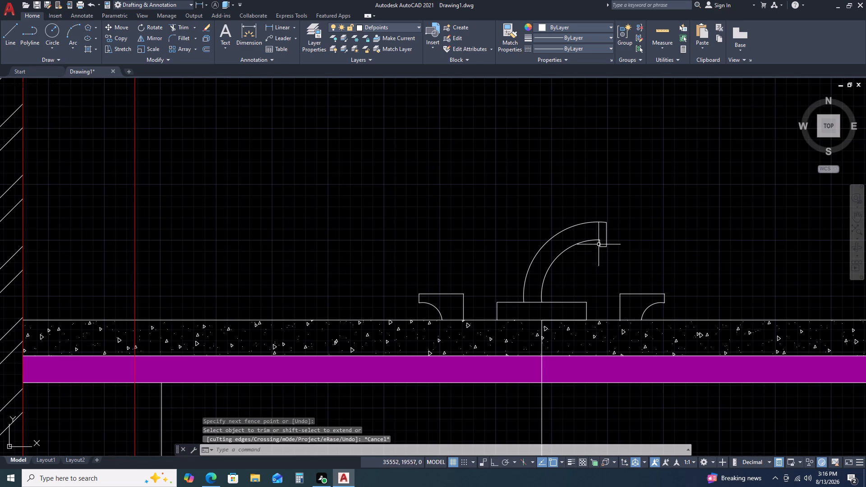
# Erase the short vertical line between the inner arc's end and the spout tip's bottom line.
pyautogui.scroll(2, 599, 240)
pyautogui.click(603, 248)
pyautogui.doubleClick(590, 251)
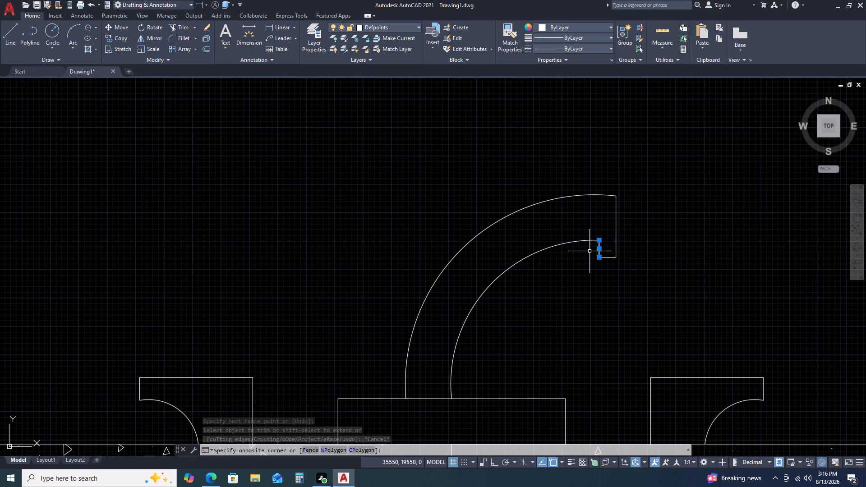
pyautogui.scroll(1, 591, 251)
pyautogui.press('Delete')
# Stretch the inner end of the spout tip's bottom line further inward, making the line about 16 units long.
pyautogui.click(612, 256)
pyautogui.click(606, 271)
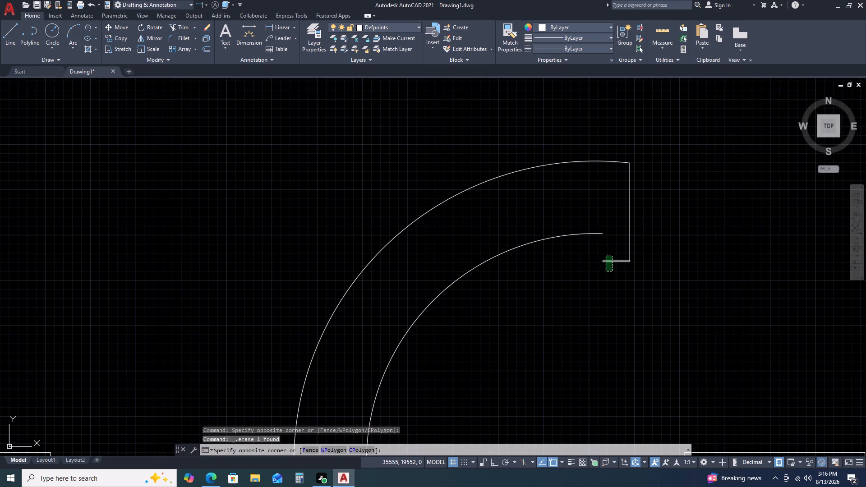
pyautogui.click(603, 259)
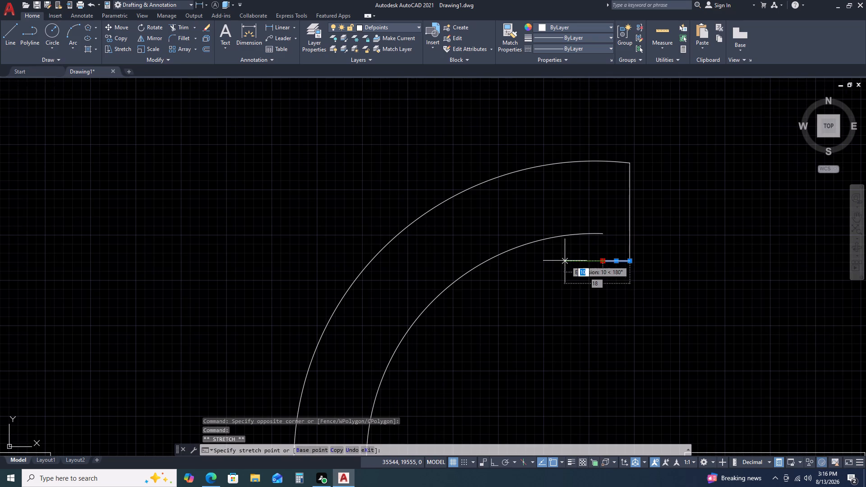
pyautogui.click(573, 263)
pyautogui.press('Escape')
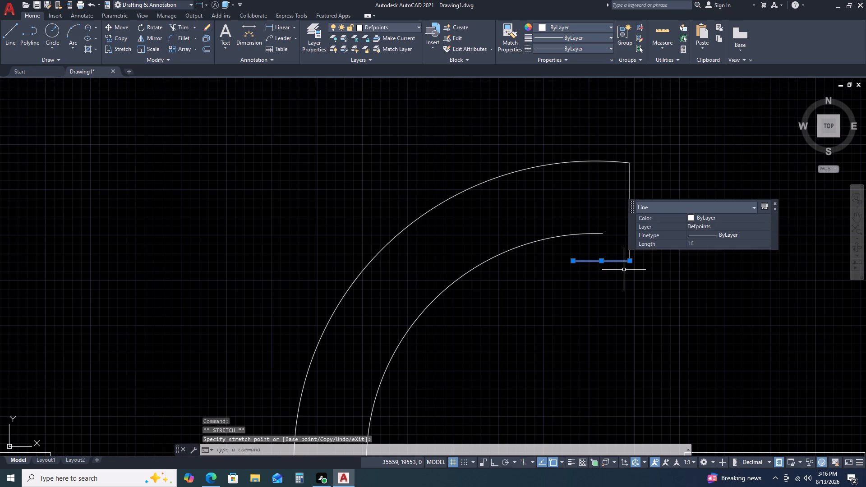
# Draw a short line from the inner end of the spout tip's bottom line up to the inner spout arc.
pyautogui.press('l')
pyautogui.press('space')
pyautogui.click(574, 261)
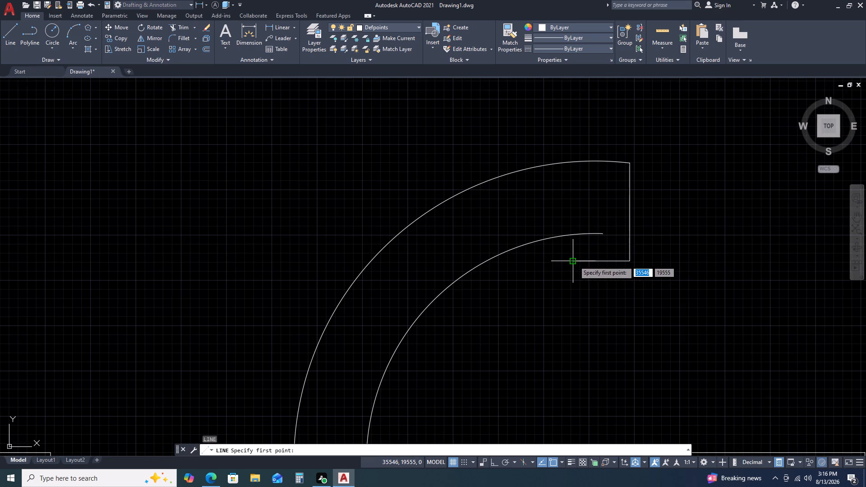
pyautogui.click(573, 233)
pyautogui.press('Escape')
# Stretch the short line's upper end along the inner spout arc so that the line stands nearly vertical.
pyautogui.scroll(2, 577, 248)
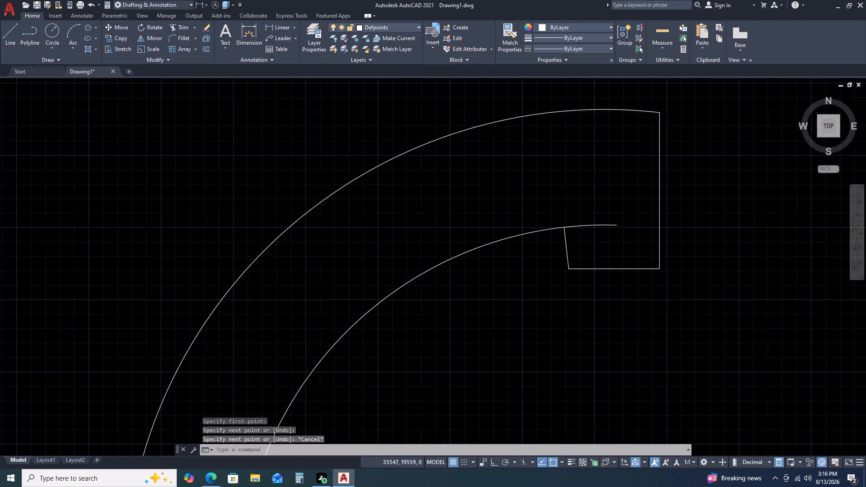
pyautogui.moveTo(576, 247); pyautogui.dragTo(565, 248)
pyautogui.click(539, 248)
pyautogui.click(554, 216)
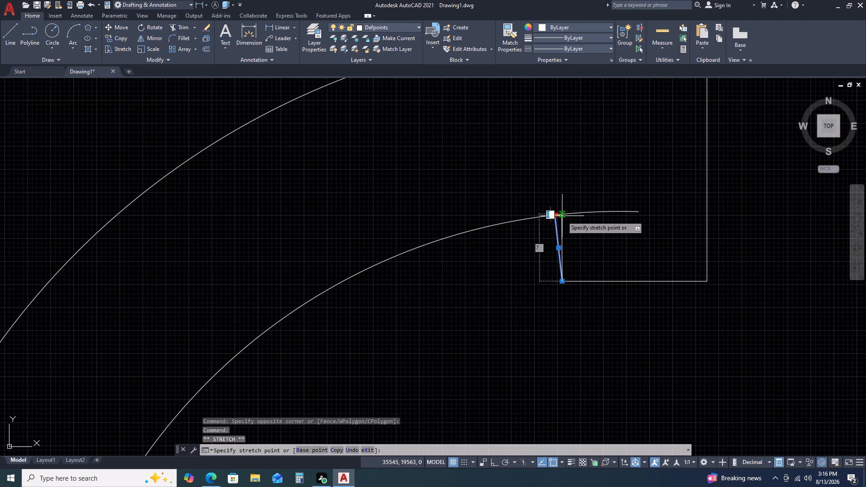
pyautogui.click(563, 216)
pyautogui.press('Escape')
pyautogui.moveTo(590, 241); pyautogui.dragTo(562, 275, button='middle')
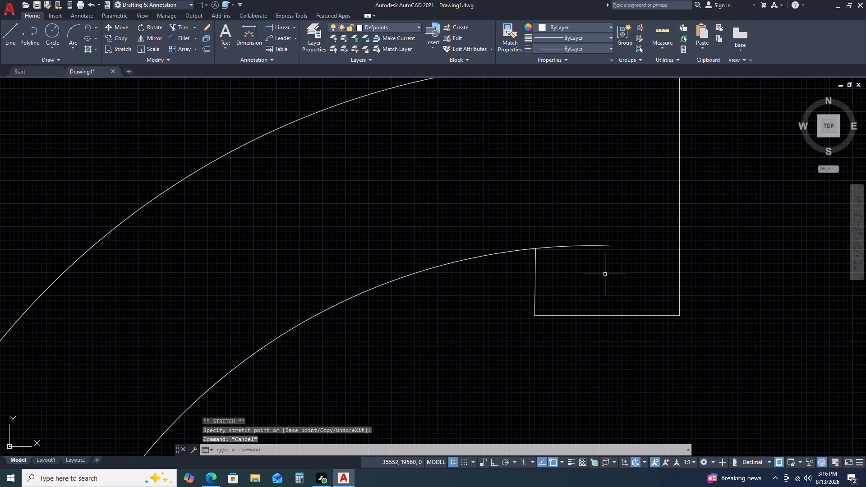
# Trim the inner spout arc's overhang past the short closing line at the spout tip.
pyautogui.write('TR')
pyautogui.press('space')
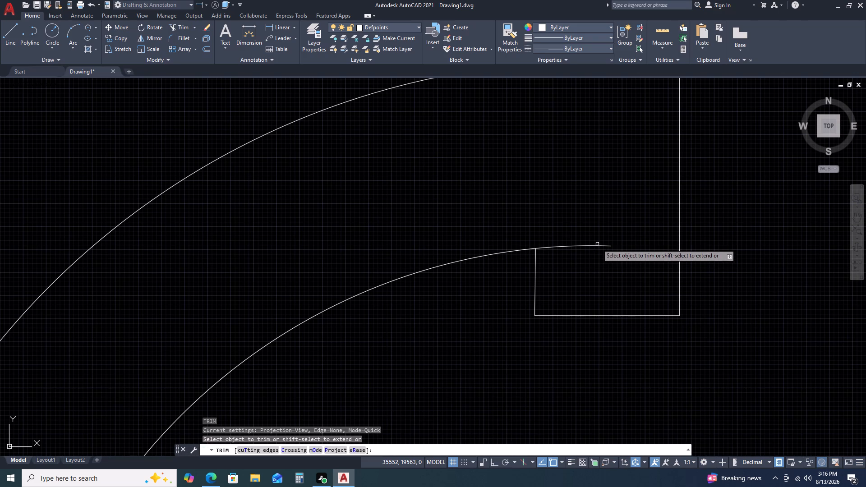
pyautogui.click(597, 244)
pyautogui.click(587, 249)
pyautogui.press('Escape')
pyautogui.scroll(-6, 586, 250)
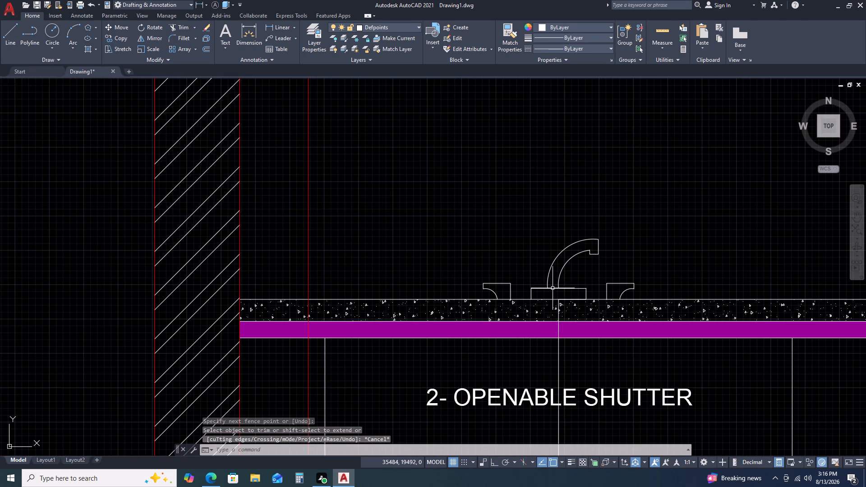
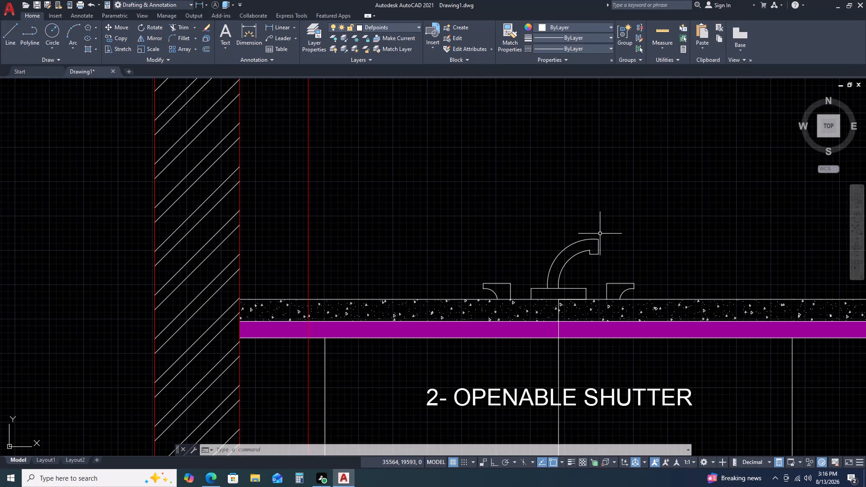
# Delete the vertical centre line running from the tap down through the sink base unit in the kitchen elevation.
pyautogui.scroll(-3, 559, 255)
pyautogui.scroll(-1, 518, 261)
pyautogui.moveTo(643, 308); pyautogui.dragTo(519, 271, button='middle')
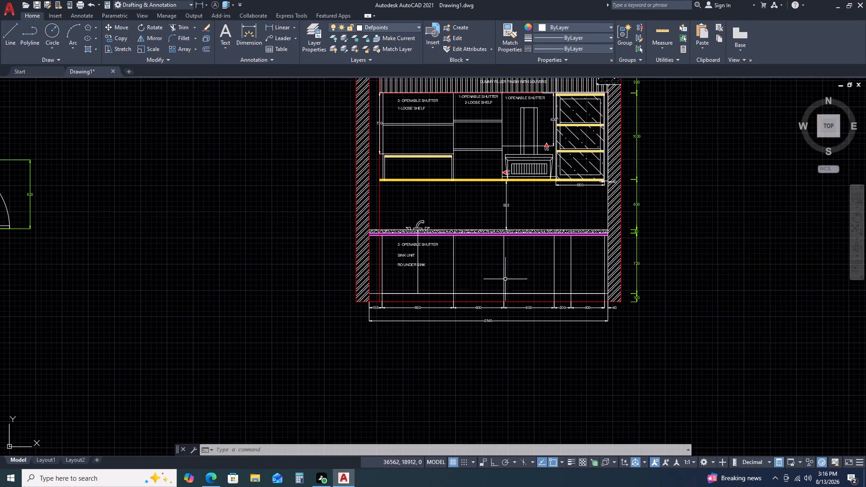
pyautogui.scroll(2, 396, 286)
pyautogui.moveTo(467, 270); pyautogui.dragTo(460, 272)
pyautogui.click(419, 275)
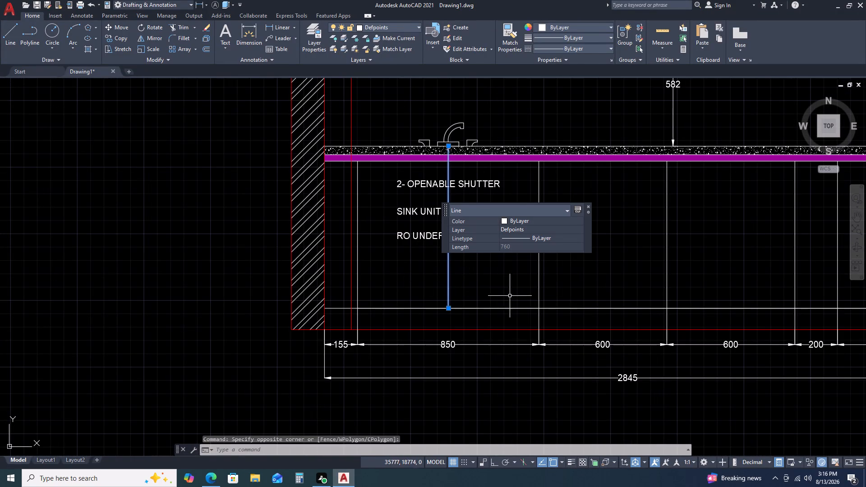
pyautogui.press('Delete')
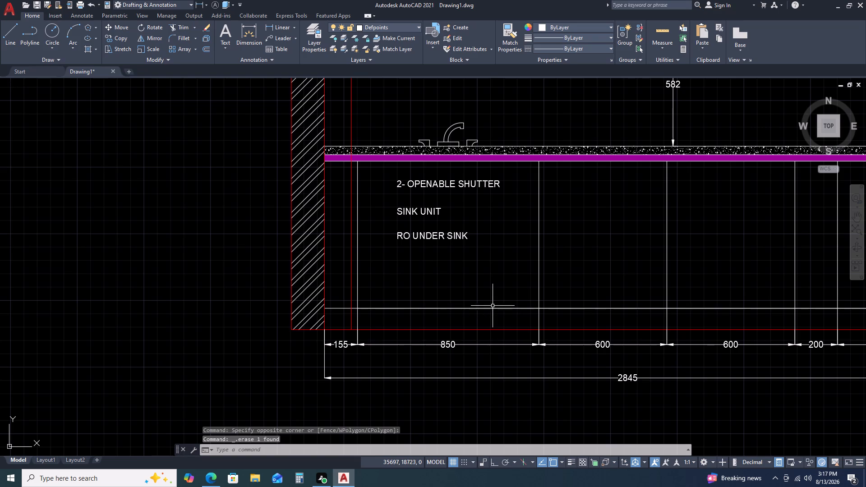
# Delete the separate horizontal line along the bottom of the 850-wide sink unit, at the top of the skirting.
pyautogui.click(492, 309)
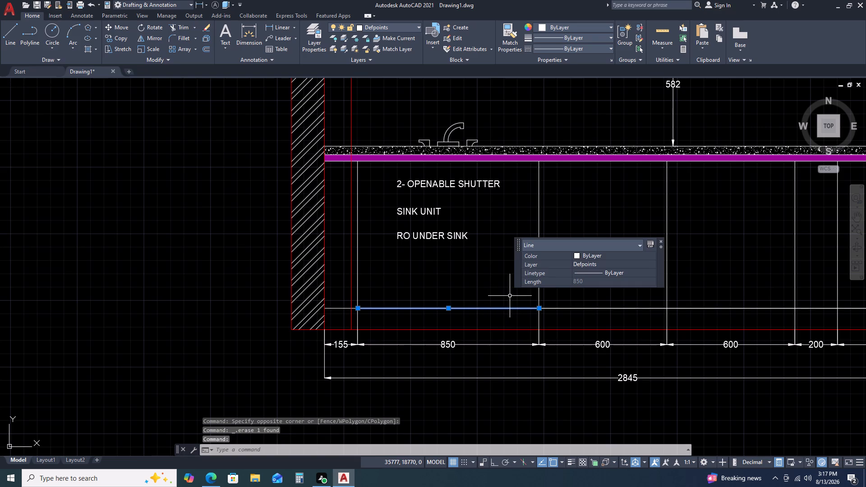
pyautogui.press('Delete')
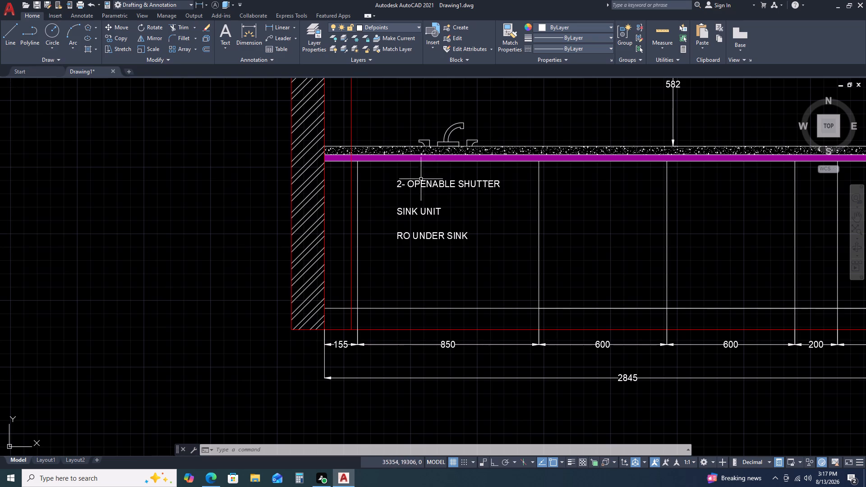
# Examine the tap, the granite-hatched countertop and the magenta strip below it along the base units.
pyautogui.scroll(1, 488, 115)
pyautogui.scroll(2, 443, 125)
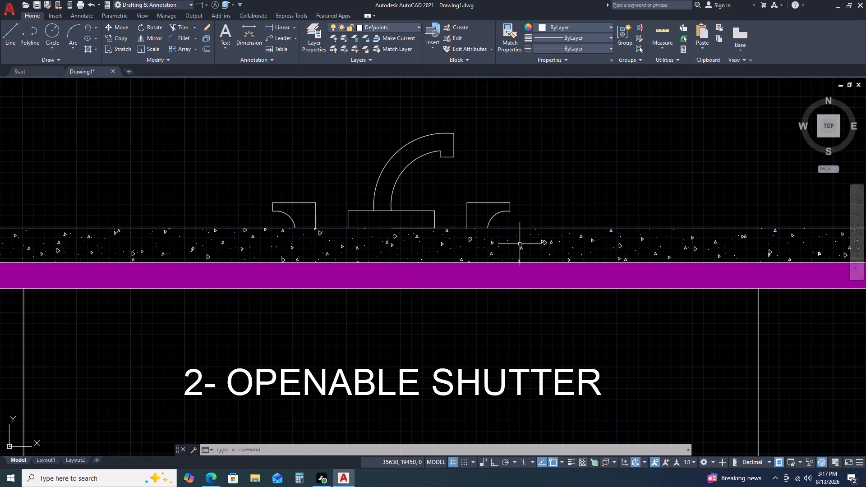
pyautogui.scroll(-1, 486, 226)
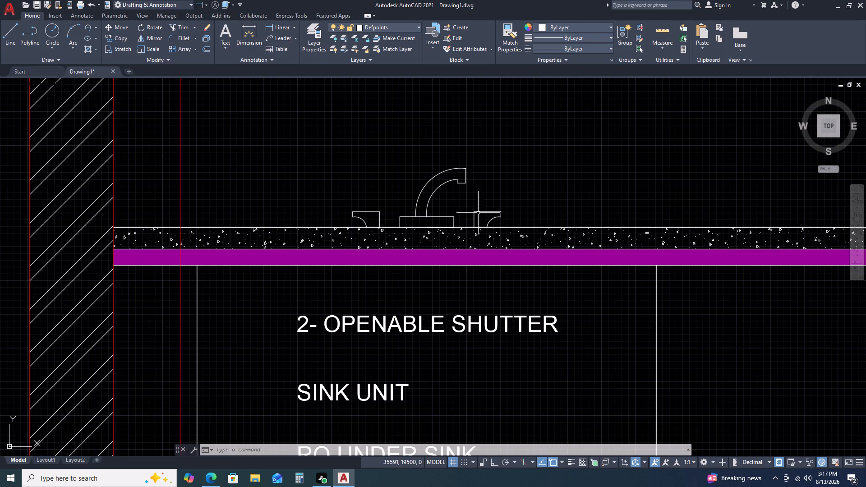
pyautogui.scroll(-2, 462, 216)
pyautogui.scroll(-1, 531, 209)
pyautogui.scroll(2, 611, 142)
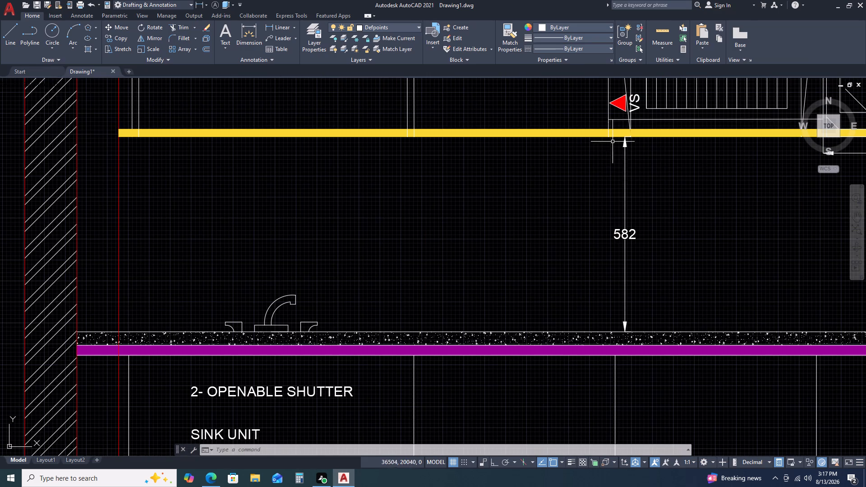
pyautogui.scroll(-2, 617, 209)
pyautogui.moveTo(599, 224); pyautogui.dragTo(463, 235, button='middle')
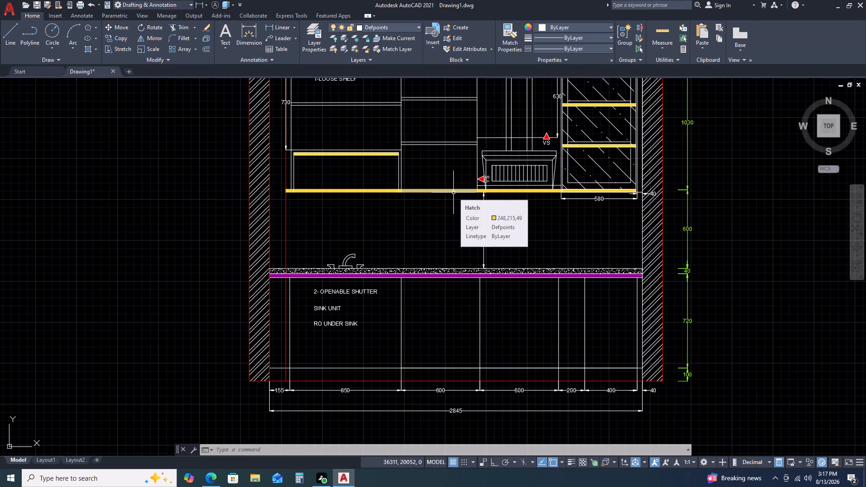
pyautogui.scroll(2, 369, 271)
pyautogui.scroll(2, 580, 272)
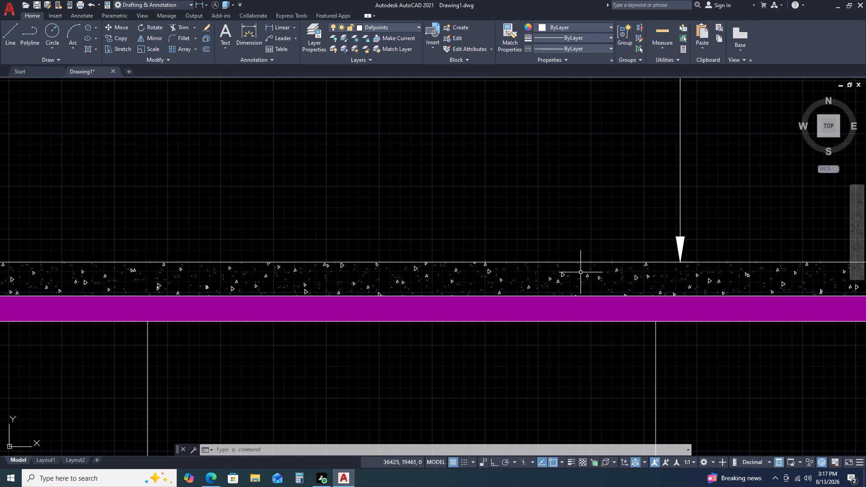
pyautogui.scroll(-4, 521, 286)
pyautogui.scroll(4, 595, 287)
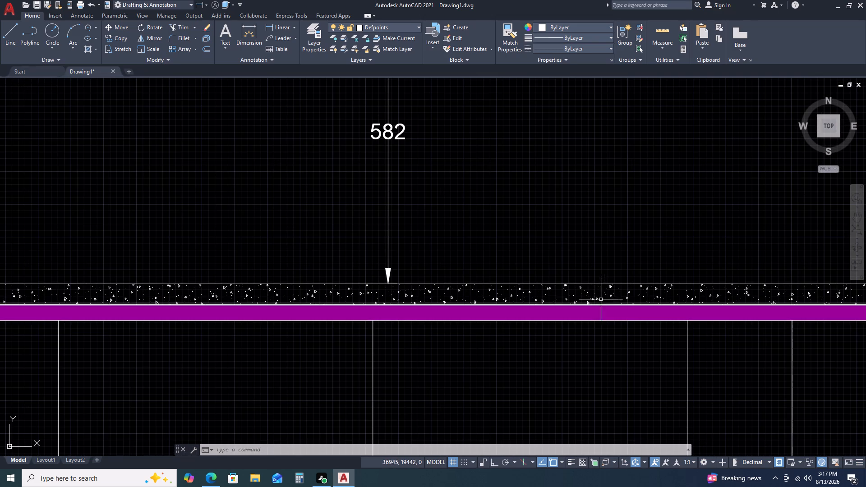
pyautogui.scroll(4, 605, 295)
pyautogui.scroll(3, 646, 251)
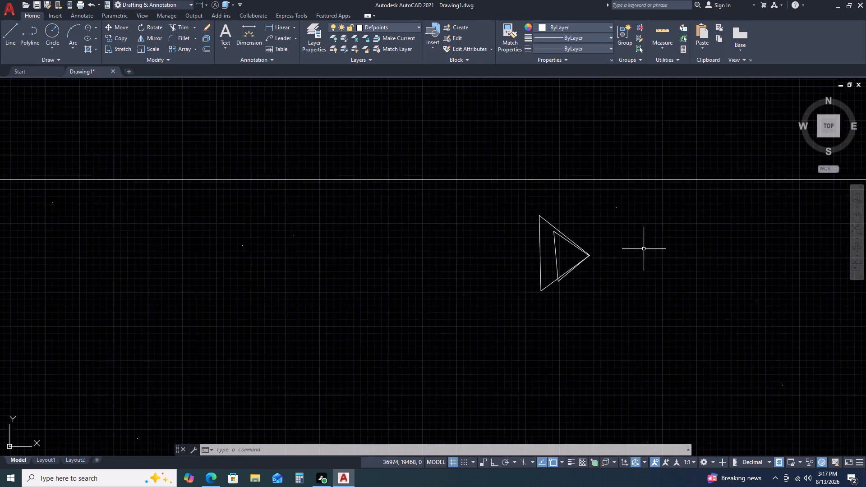
pyautogui.scroll(1, 644, 249)
pyautogui.scroll(-4, 506, 253)
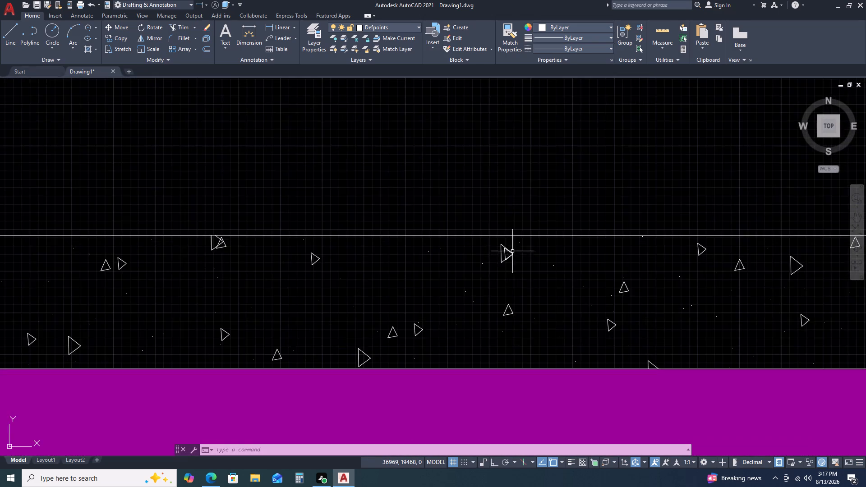
pyautogui.scroll(-7, 512, 251)
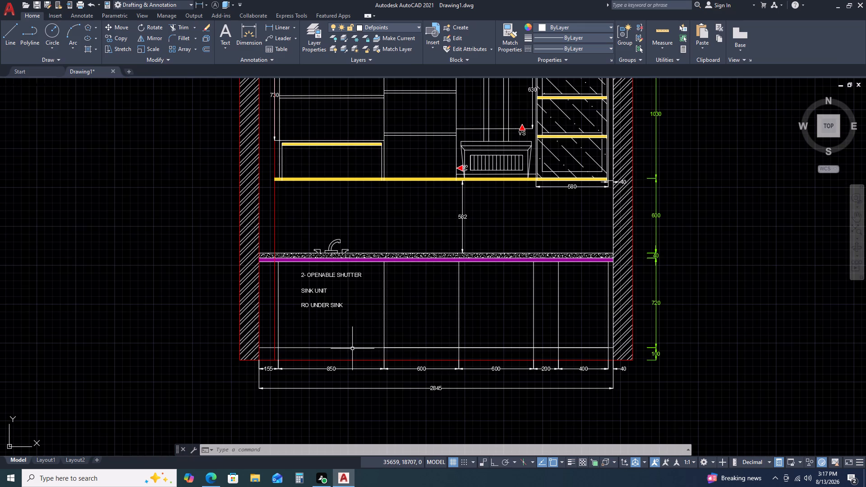
# Inspect the skirting line and the base units' end against the hatched wall by the 100 and 40 dimensions.
pyautogui.scroll(-2, 513, 314)
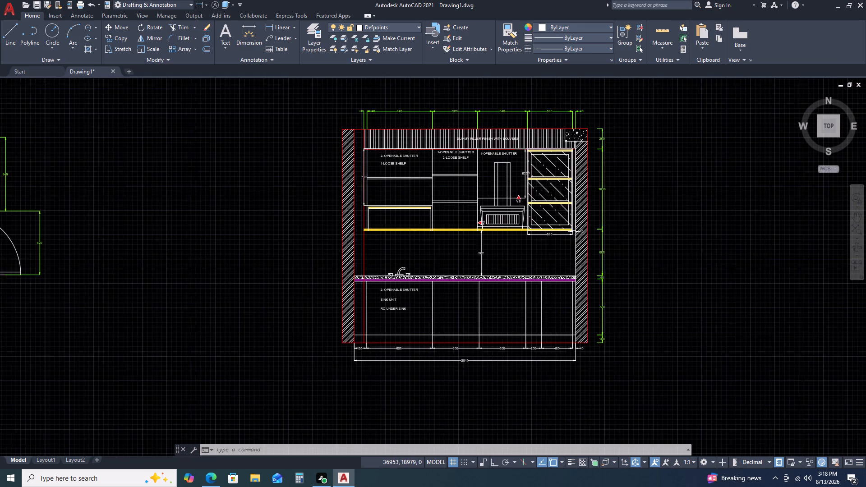
pyautogui.scroll(4, 543, 328)
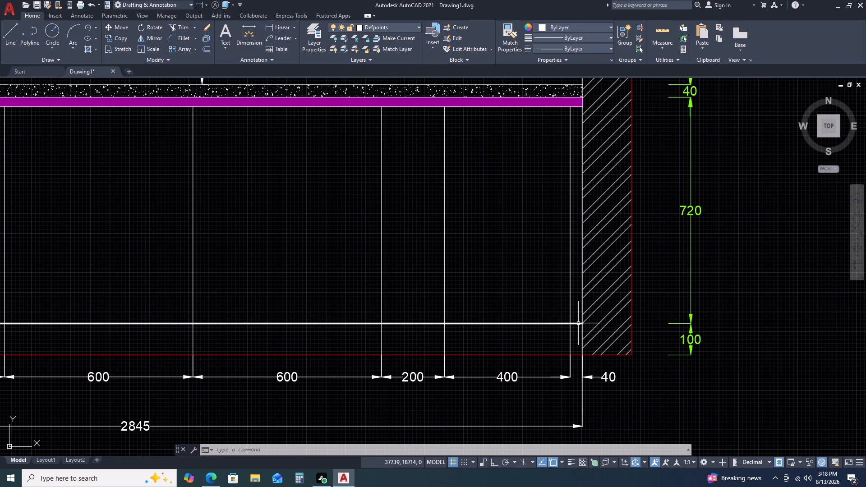
pyautogui.scroll(-3, 574, 326)
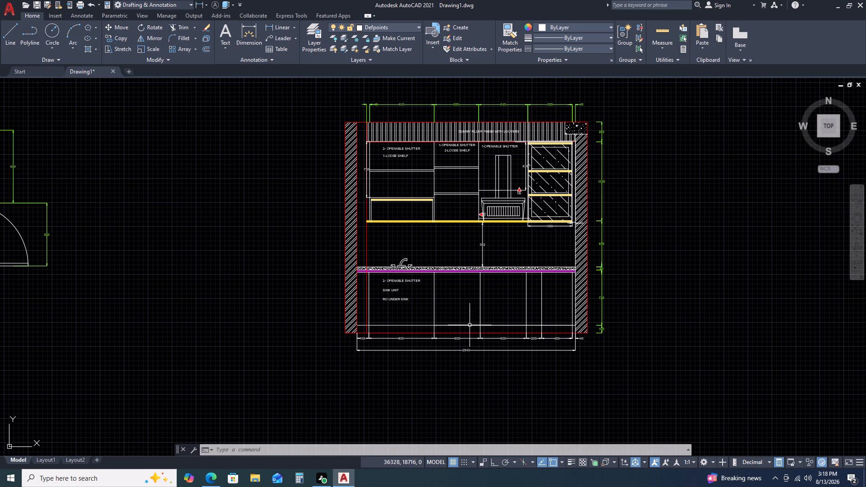
pyautogui.scroll(3, 582, 328)
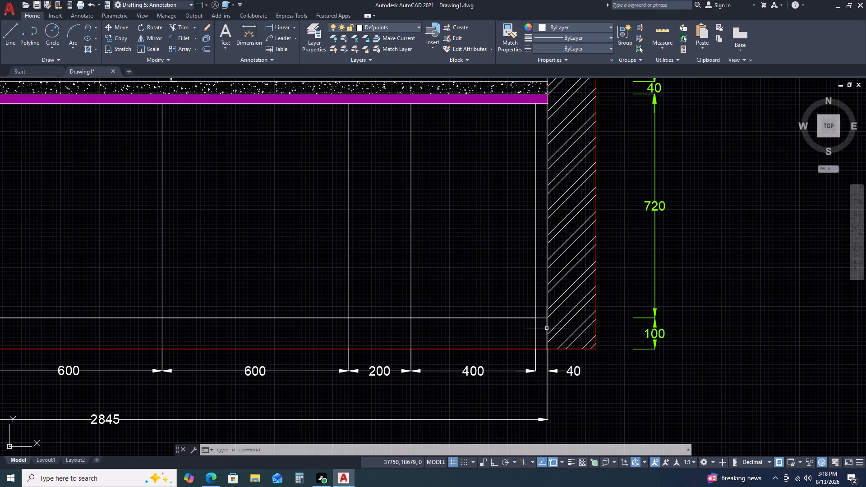
pyautogui.scroll(-1, 547, 328)
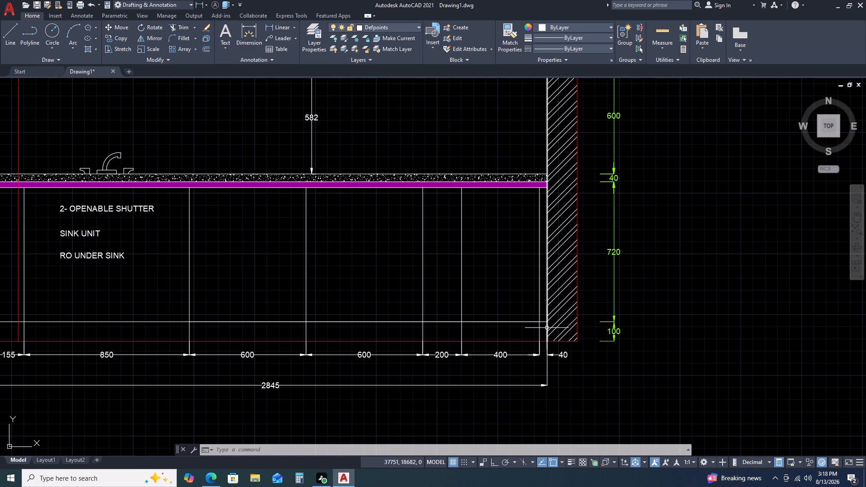
pyautogui.scroll(-1, 531, 329)
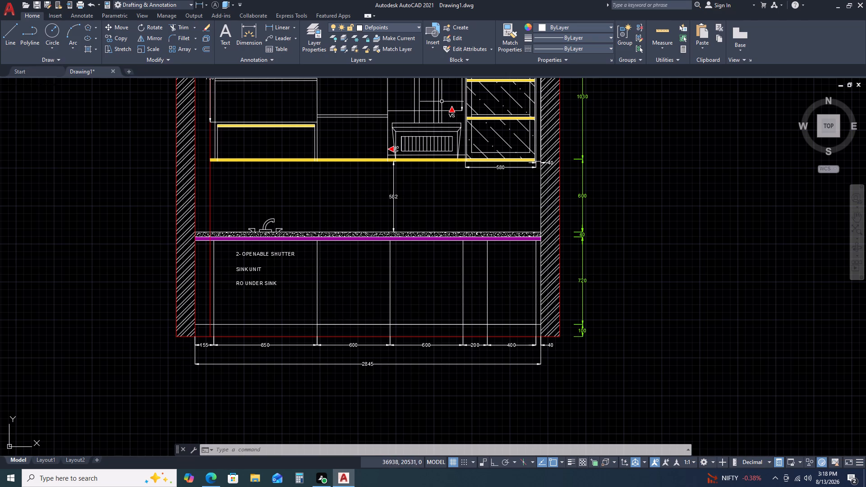
# Inspect the yellow strip under the wall units, around the chimney hood and the 580-wide glass cabinet.
pyautogui.scroll(2, 415, 150)
pyautogui.scroll(2, 350, 198)
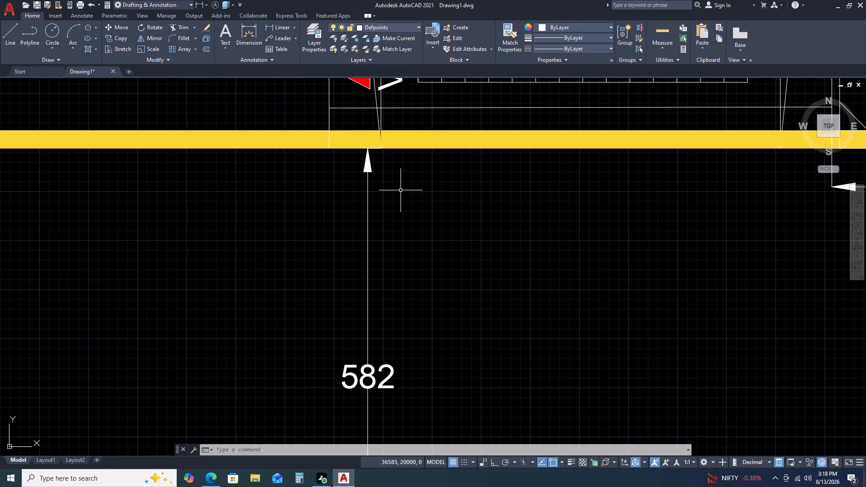
pyautogui.scroll(3, 387, 141)
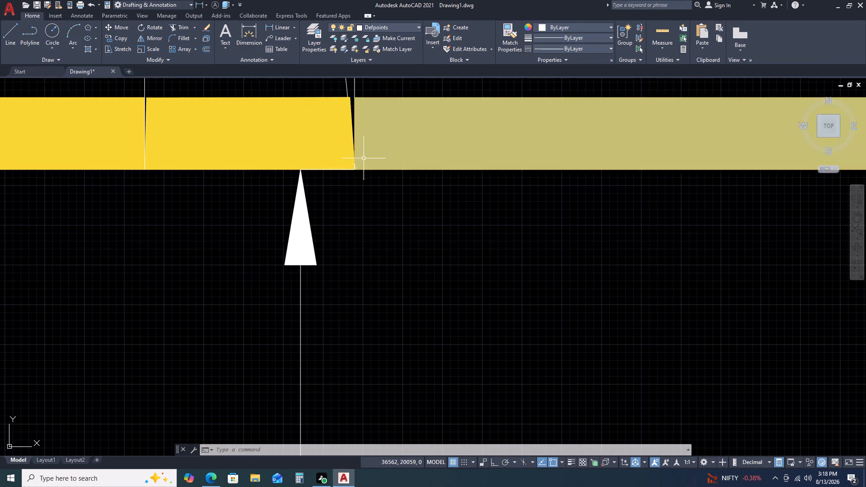
pyautogui.moveTo(368, 162); pyautogui.dragTo(396, 202, button='middle')
pyautogui.scroll(-5, 430, 218)
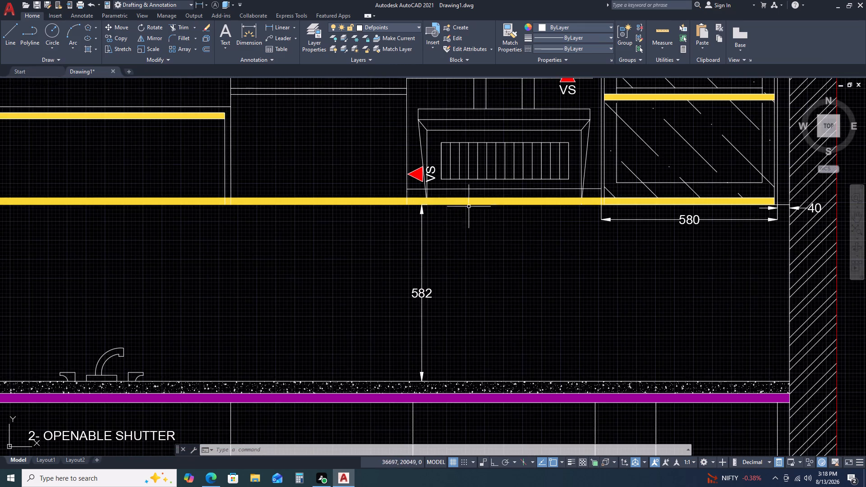
pyautogui.scroll(-2, 474, 205)
pyautogui.scroll(2, 517, 213)
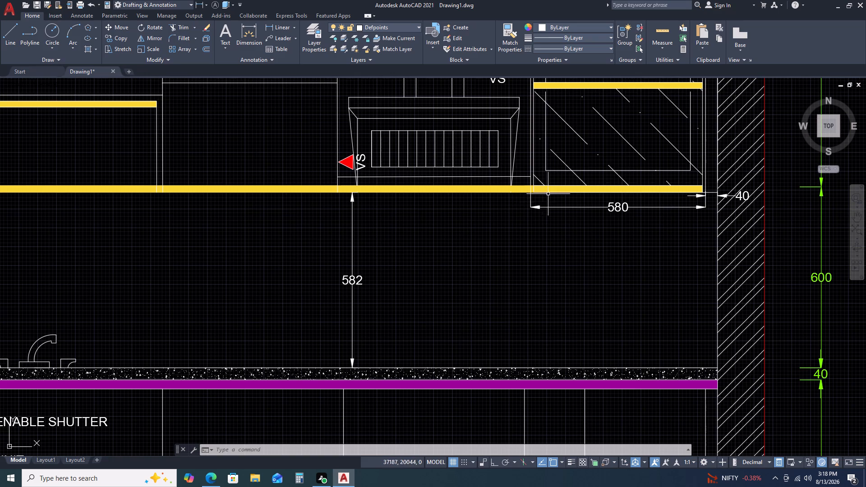
pyautogui.scroll(3, 544, 188)
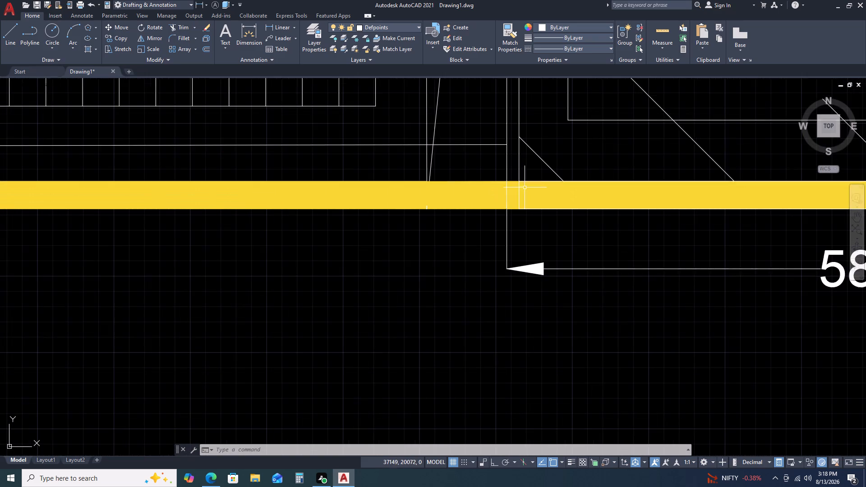
pyautogui.scroll(2, 503, 195)
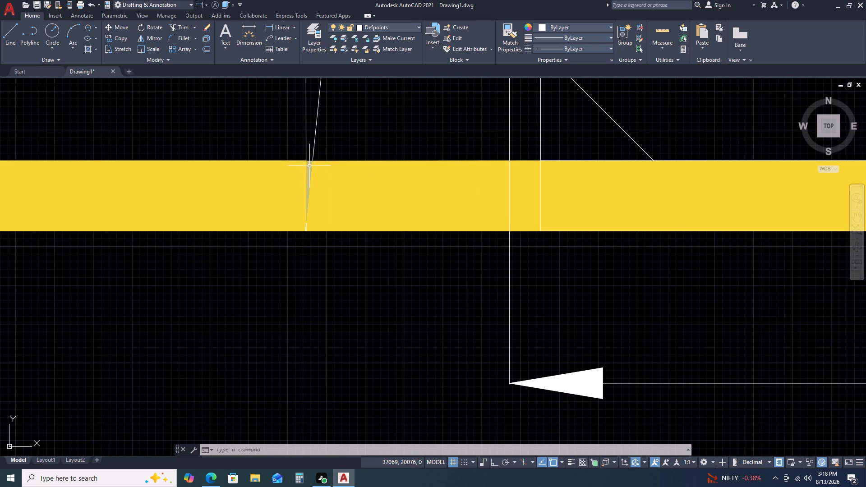
pyautogui.scroll(-3, 389, 227)
pyautogui.scroll(-2, 460, 236)
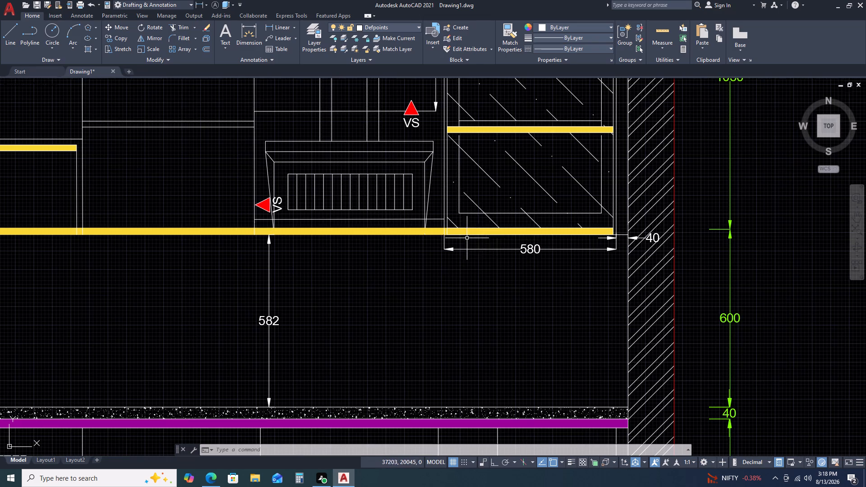
pyautogui.scroll(2, 608, 226)
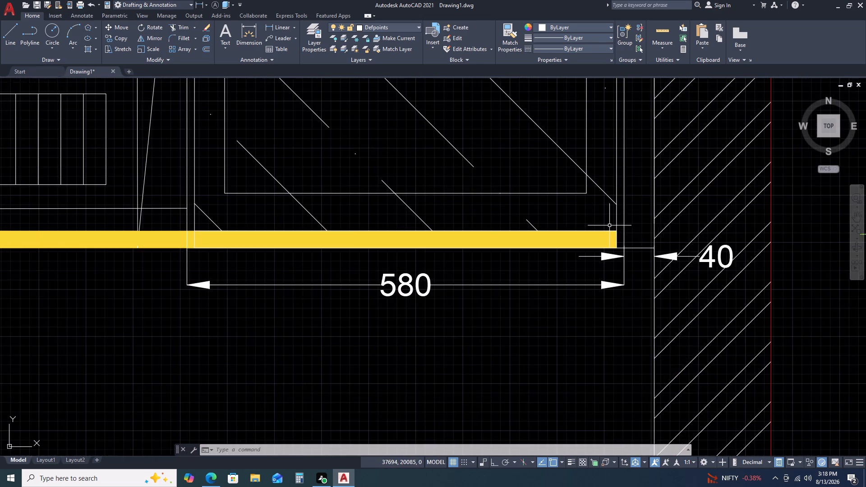
pyautogui.scroll(1, 609, 225)
pyautogui.scroll(-6, 611, 224)
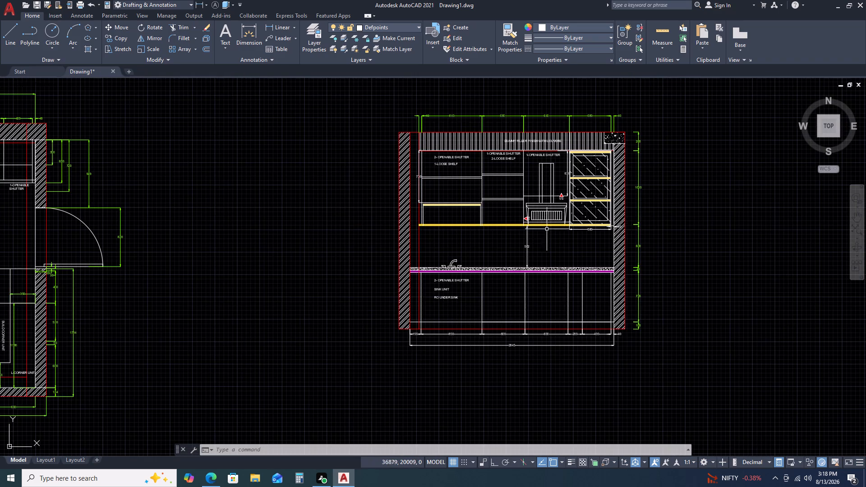
# Review the whole kitchen elevation beside the top plan, including the countertop and base unit divisions.
pyautogui.scroll(6, 423, 226)
pyautogui.scroll(-5, 389, 184)
pyautogui.scroll(-3, 475, 206)
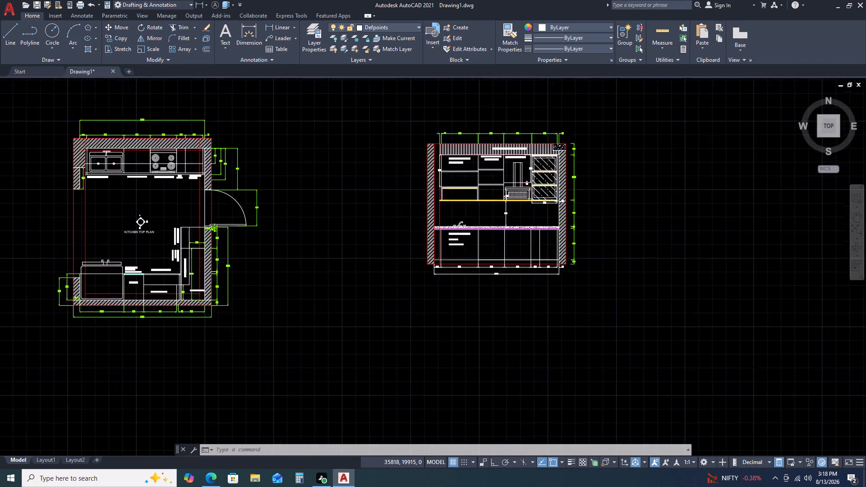
pyautogui.scroll(2, 467, 203)
pyautogui.scroll(-2, 471, 233)
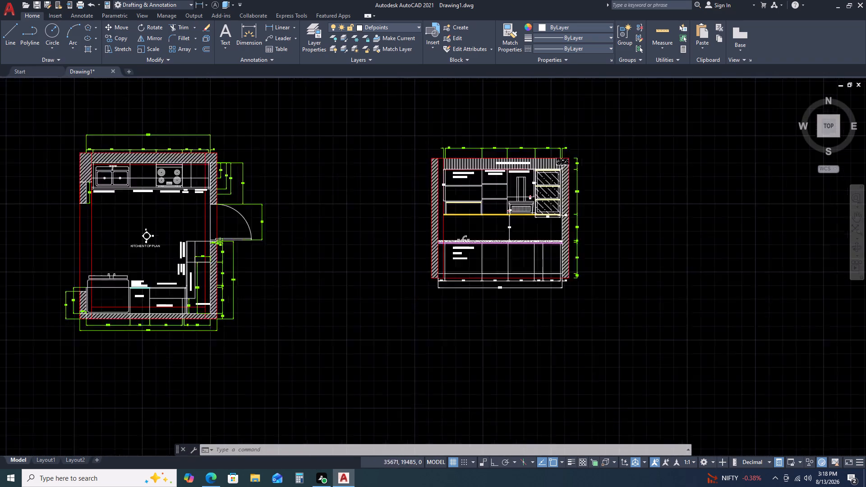
pyautogui.scroll(4, 476, 248)
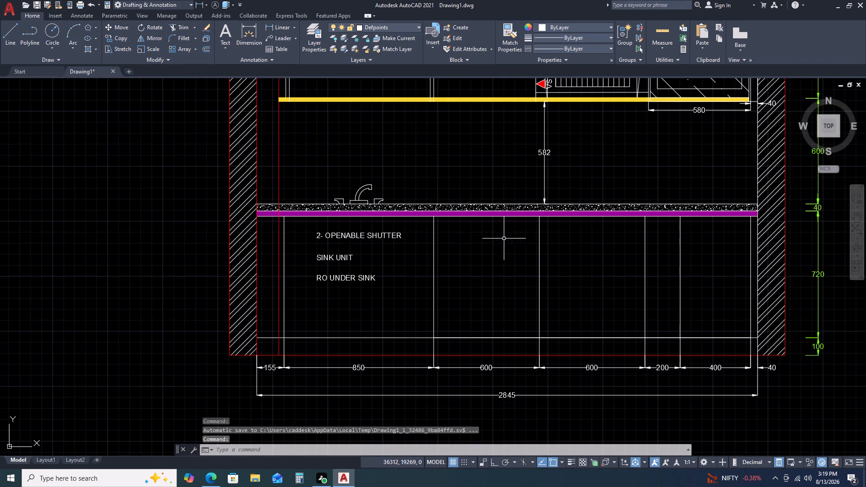
pyautogui.scroll(1, 436, 238)
pyautogui.scroll(3, 369, 202)
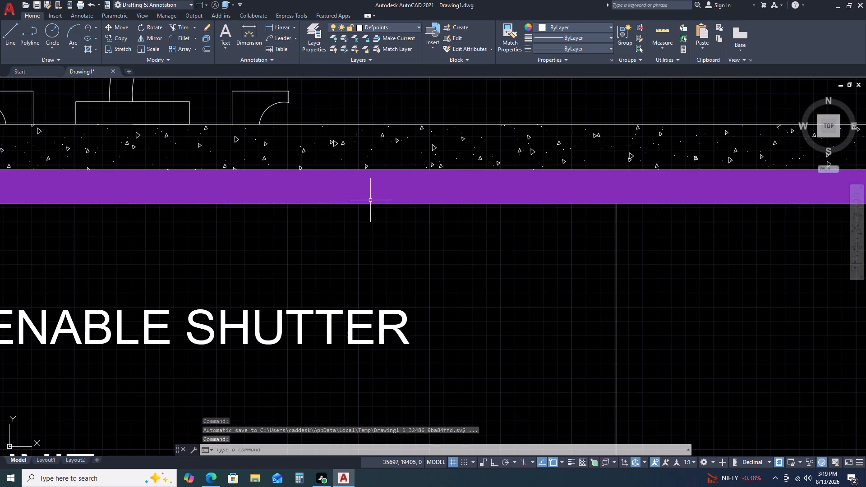
pyautogui.scroll(-4, 339, 220)
pyautogui.scroll(-1, 416, 229)
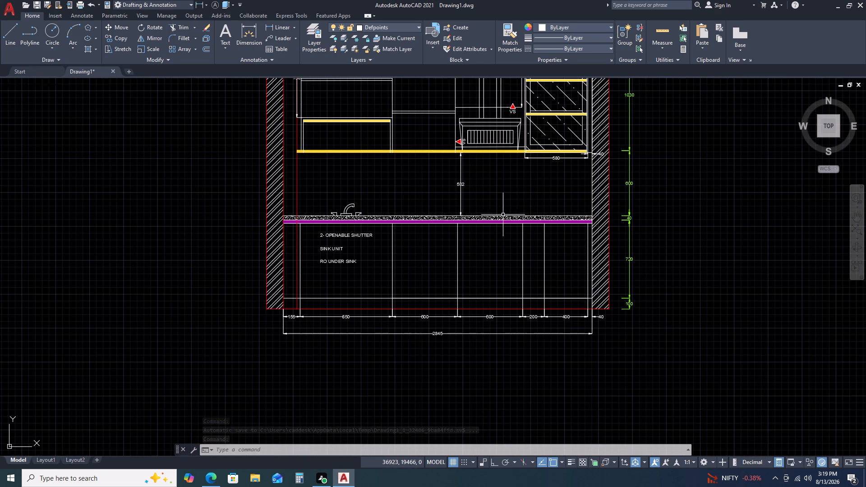
pyautogui.scroll(3, 502, 222)
pyautogui.scroll(-2, 507, 209)
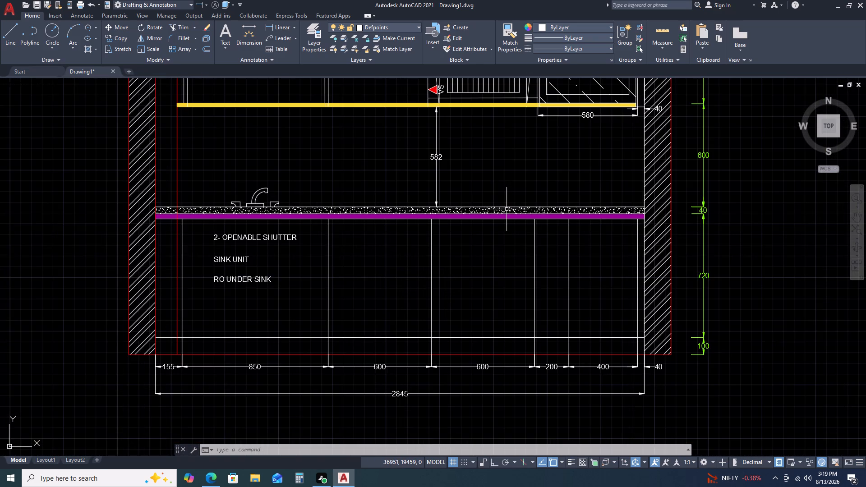
# Review the kitchen elevation and inspect the end of the yellow strip under the wall units, above the sink tap.
pyautogui.scroll(-1, 507, 209)
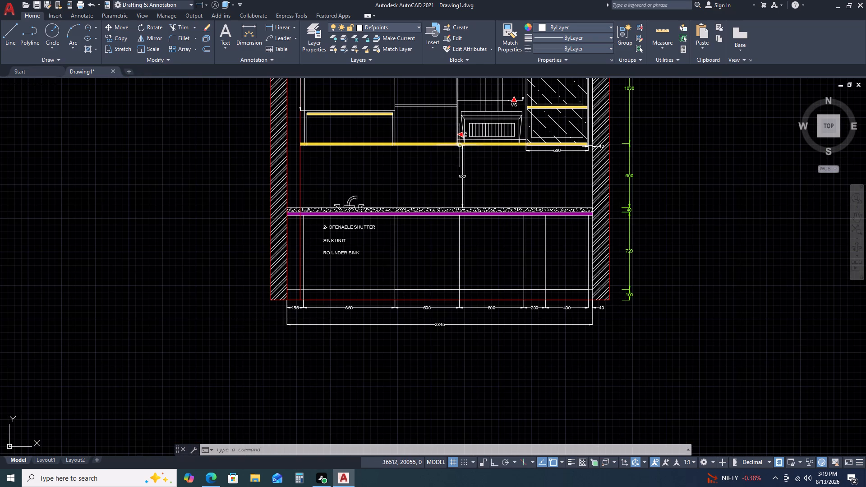
pyautogui.scroll(2, 468, 140)
pyautogui.scroll(-3, 496, 210)
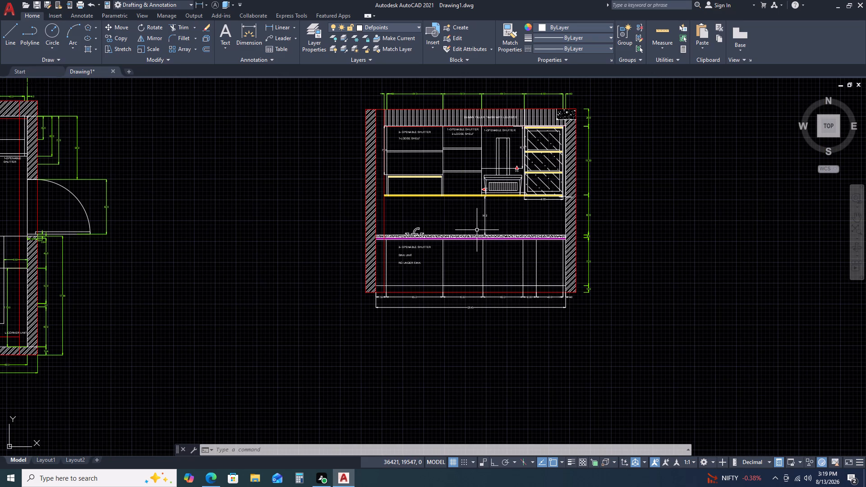
pyautogui.scroll(2, 405, 193)
pyautogui.scroll(2, 344, 199)
pyautogui.scroll(1, 380, 202)
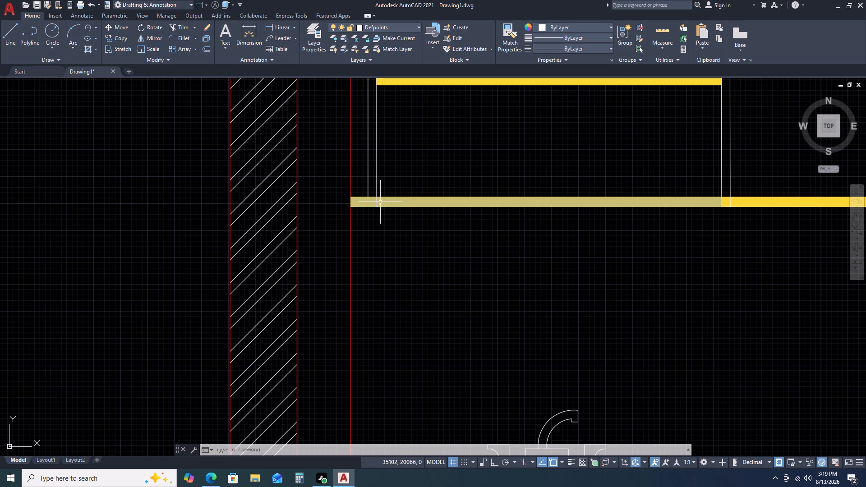
pyautogui.scroll(-4, 380, 202)
pyautogui.scroll(-2, 430, 212)
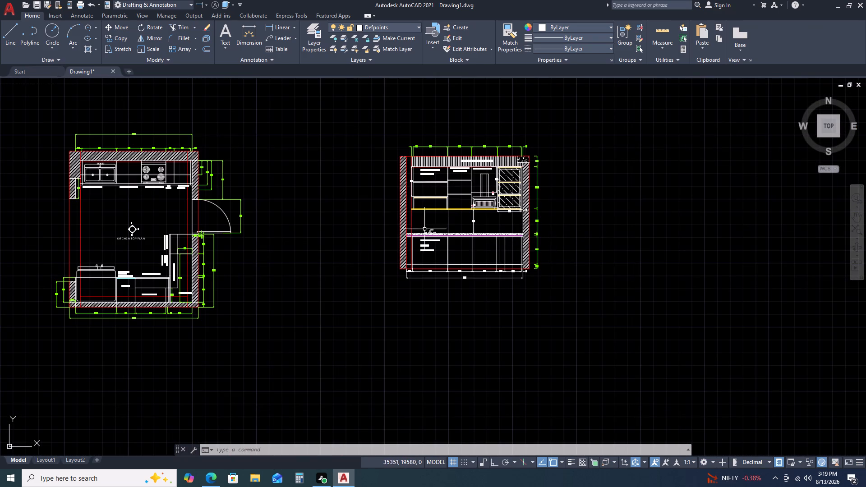
pyautogui.scroll(1, 428, 221)
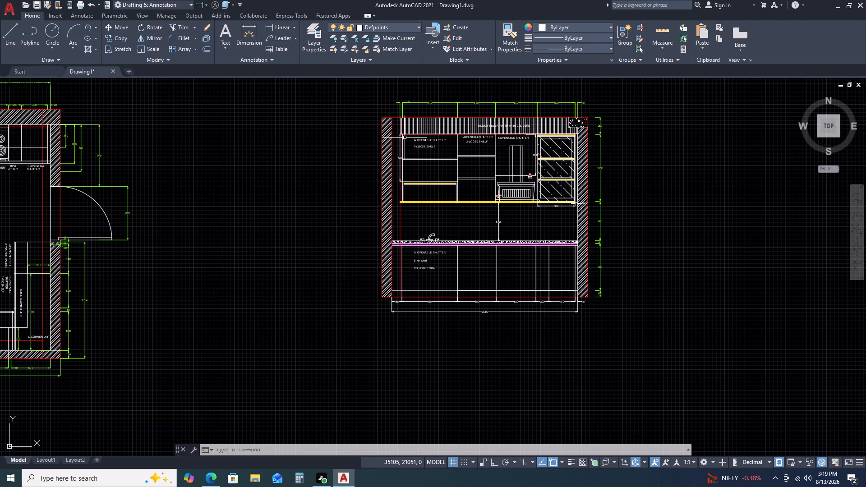
# Examine the louvered dummy filler and its junction with the tops of the openable-shutter wall units.
pyautogui.scroll(3, 529, 122)
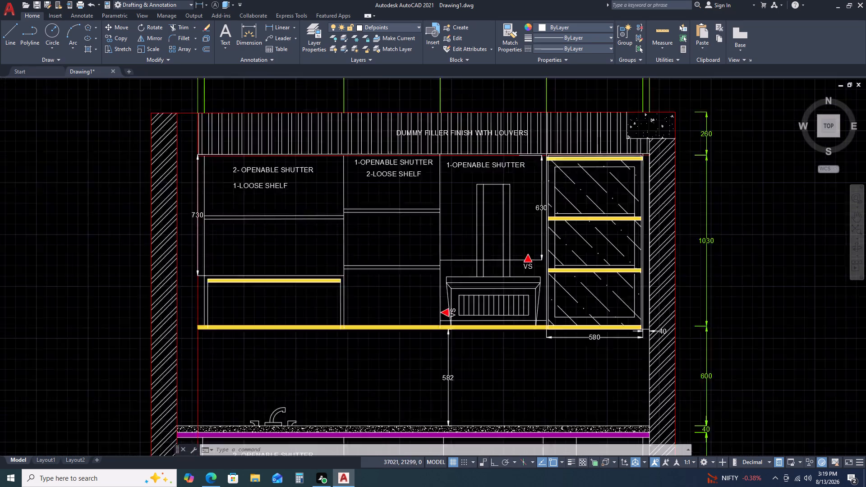
pyautogui.scroll(2, 538, 183)
pyautogui.scroll(-1, 459, 184)
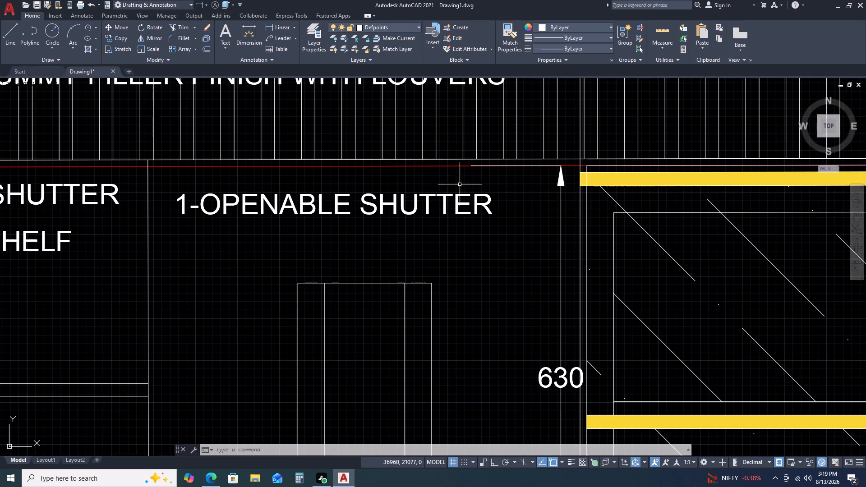
pyautogui.scroll(-2, 459, 184)
pyautogui.scroll(3, 467, 130)
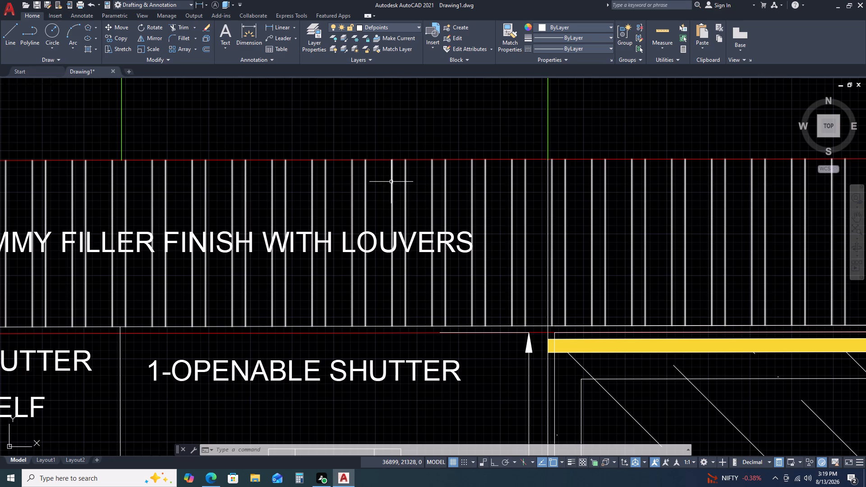
pyautogui.scroll(-4, 574, 193)
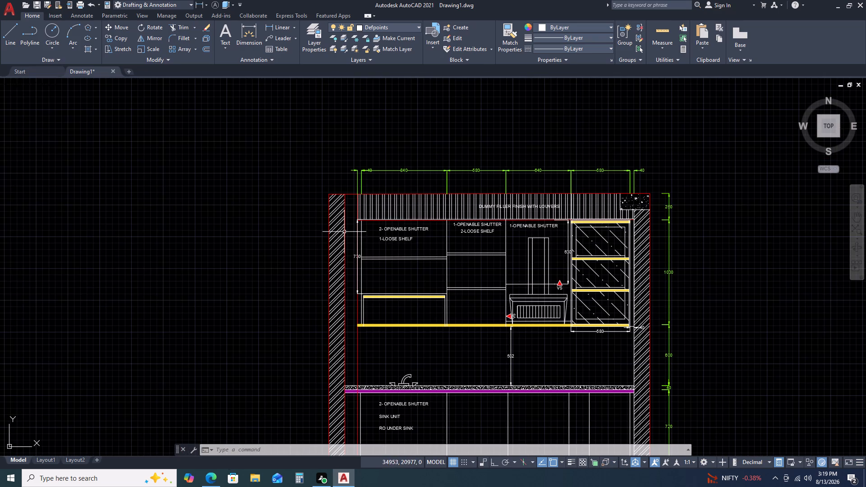
pyautogui.scroll(3, 402, 213)
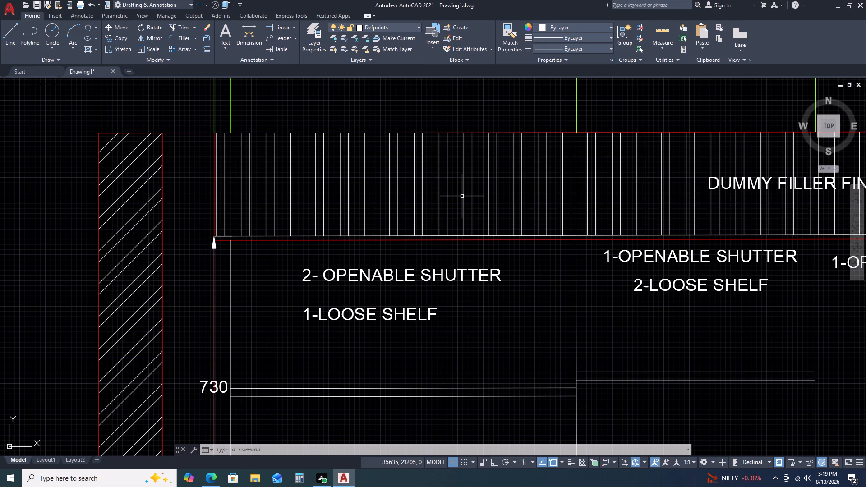
pyautogui.scroll(-4, 447, 188)
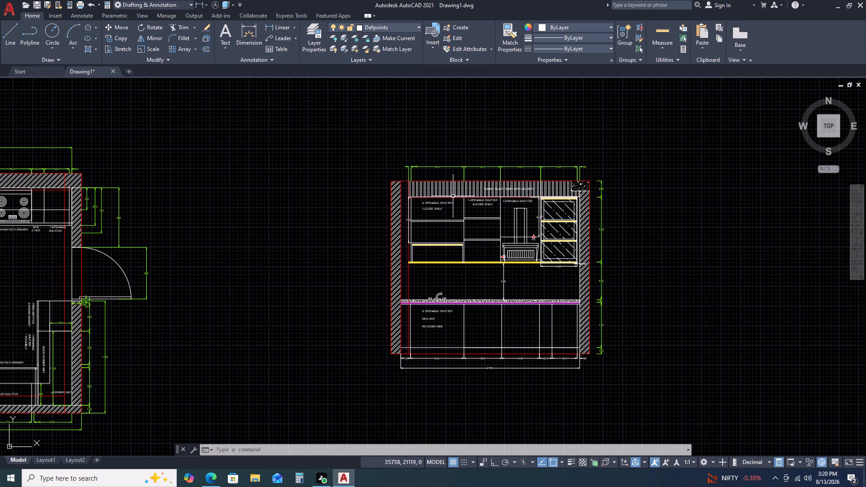
pyautogui.scroll(2, 578, 265)
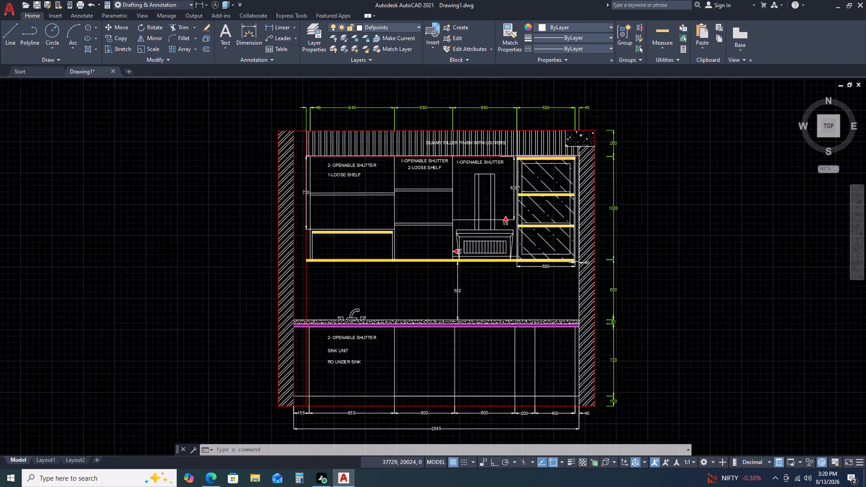
# Inspect the line under the yellow strip where it crosses the gap between the glass cabinet and hatched wall.
pyautogui.scroll(3, 589, 256)
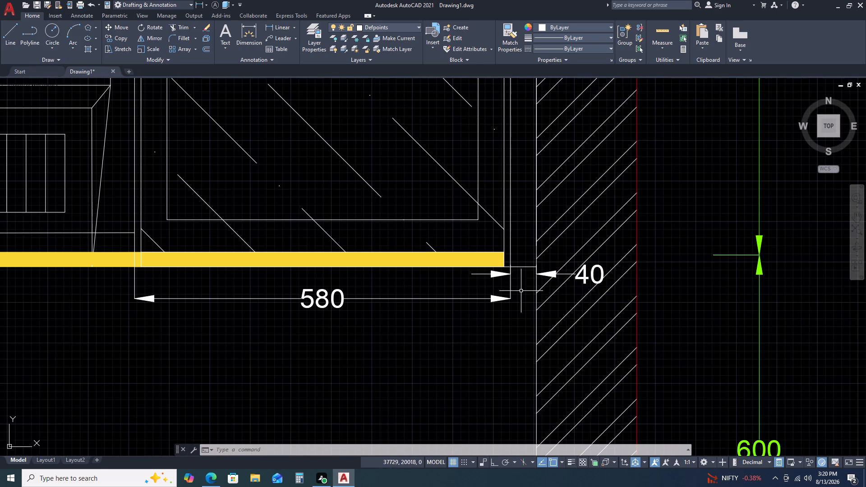
pyautogui.scroll(3, 525, 273)
pyautogui.click(526, 253)
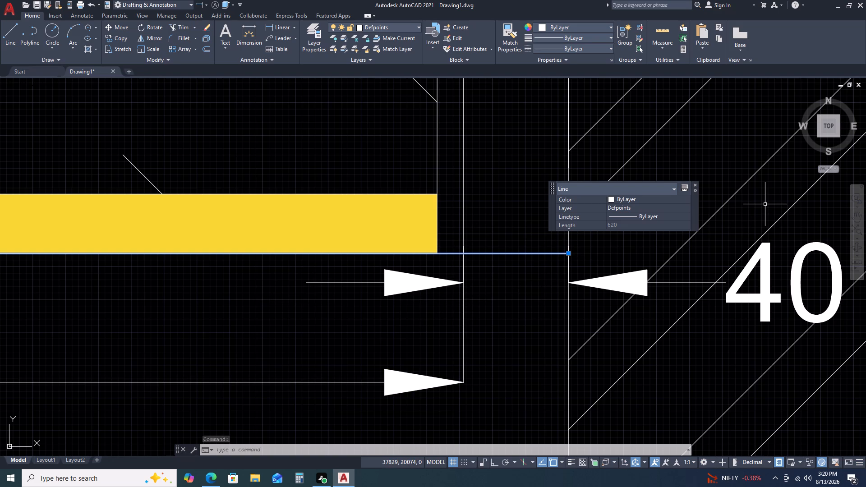
pyautogui.press('Escape')
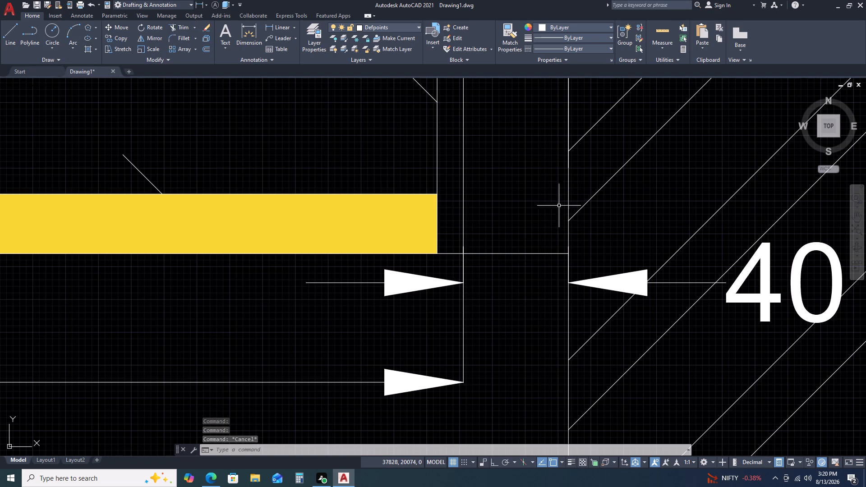
pyautogui.scroll(-6, 569, 265)
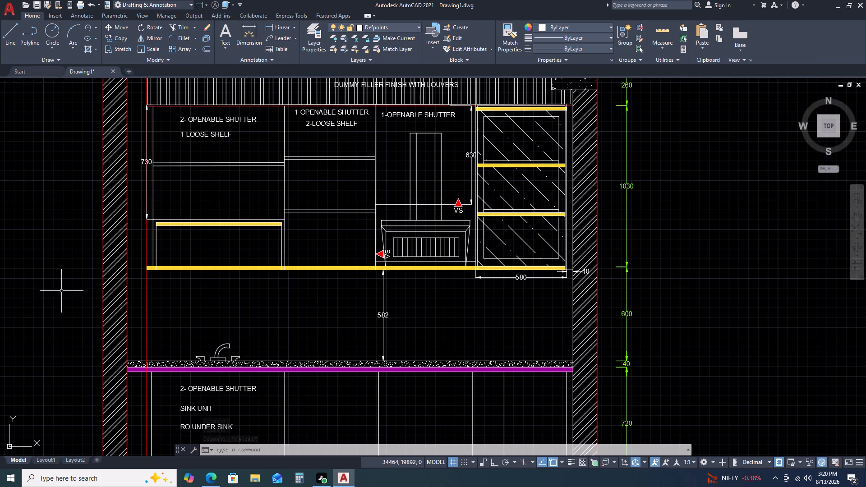
pyautogui.scroll(5, 569, 267)
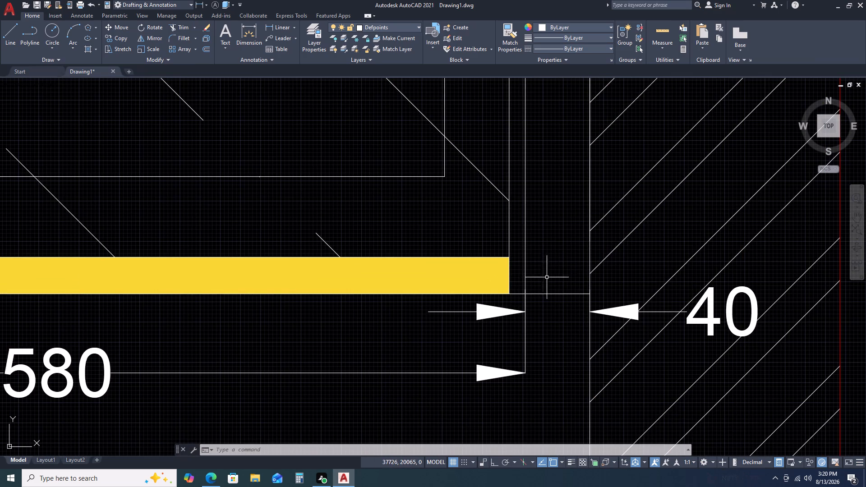
pyautogui.scroll(-4, 554, 294)
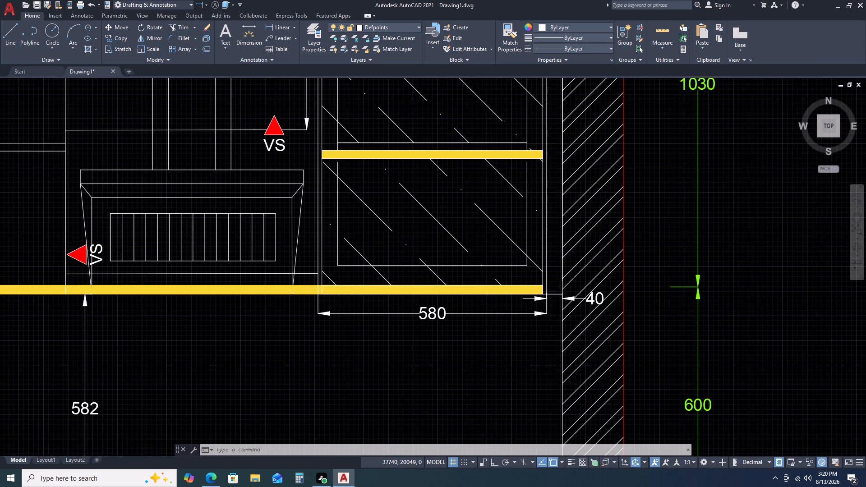
# Recheck the yellow strip's end and the line bridging the 40 gap to the hatched wall.
pyautogui.scroll(5, 547, 308)
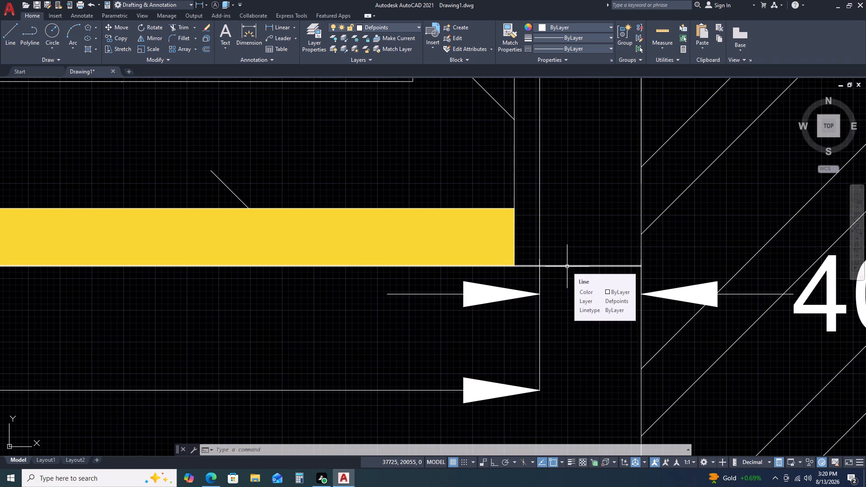
pyautogui.scroll(-4, 583, 265)
pyautogui.scroll(1, 583, 280)
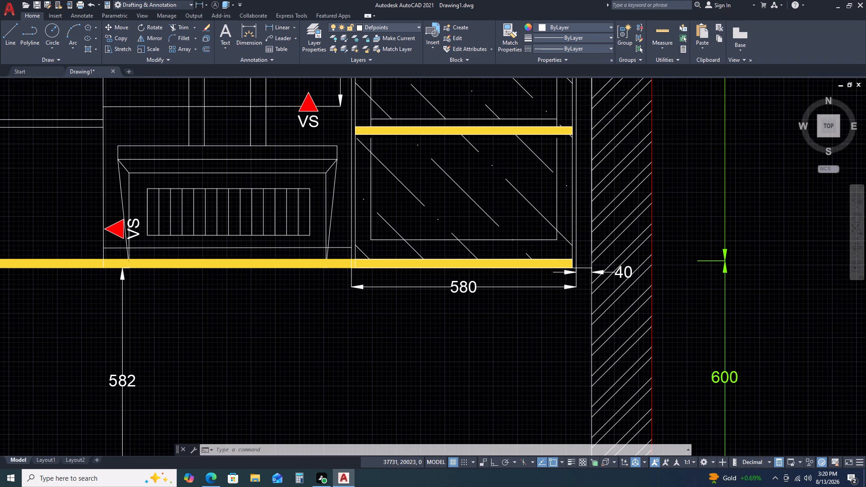
pyautogui.scroll(3, 583, 280)
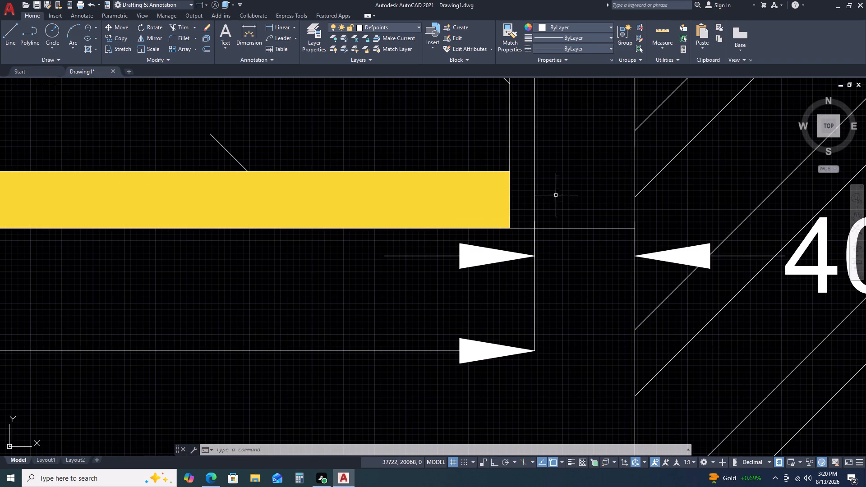
# Examine the side panel lines between the chimney hood and the glass cabinet, down to the yellow strip.
pyautogui.scroll(-5, 557, 222)
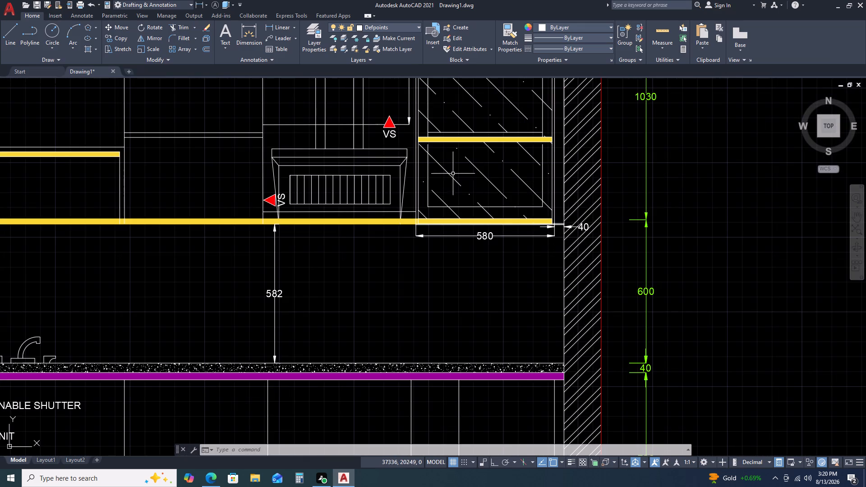
pyautogui.scroll(5, 424, 162)
pyautogui.scroll(-4, 430, 169)
pyautogui.scroll(4, 414, 221)
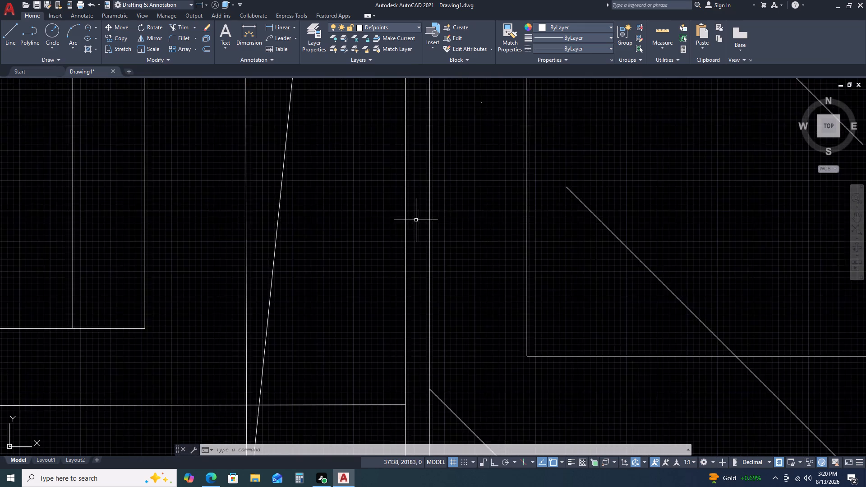
pyautogui.scroll(1, 418, 219)
pyautogui.scroll(-2, 422, 216)
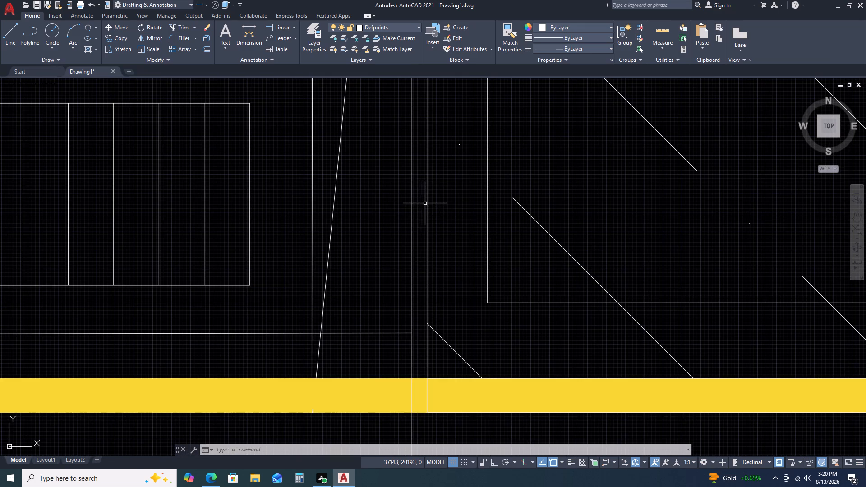
pyautogui.scroll(-3, 424, 220)
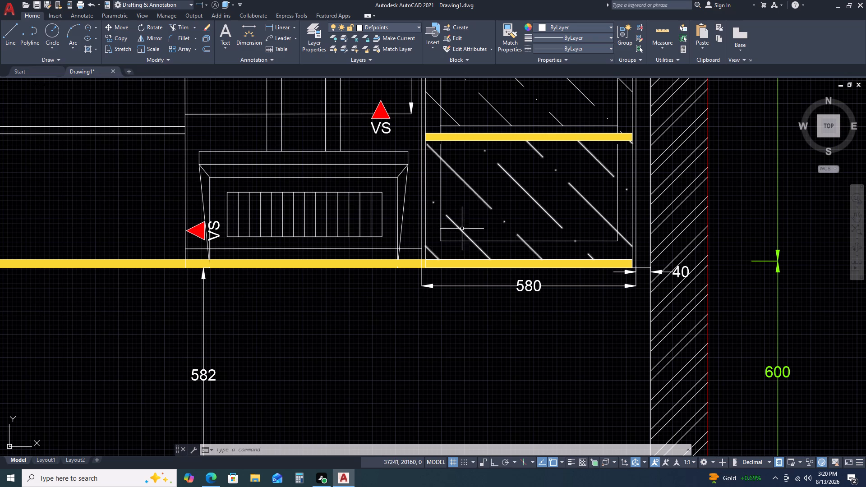
pyautogui.scroll(-3, 494, 215)
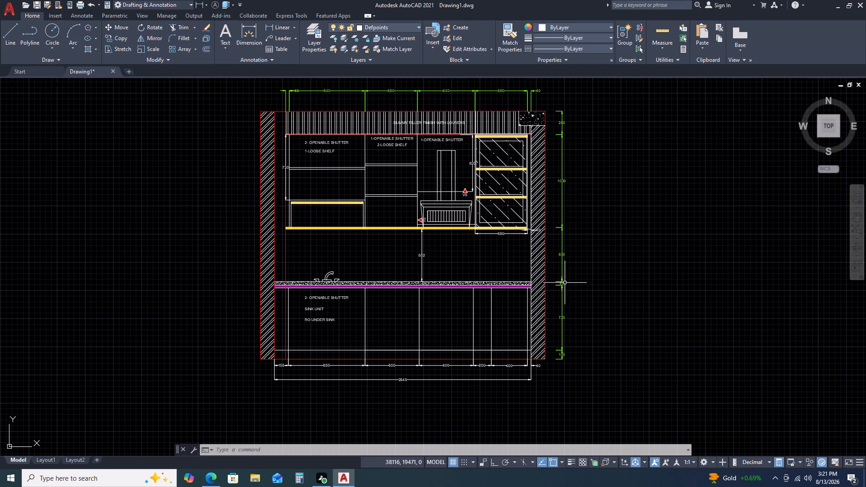
# Inspect the overall width dimension and the individual unit widths below the base units.
pyautogui.scroll(2, 413, 400)
pyautogui.scroll(4, 368, 354)
pyautogui.scroll(-4, 524, 295)
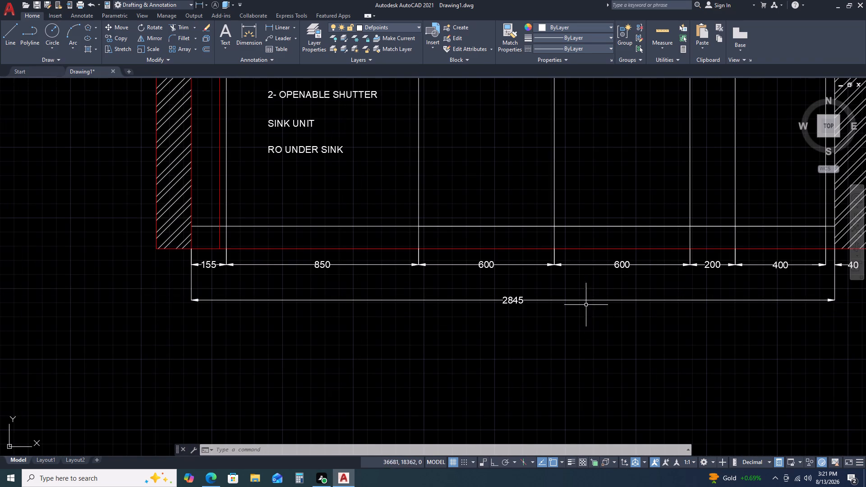
pyautogui.scroll(1, 500, 318)
pyautogui.scroll(4, 521, 280)
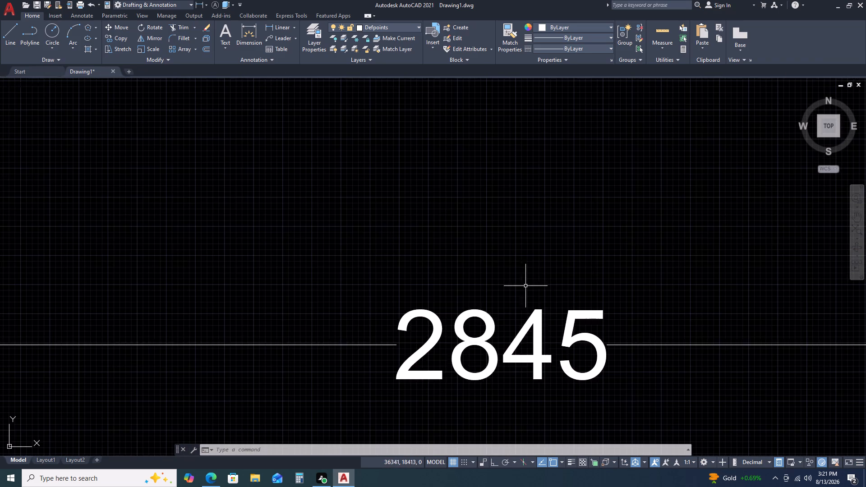
pyautogui.scroll(-1, 593, 290)
pyautogui.scroll(5, 580, 318)
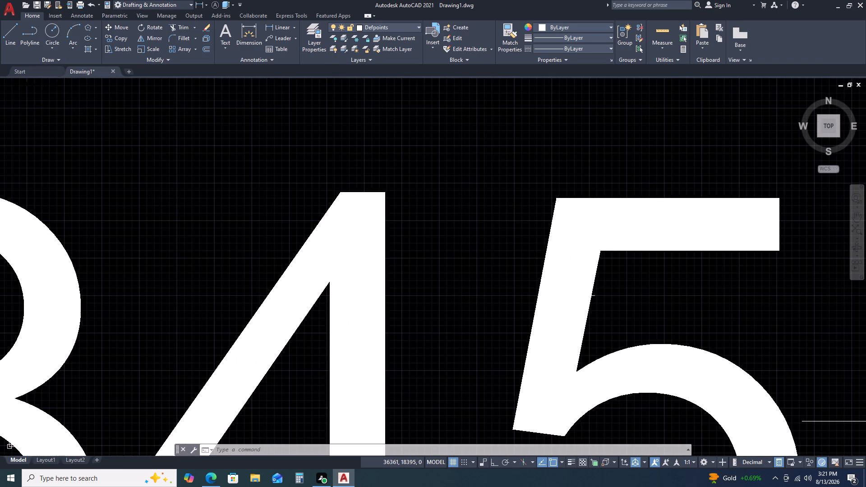
pyautogui.scroll(-2, 539, 293)
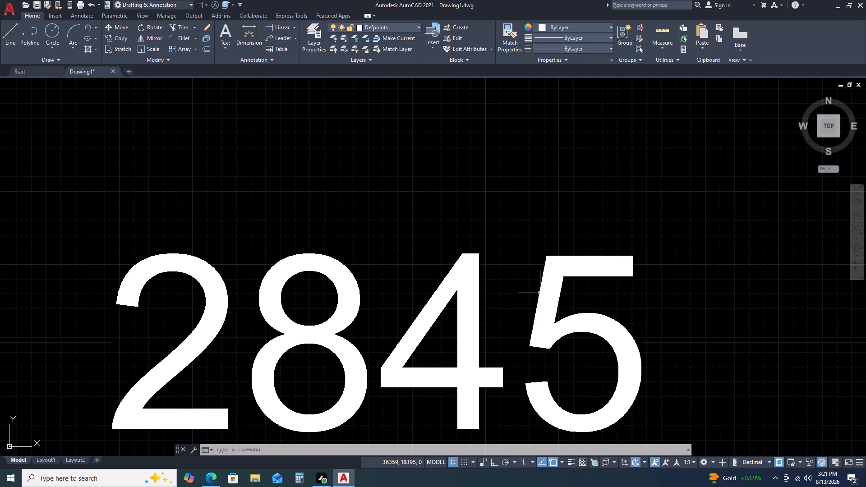
pyautogui.scroll(-1, 407, 354)
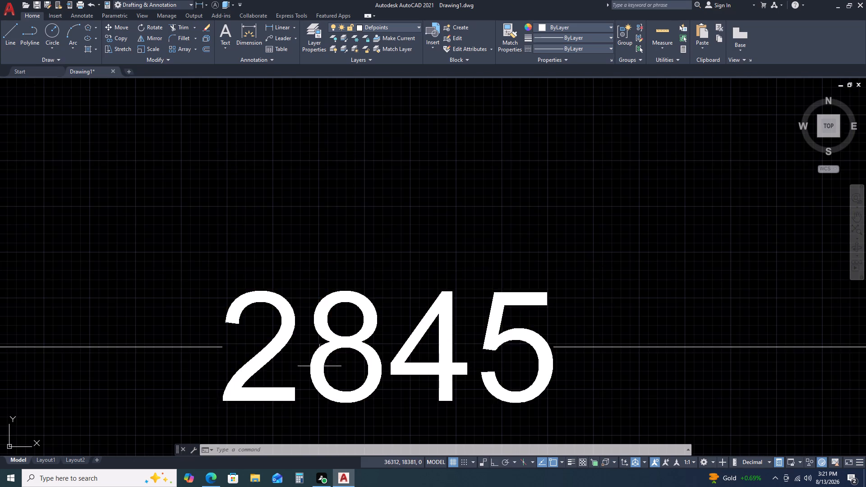
pyautogui.scroll(-2, 323, 366)
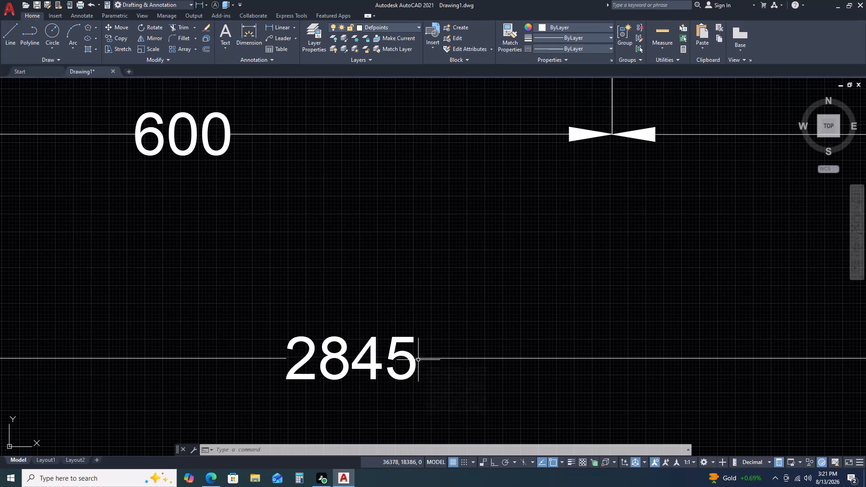
pyautogui.scroll(2, 413, 361)
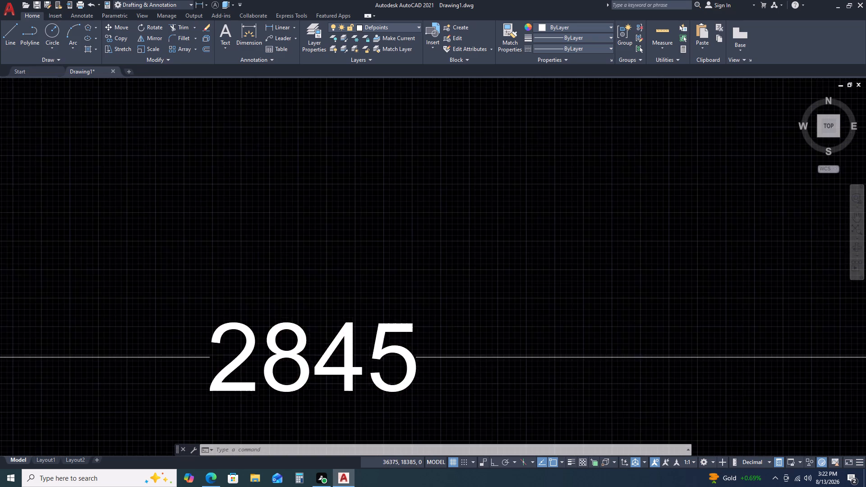
pyautogui.scroll(2, 389, 350)
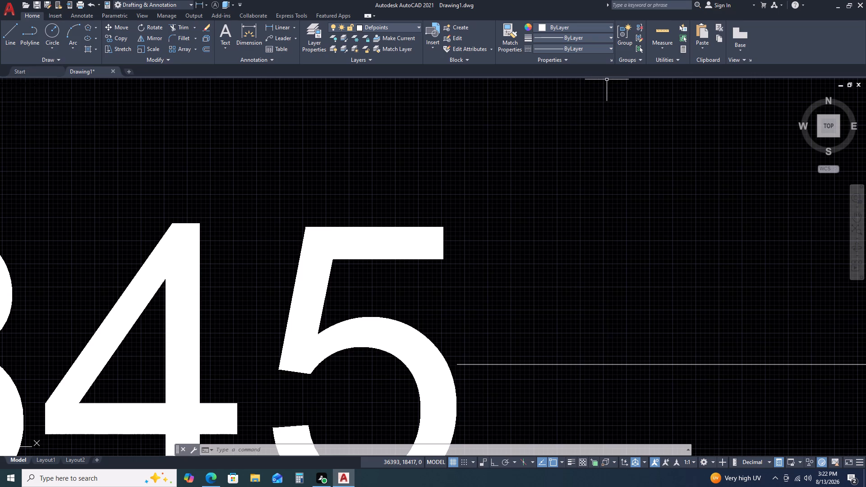
pyautogui.scroll(-4, 425, 278)
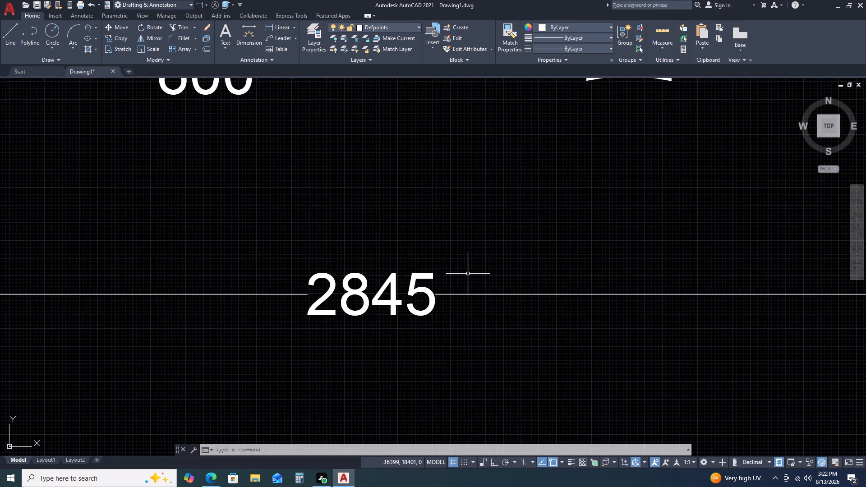
# Examine the base units, the sink unit notes and the chimney hood area above the countertop.
pyautogui.scroll(-5, 468, 274)
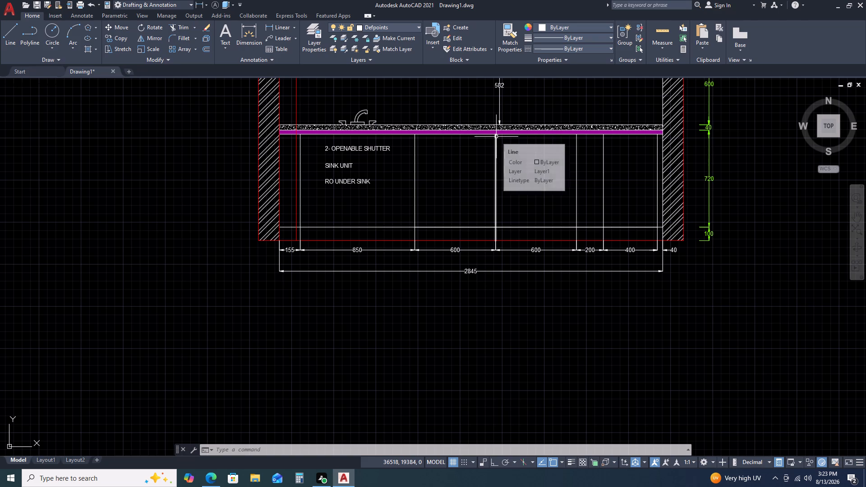
pyautogui.scroll(-2, 520, 173)
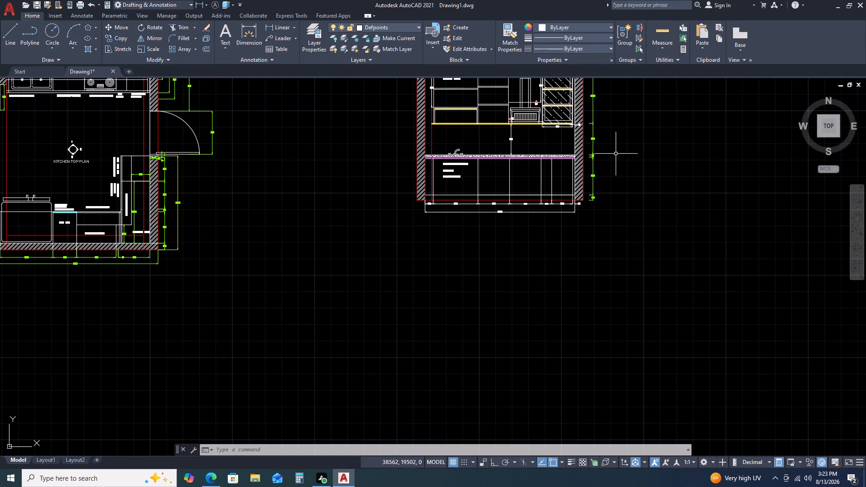
pyautogui.scroll(5, 459, 154)
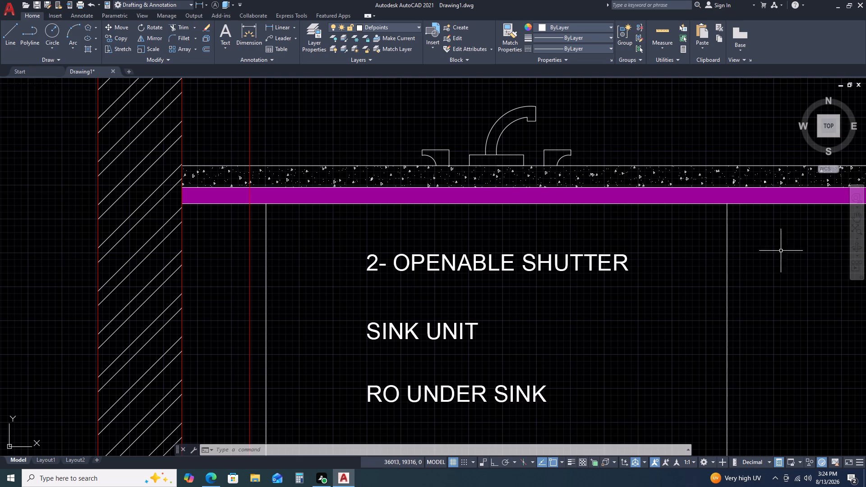
pyautogui.scroll(-4, 594, 249)
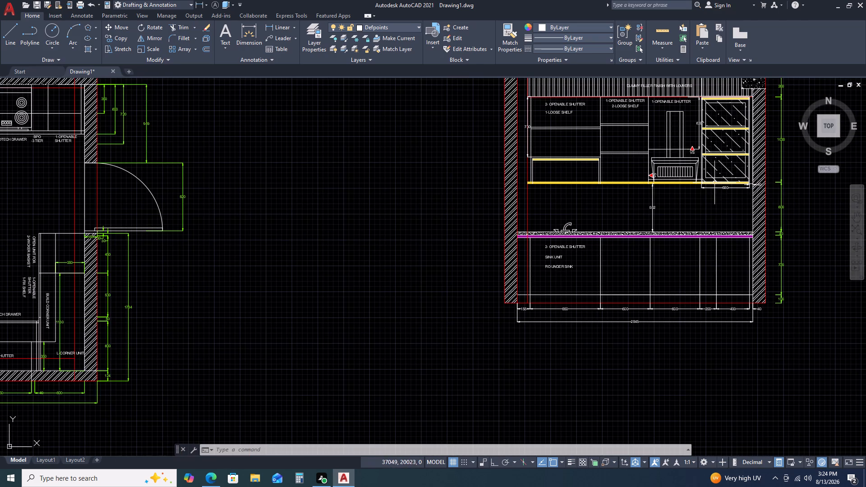
pyautogui.scroll(3, 698, 144)
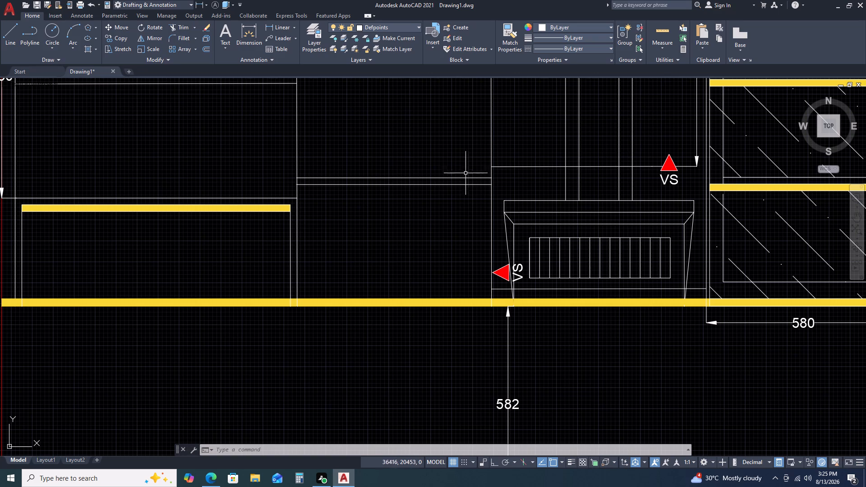
pyautogui.scroll(-2, 677, 242)
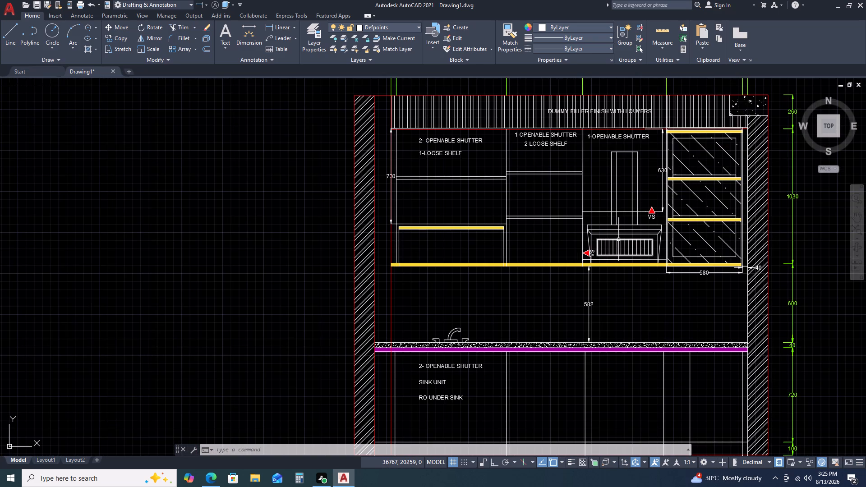
pyautogui.scroll(-2, 625, 230)
pyautogui.scroll(2, 645, 257)
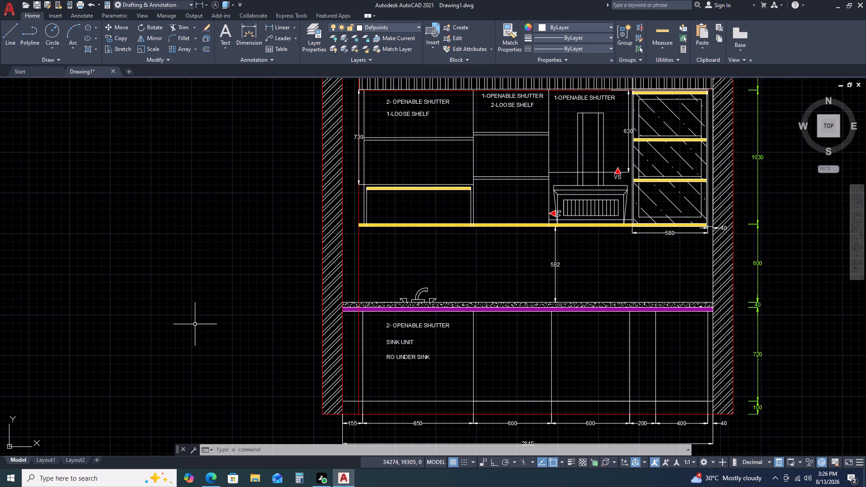
# Examine the speckled countertop, the purple strip below it and the sink tap outline.
pyautogui.scroll(4, 474, 310)
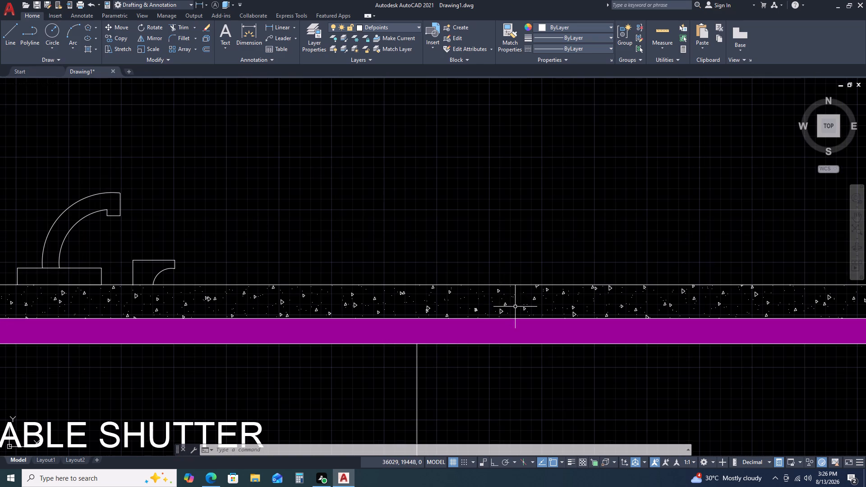
pyautogui.scroll(-3, 241, 286)
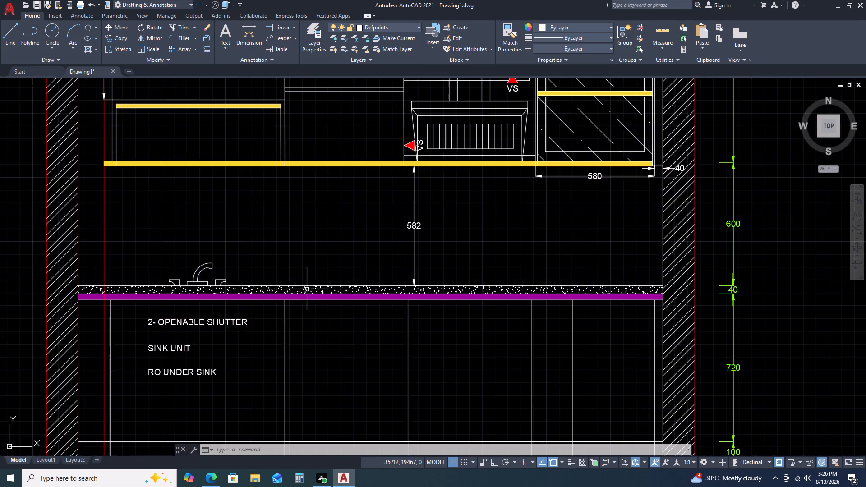
pyautogui.scroll(-3, 325, 284)
pyautogui.scroll(6, 296, 296)
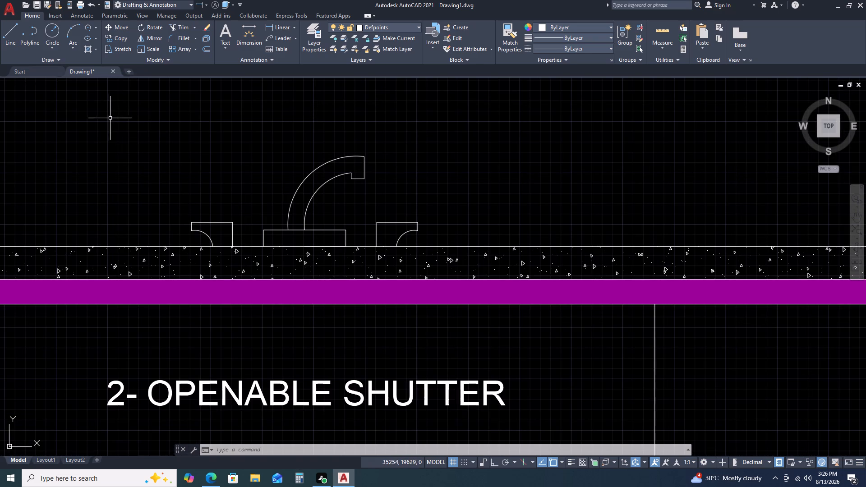
pyautogui.scroll(4, 355, 159)
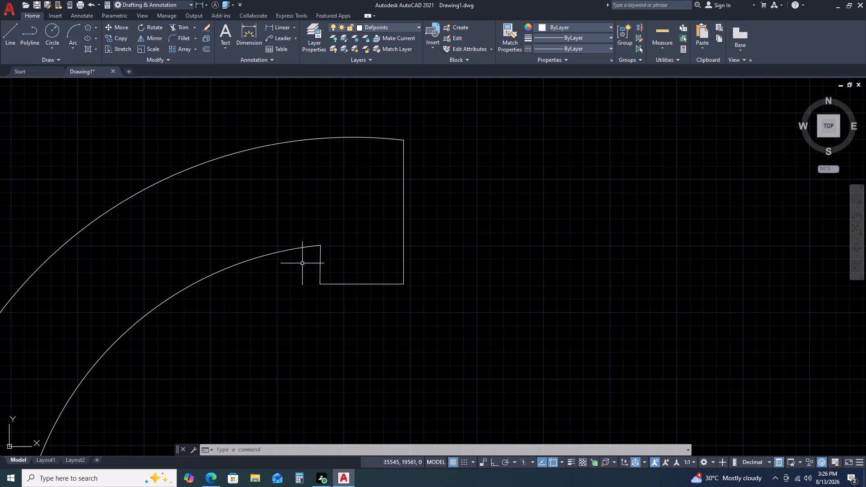
pyautogui.scroll(-3, 338, 263)
pyautogui.scroll(-2, 428, 290)
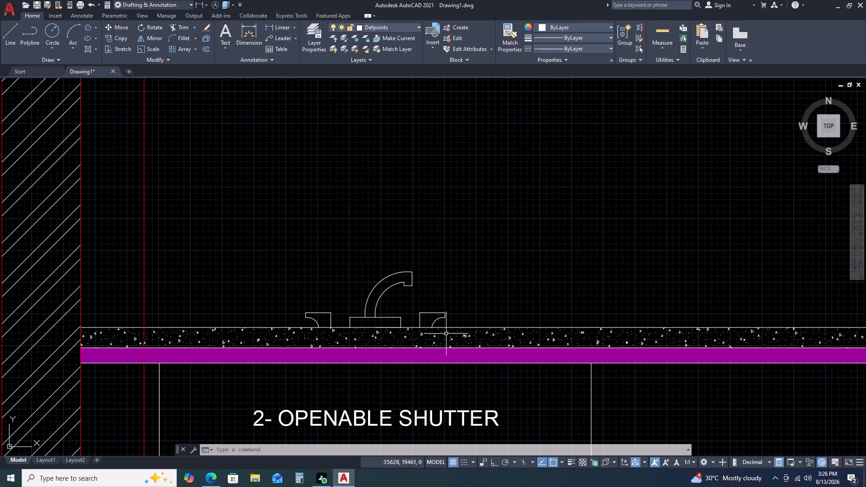
pyautogui.scroll(2, 446, 334)
pyautogui.scroll(-3, 453, 294)
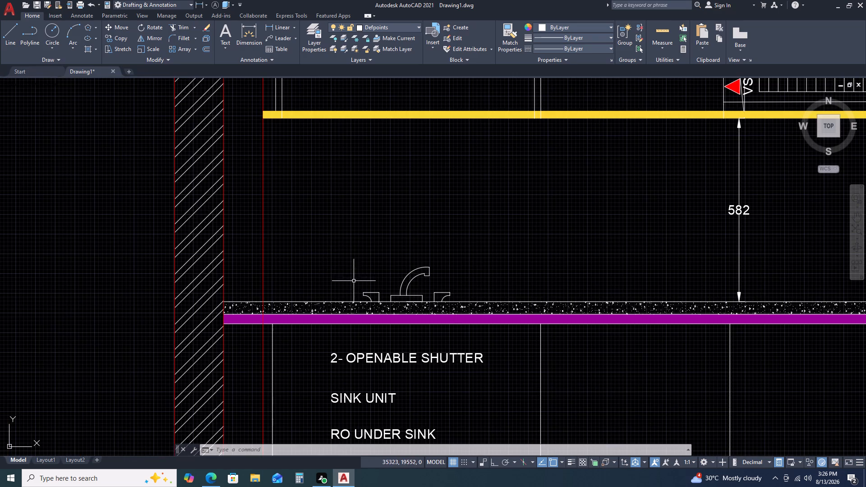
pyautogui.scroll(3, 365, 296)
pyautogui.click(228, 101)
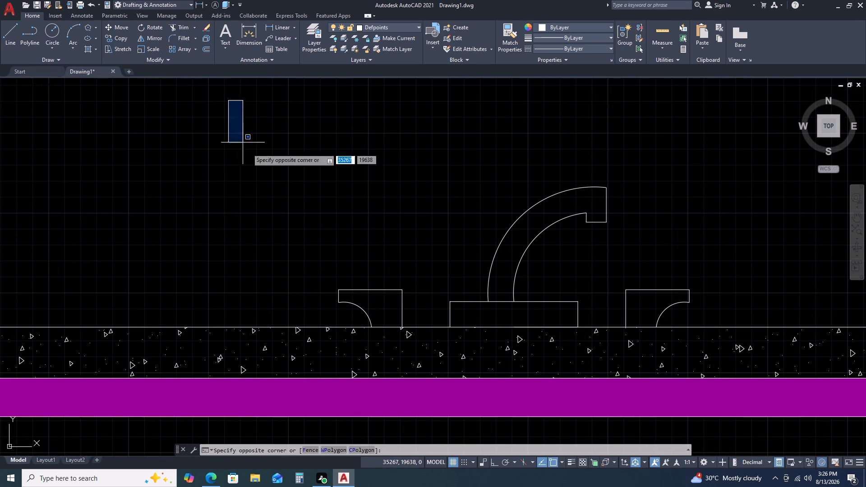
pyautogui.click(373, 265)
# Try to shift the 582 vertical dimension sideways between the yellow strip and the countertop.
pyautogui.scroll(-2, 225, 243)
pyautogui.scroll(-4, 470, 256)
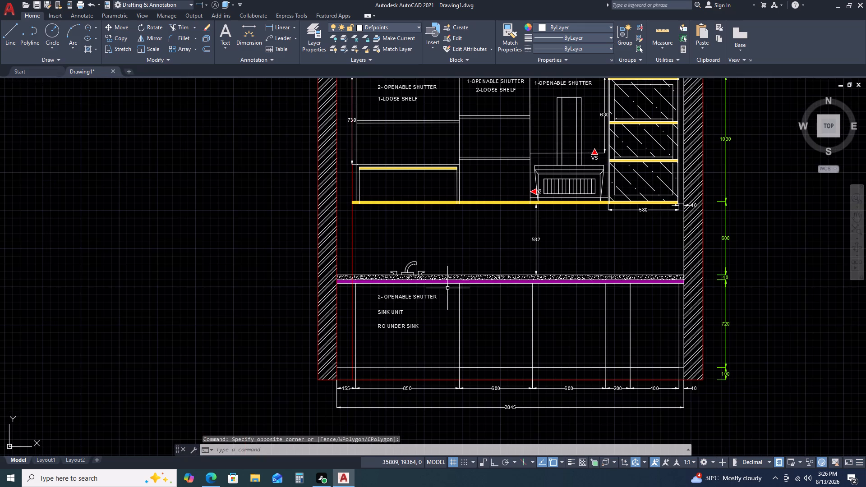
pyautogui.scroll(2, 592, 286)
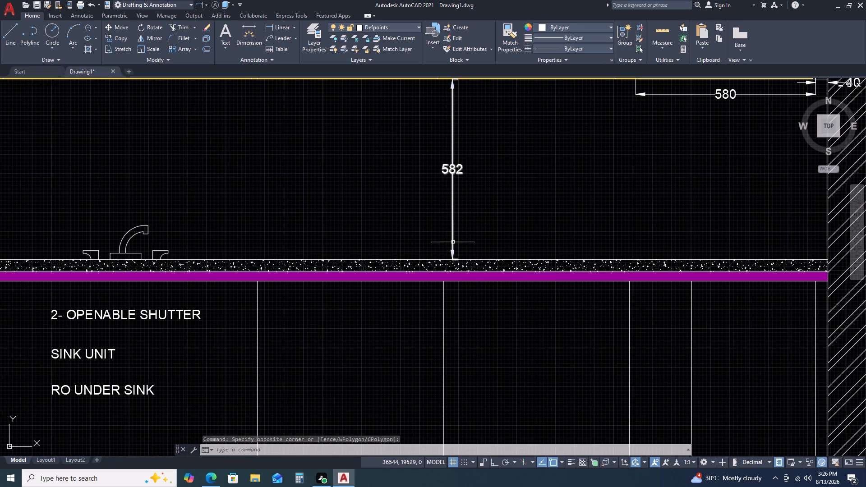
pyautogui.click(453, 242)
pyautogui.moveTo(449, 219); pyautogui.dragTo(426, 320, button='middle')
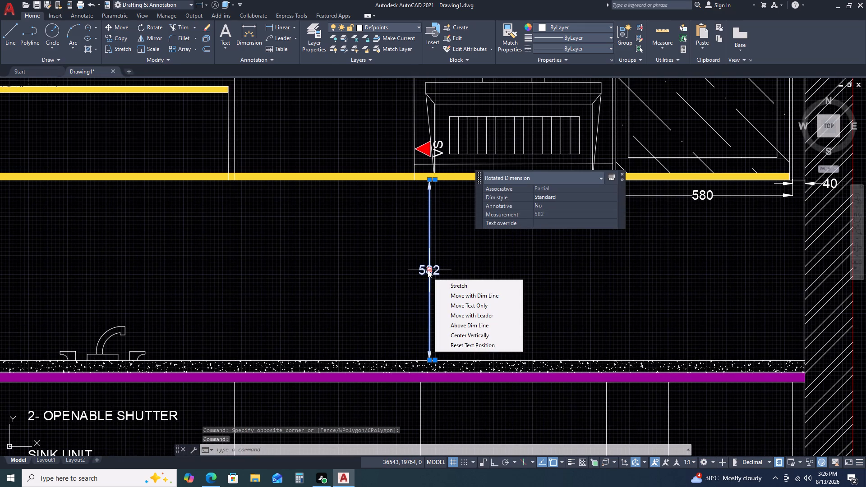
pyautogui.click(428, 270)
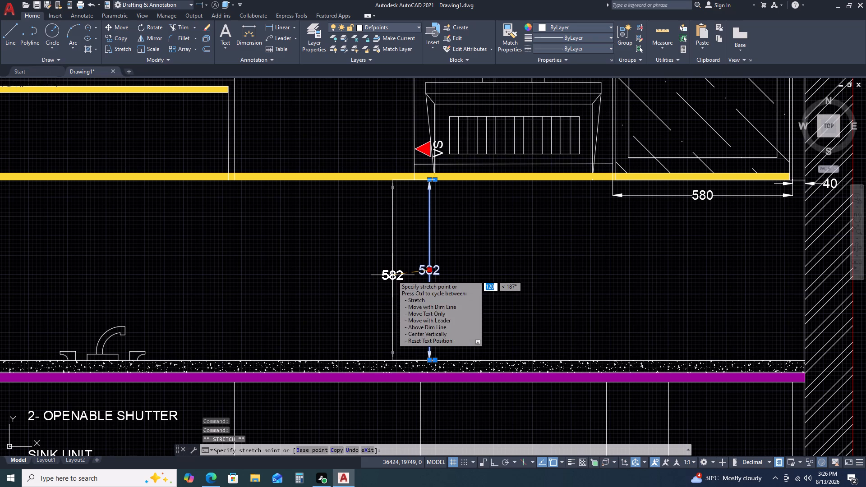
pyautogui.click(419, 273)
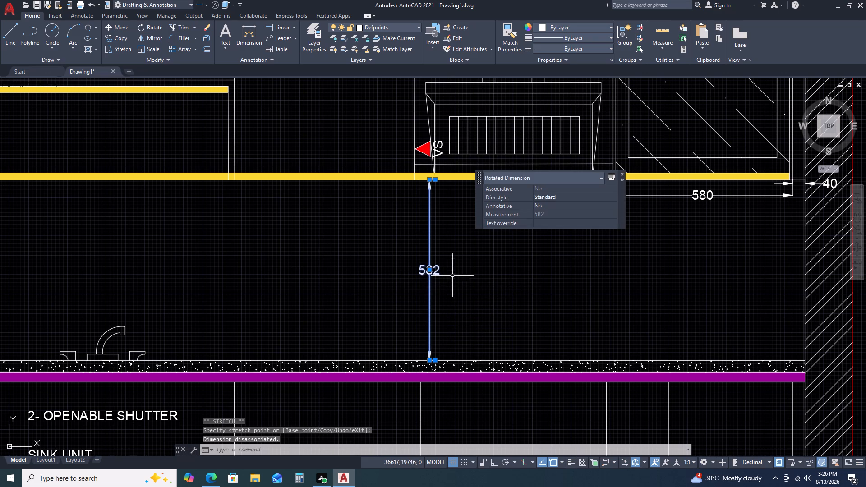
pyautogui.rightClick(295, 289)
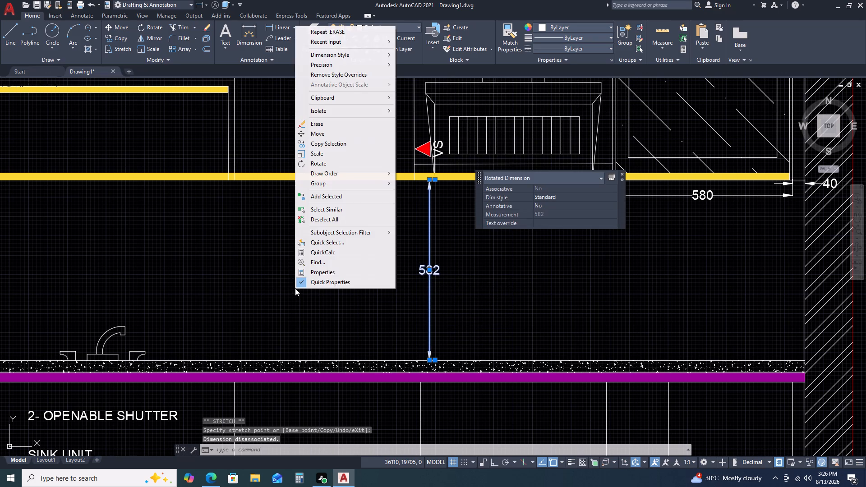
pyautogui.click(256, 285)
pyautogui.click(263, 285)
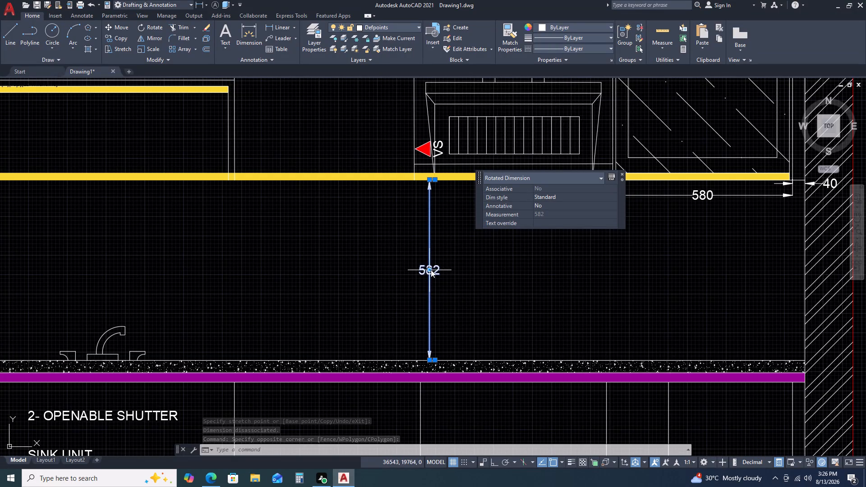
# Examine the 582 dimension's text and its upper end at the yellow strip below the chimney hood.
pyautogui.scroll(3, 437, 270)
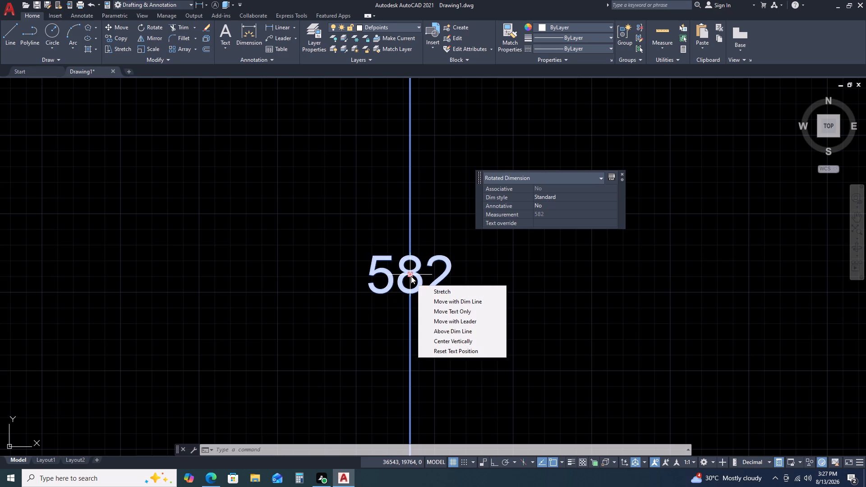
pyautogui.scroll(4, 411, 276)
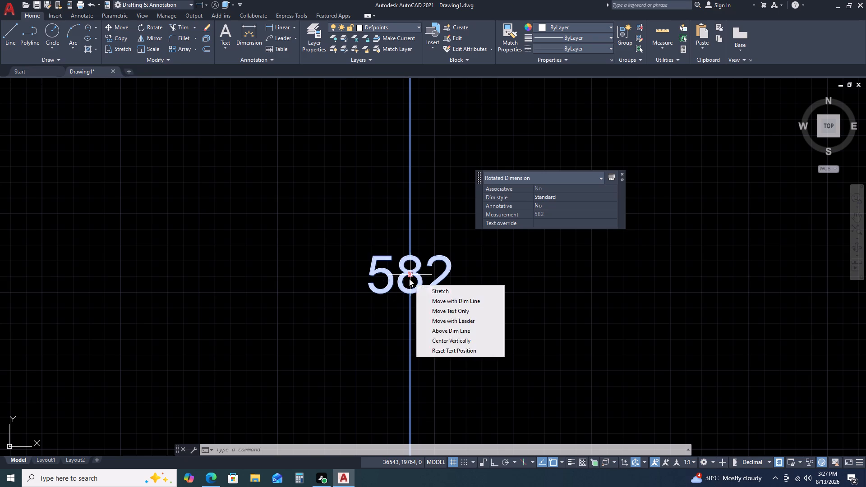
pyautogui.scroll(3, 409, 274)
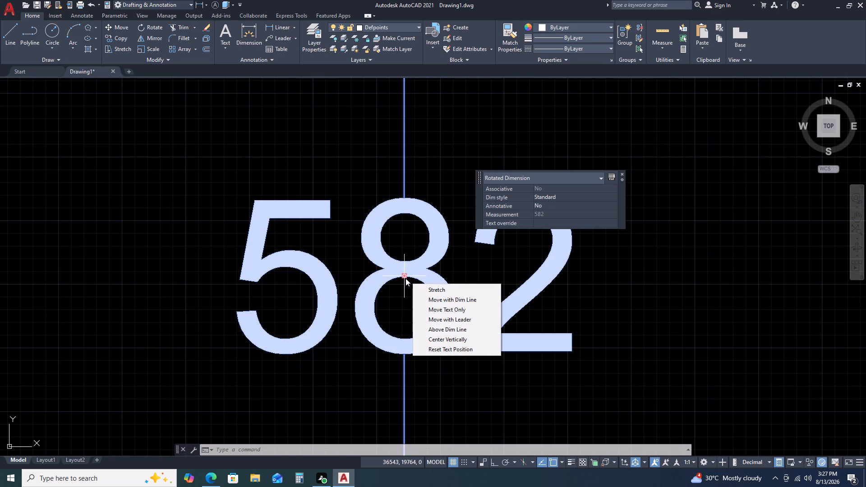
pyautogui.scroll(-4, 312, 301)
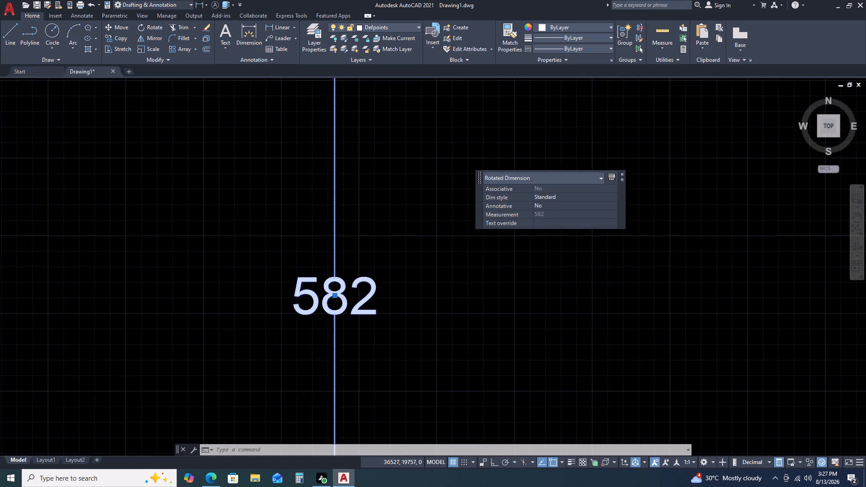
pyautogui.scroll(-3, 503, 331)
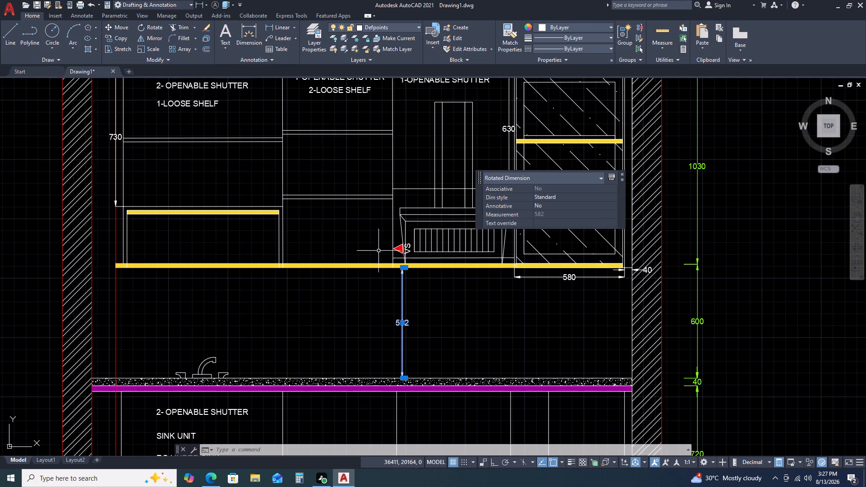
pyautogui.scroll(3, 481, 257)
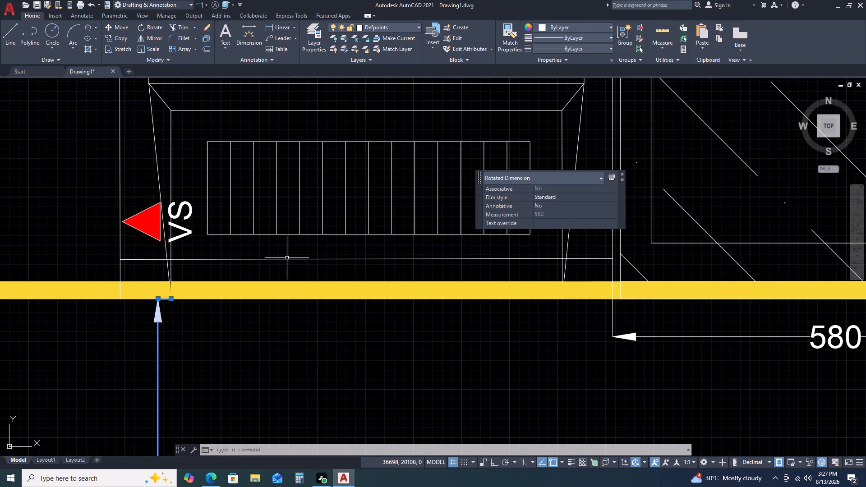
pyautogui.scroll(-2, 288, 261)
pyautogui.scroll(2, 380, 204)
pyautogui.scroll(-2, 414, 249)
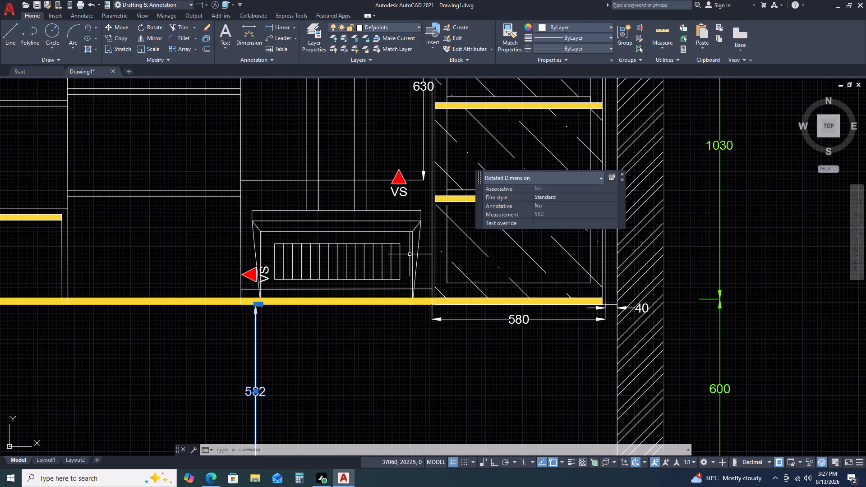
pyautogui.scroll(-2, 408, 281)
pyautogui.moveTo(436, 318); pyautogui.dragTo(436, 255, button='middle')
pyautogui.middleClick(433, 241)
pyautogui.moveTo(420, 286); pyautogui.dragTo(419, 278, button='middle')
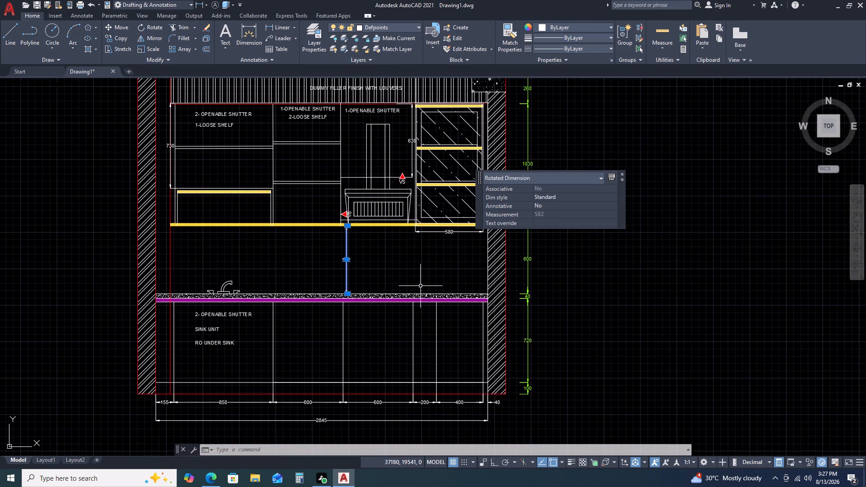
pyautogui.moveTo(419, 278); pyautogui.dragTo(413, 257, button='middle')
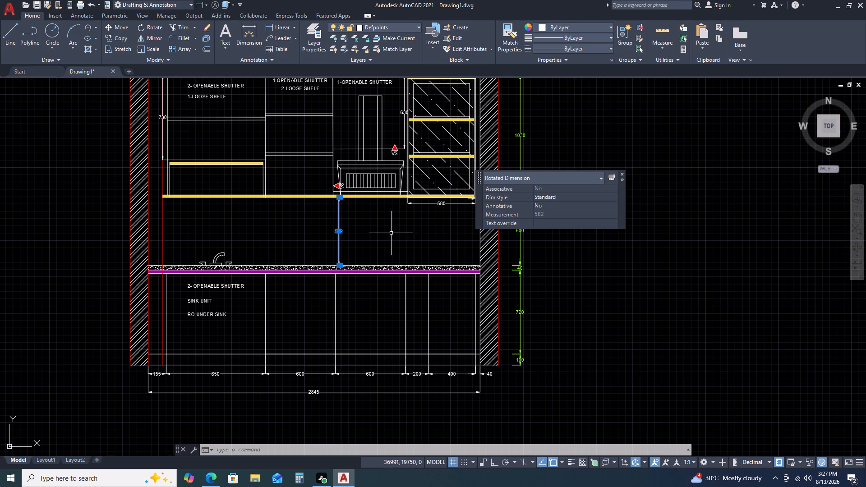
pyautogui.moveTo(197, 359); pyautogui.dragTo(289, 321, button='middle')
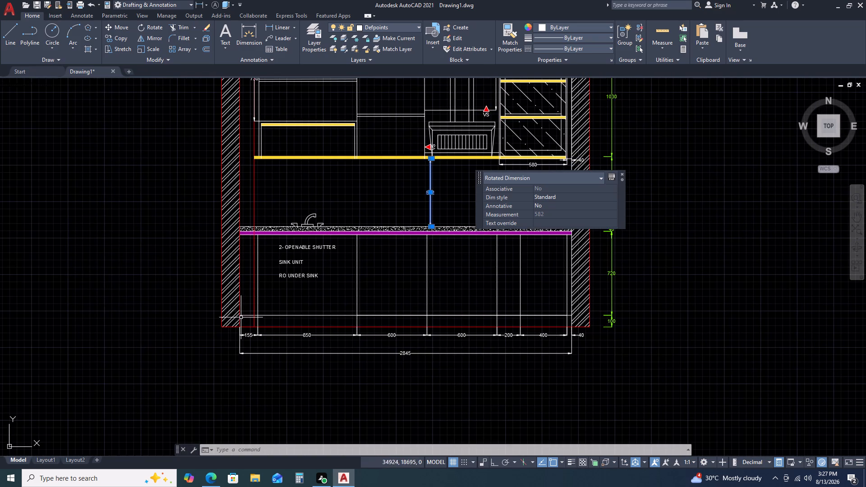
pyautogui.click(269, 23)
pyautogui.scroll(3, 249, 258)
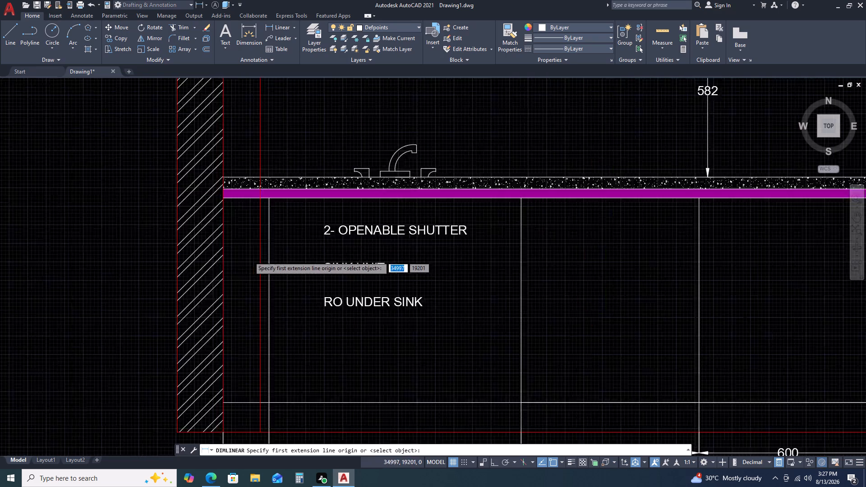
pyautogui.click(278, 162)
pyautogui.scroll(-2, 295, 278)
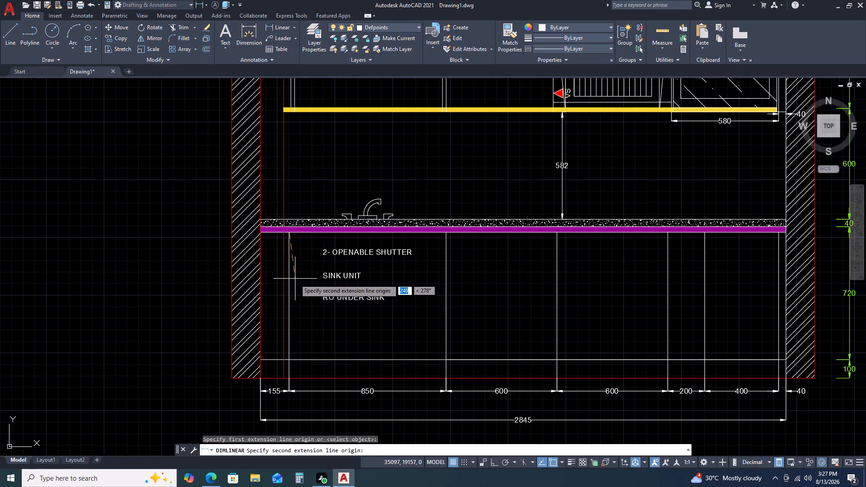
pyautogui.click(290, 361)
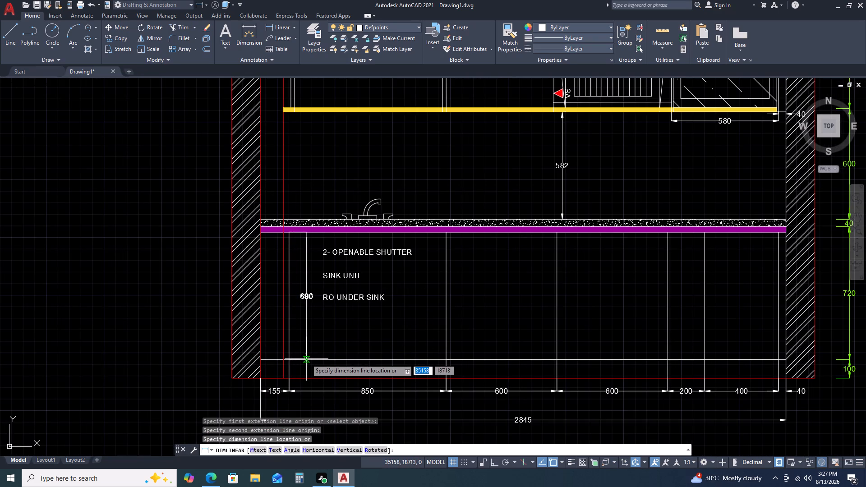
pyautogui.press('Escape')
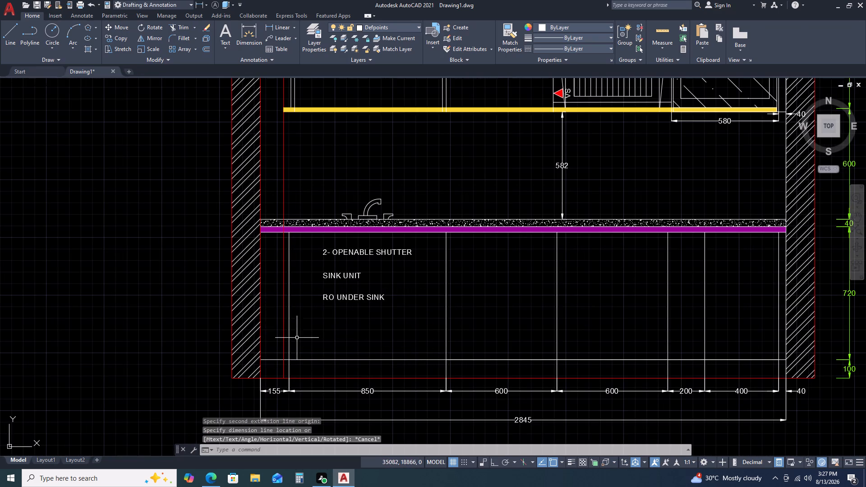
# Add a vertical linear dimension from the sink unit's bottom line to the purple strip's upper edge, placed beside the sink unit notes.
pyautogui.press('space')
pyautogui.click(289, 359)
pyautogui.scroll(2, 289, 235)
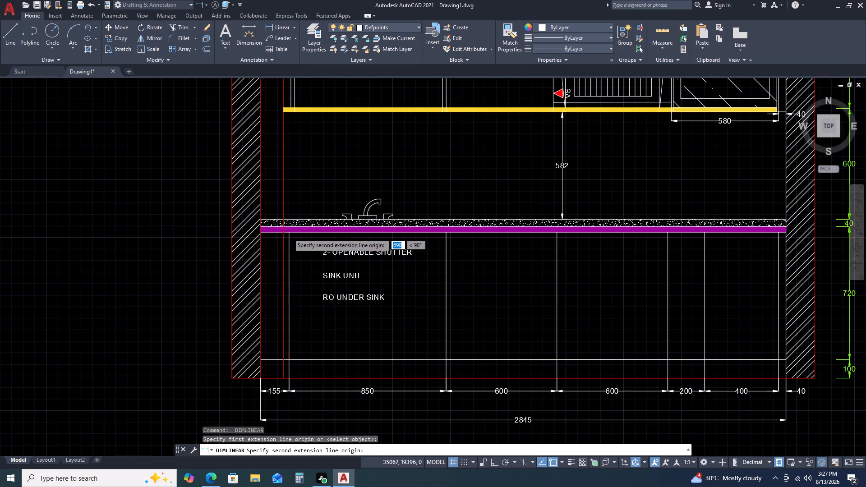
pyautogui.click(287, 214)
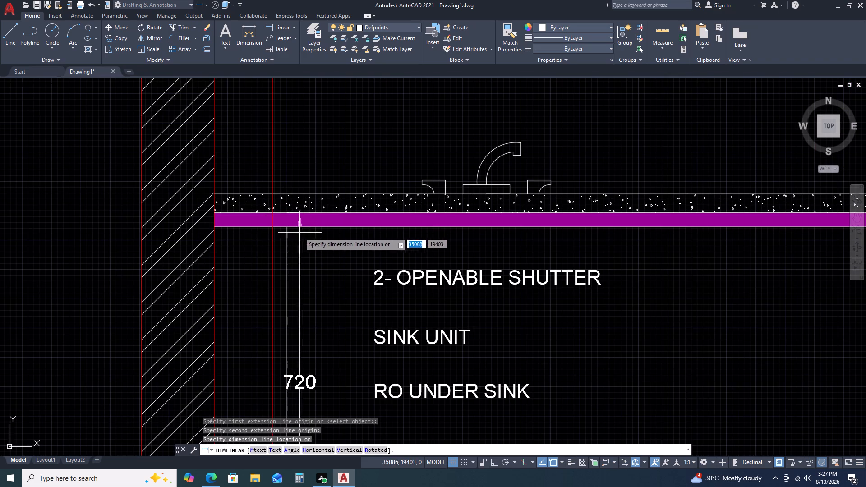
pyautogui.click(313, 267)
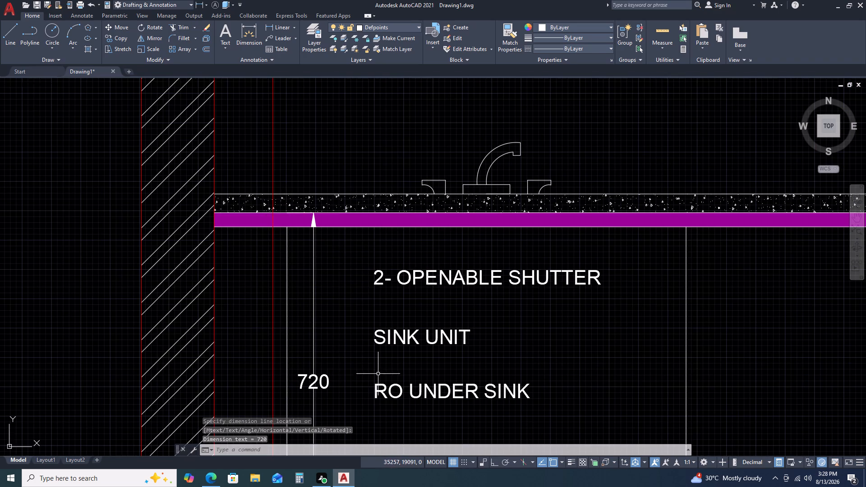
# Shift the 582 dimension line just left of the base unit divider and pull its lower extension origin closer along the countertop's top edge.
pyautogui.scroll(-1, 388, 403)
pyautogui.moveTo(437, 425); pyautogui.dragTo(382, 305, button='middle')
pyautogui.middleClick(376, 297)
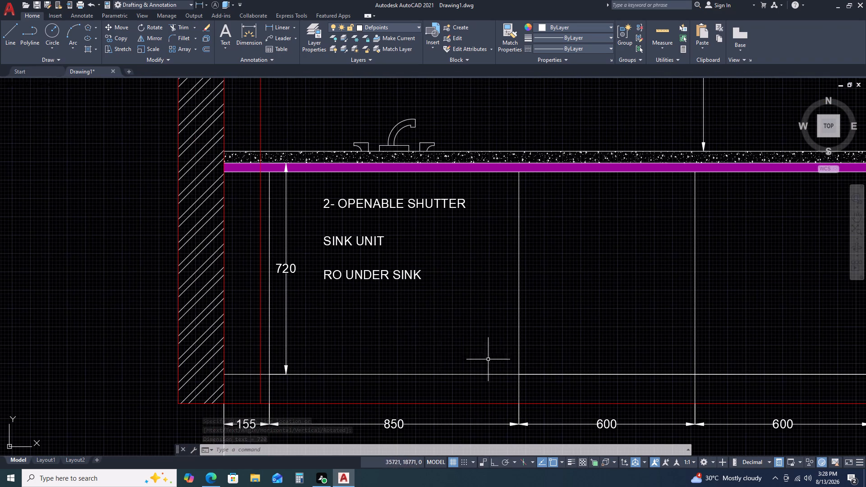
pyautogui.scroll(-1, 517, 336)
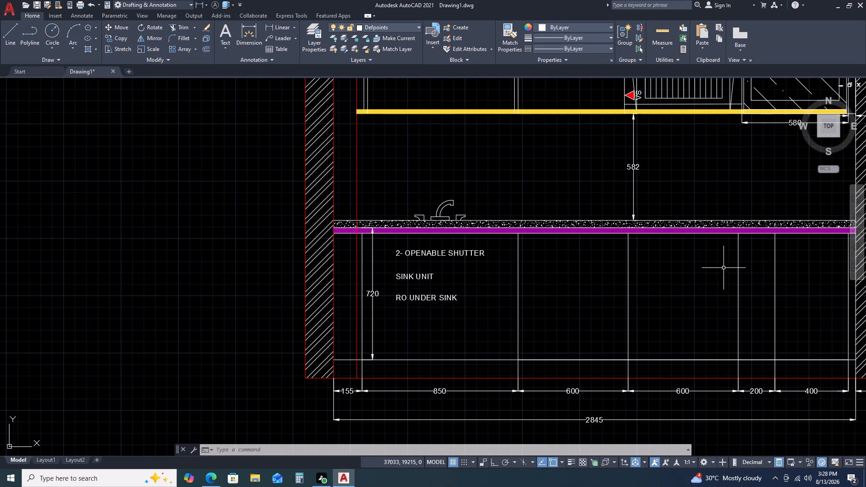
pyautogui.scroll(1, 654, 230)
pyautogui.moveTo(666, 245); pyautogui.dragTo(559, 246, button='middle')
pyautogui.moveTo(540, 246); pyautogui.dragTo(519, 246, button='middle')
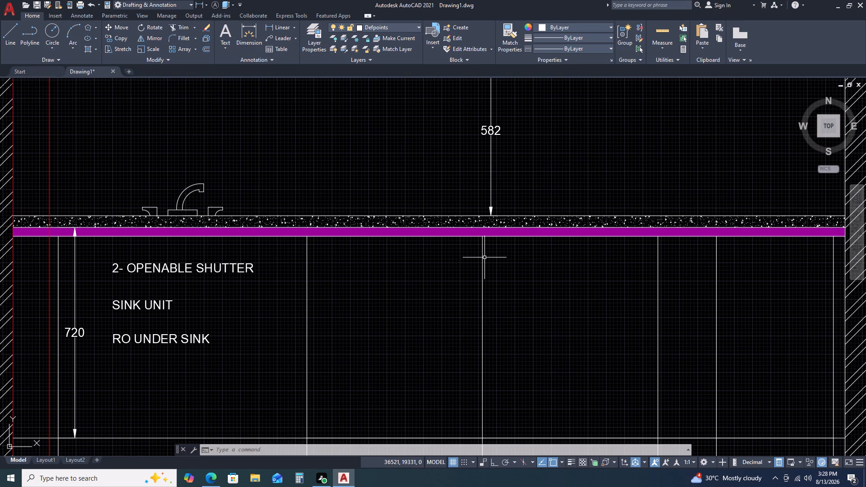
pyautogui.scroll(-1, 632, 280)
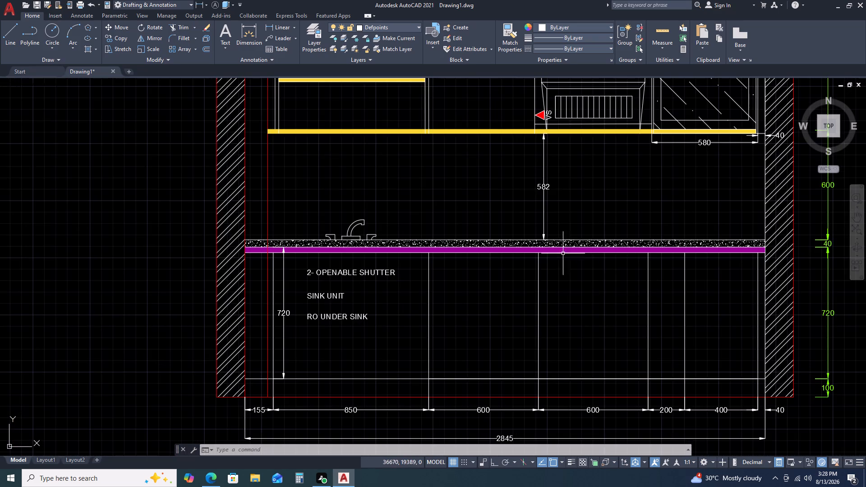
pyautogui.scroll(3, 557, 250)
pyautogui.moveTo(512, 170); pyautogui.dragTo(503, 170)
pyautogui.click(457, 162)
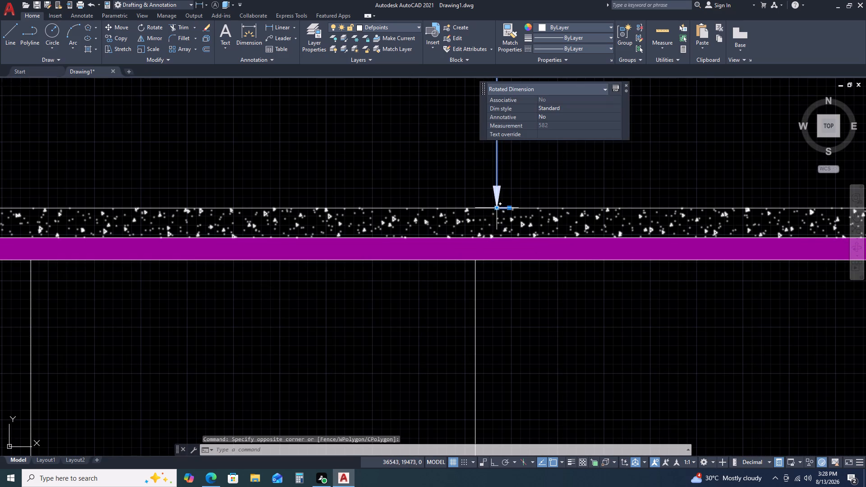
pyautogui.click(495, 208)
pyautogui.click(457, 209)
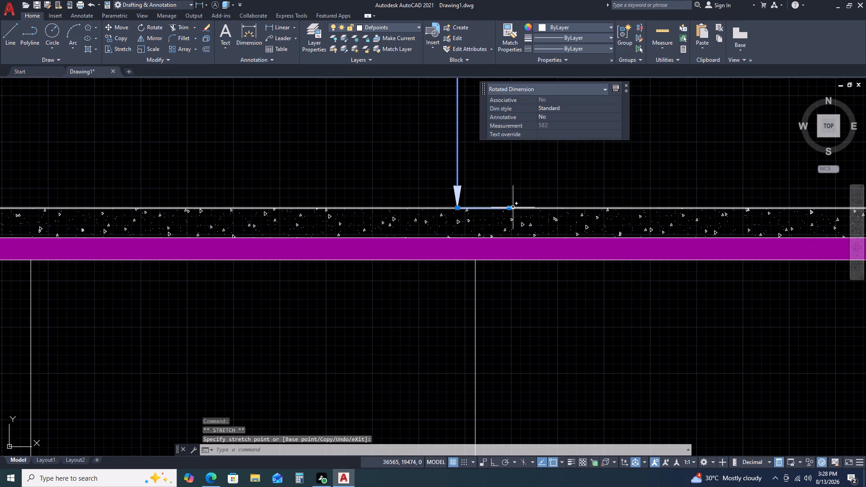
pyautogui.click(510, 208)
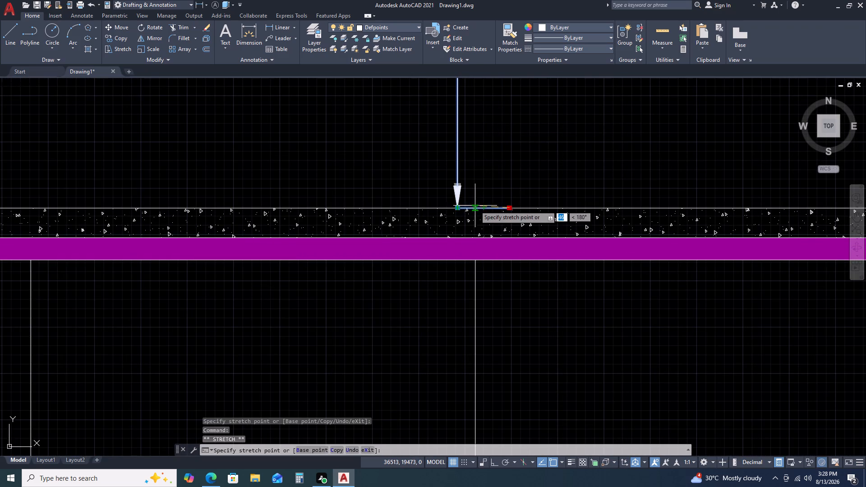
pyautogui.click(483, 208)
pyautogui.press('Escape')
pyautogui.scroll(2, 473, 213)
pyautogui.click(472, 201)
pyautogui.click(470, 203)
pyautogui.press('Escape')
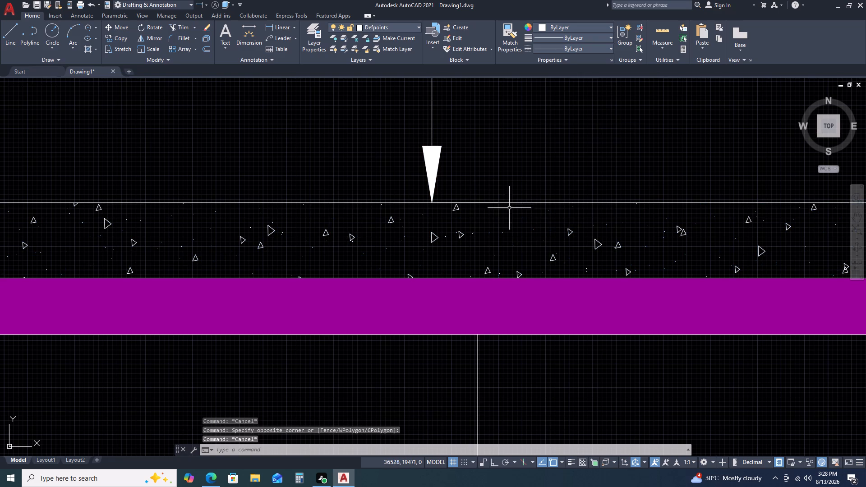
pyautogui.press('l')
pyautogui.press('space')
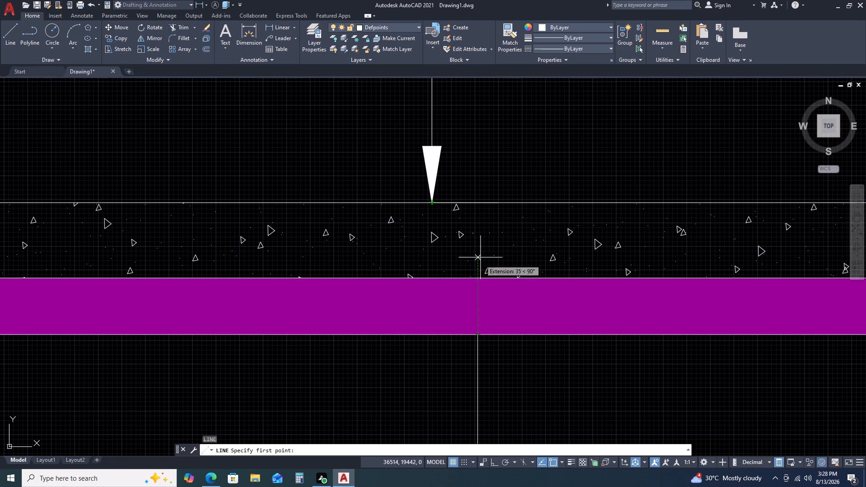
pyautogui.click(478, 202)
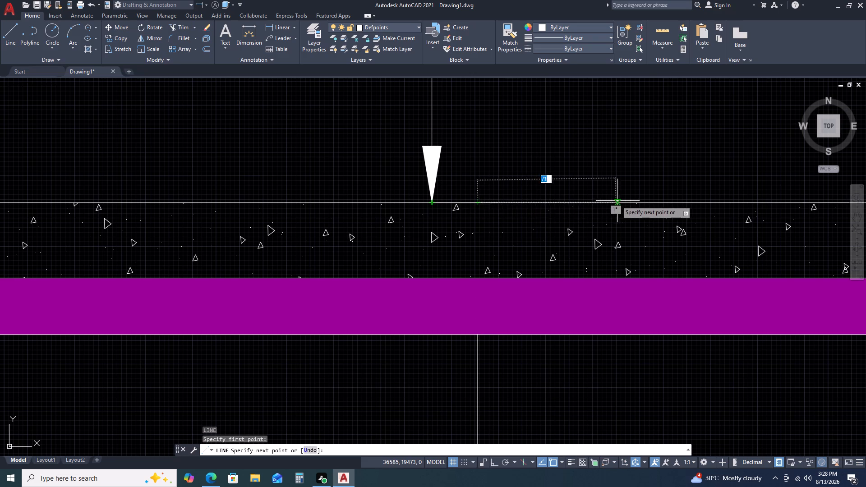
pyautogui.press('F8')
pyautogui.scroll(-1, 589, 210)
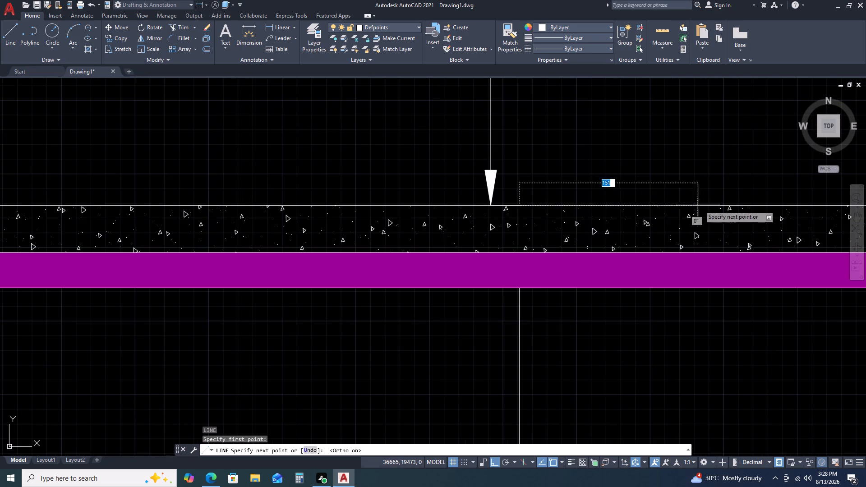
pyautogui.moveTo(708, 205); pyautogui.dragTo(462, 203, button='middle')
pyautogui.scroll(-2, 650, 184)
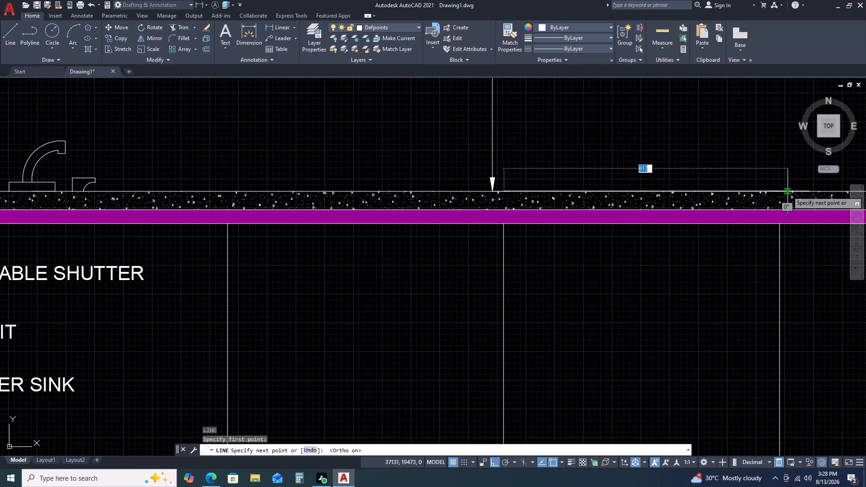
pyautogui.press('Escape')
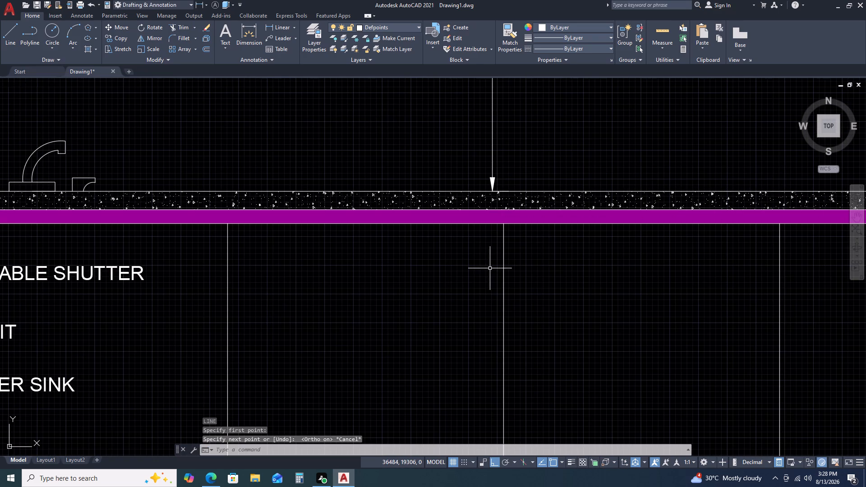
# Draw a line from the divider below the 582 dimension up to the countertop's top edge, 600 to the right, and down to the next divider.
pyautogui.write('L')
pyautogui.press('space')
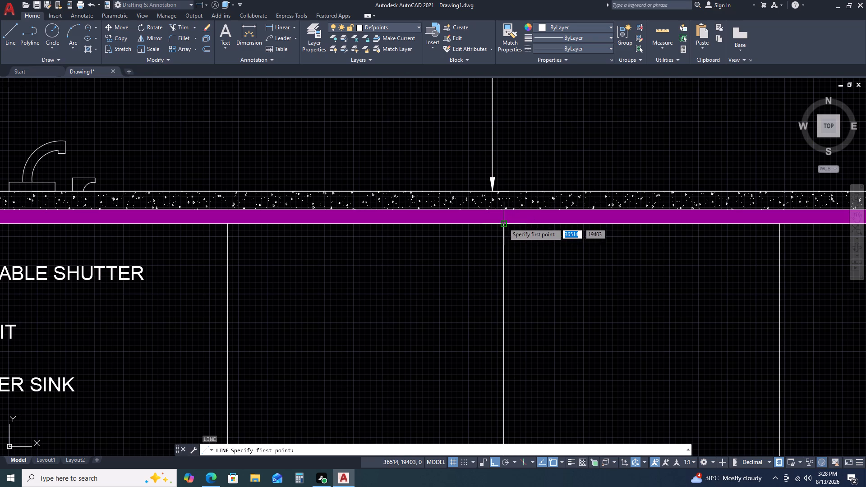
pyautogui.click(502, 223)
pyautogui.scroll(3, 505, 191)
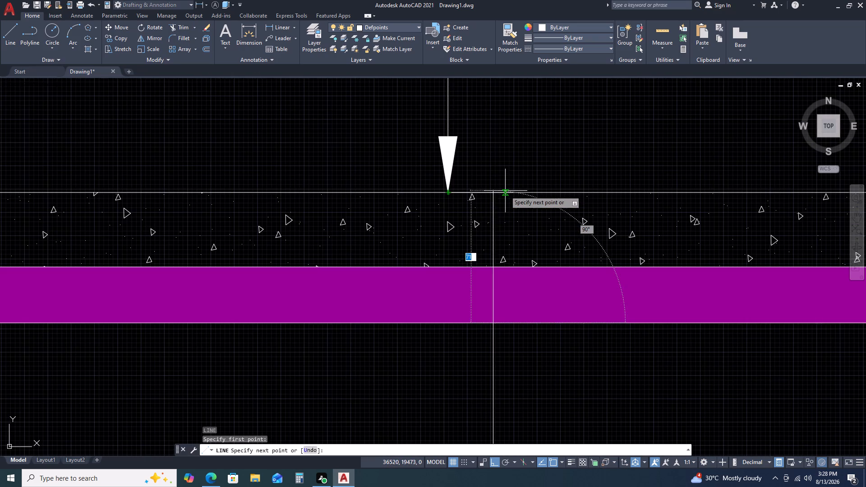
pyautogui.doubleClick(493, 193)
pyautogui.scroll(-2, 575, 201)
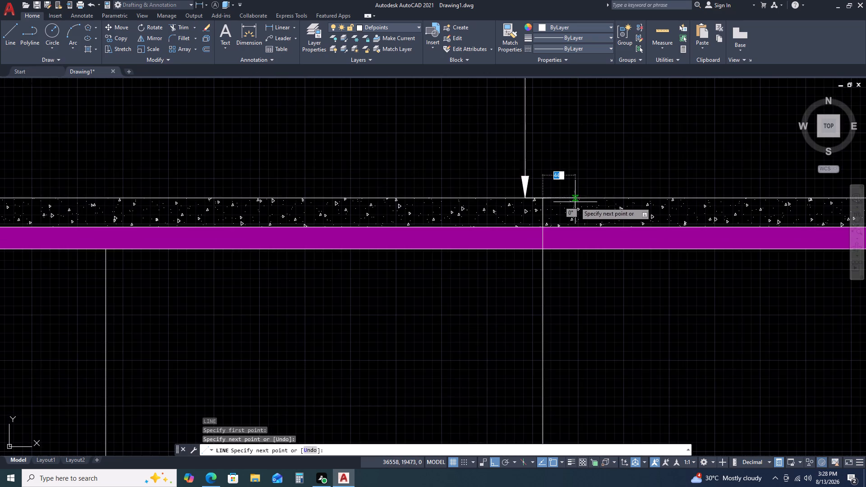
pyautogui.moveTo(664, 205); pyautogui.dragTo(360, 255, button='middle')
pyautogui.scroll(-2, 505, 238)
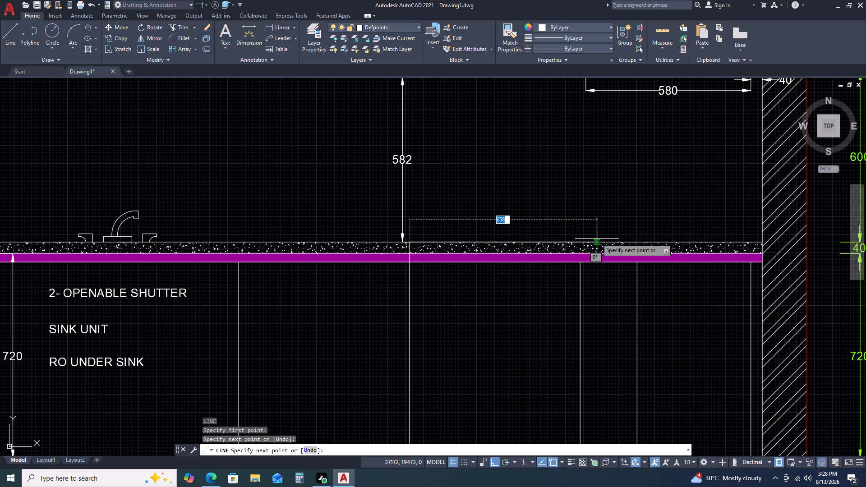
pyautogui.press('6')
pyautogui.press('0')
pyautogui.press('0')
pyautogui.press('space')
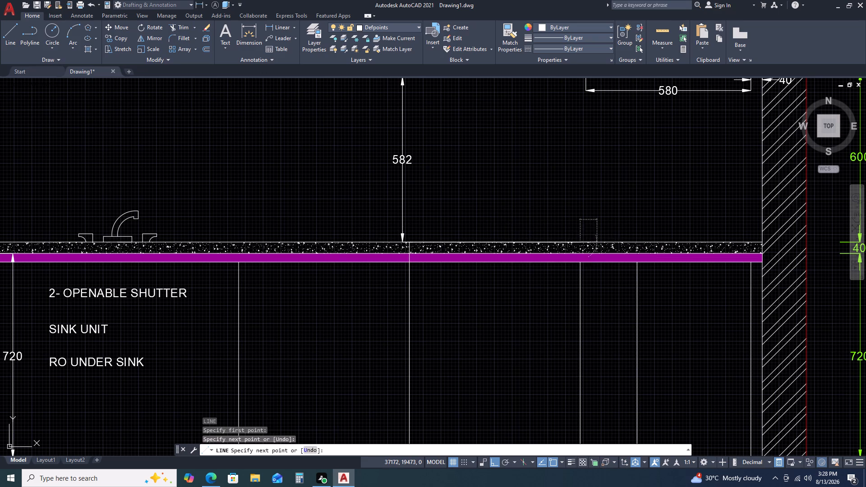
pyautogui.scroll(2, 582, 265)
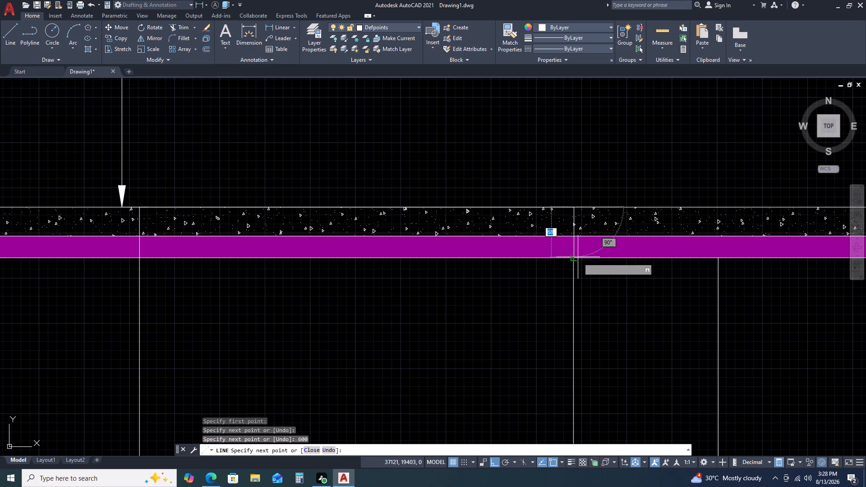
pyautogui.click(576, 262)
pyautogui.press('Escape')
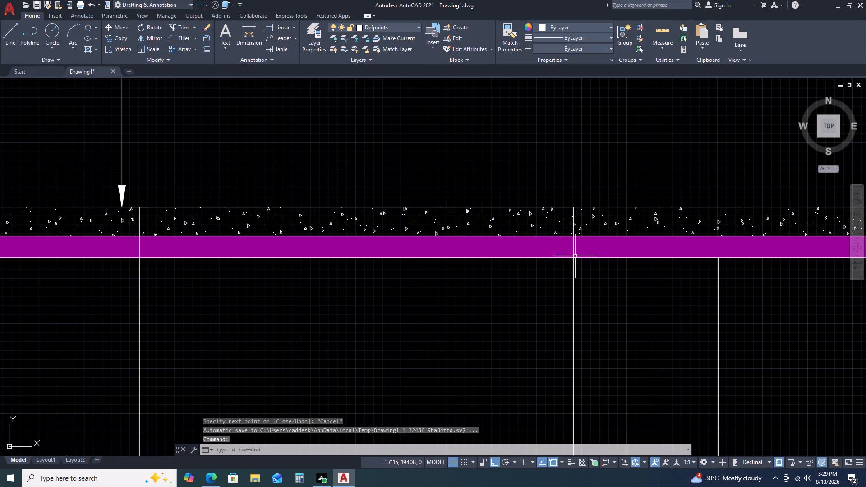
# Draw a 10-long vertical line up from the countertop's top edge at the divider beside the 582 dimension.
pyautogui.scroll(3, 576, 257)
pyautogui.scroll(-6, 576, 257)
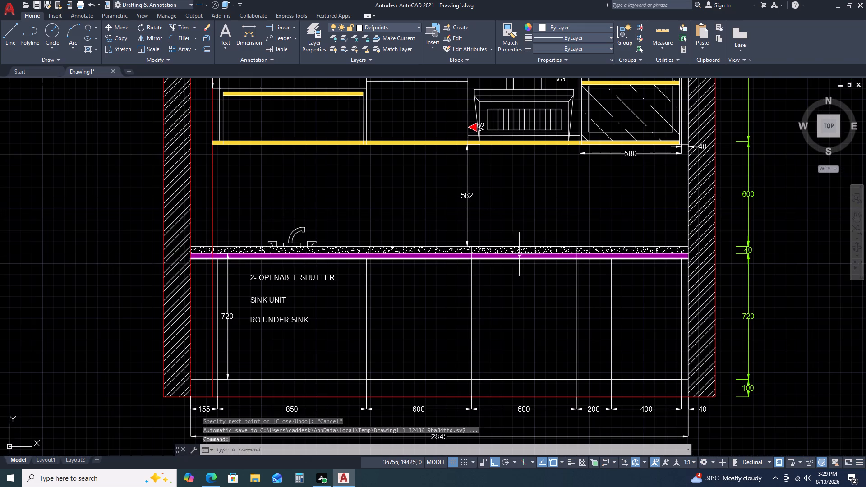
pyautogui.scroll(2, 507, 246)
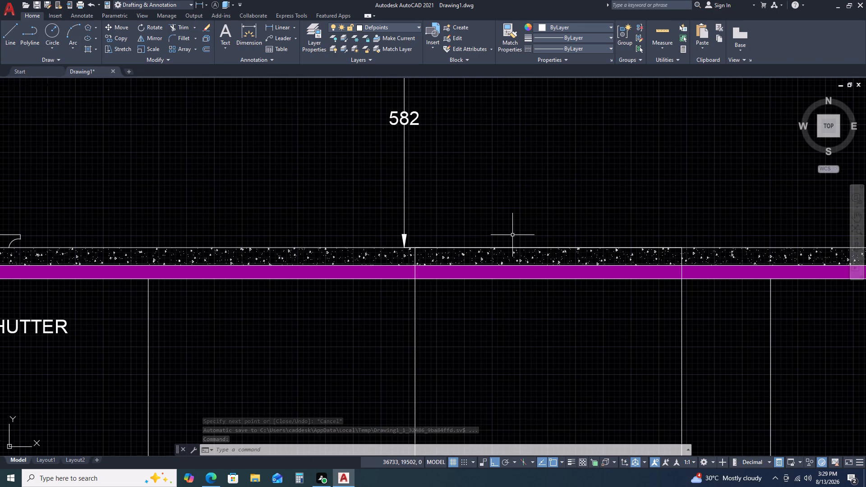
pyautogui.write('L')
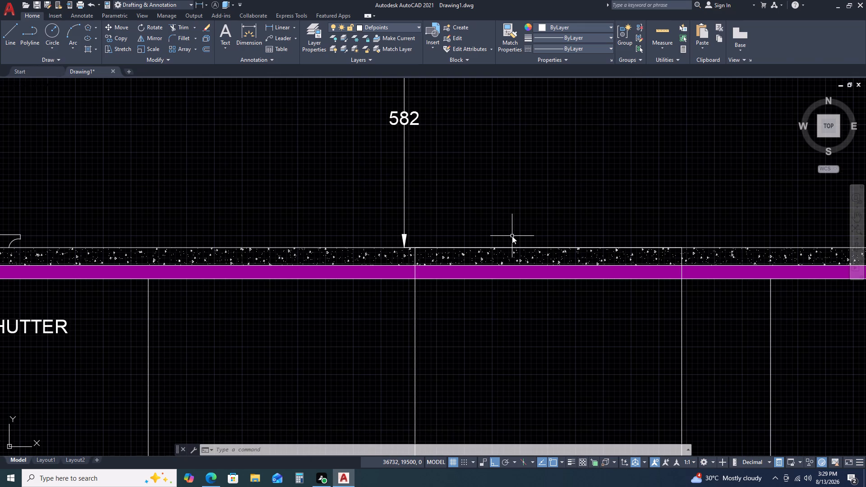
pyautogui.press('space')
pyautogui.click(416, 247)
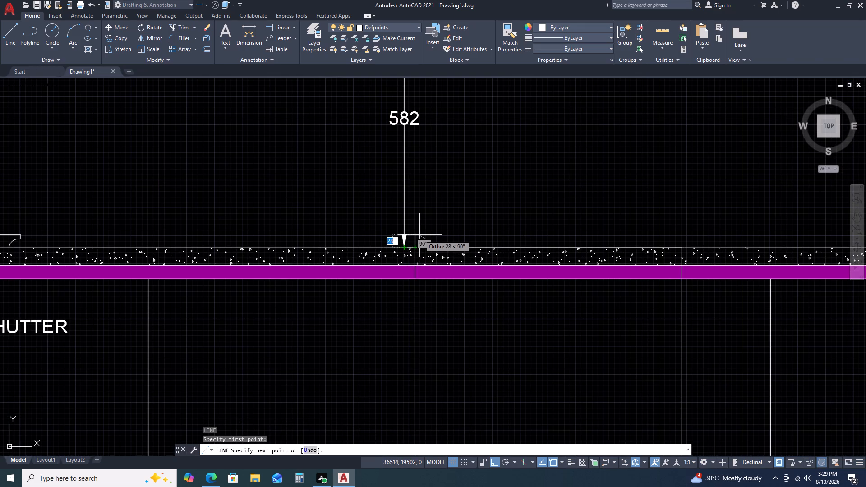
pyautogui.write('10')
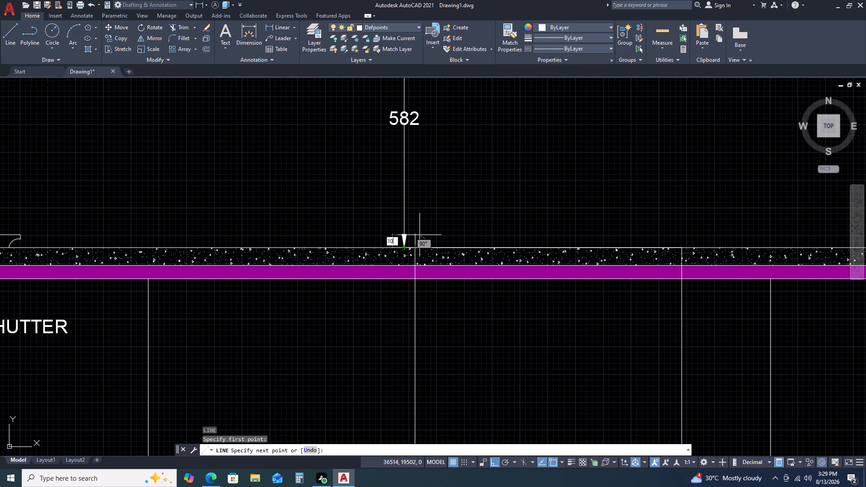
pyautogui.press('space')
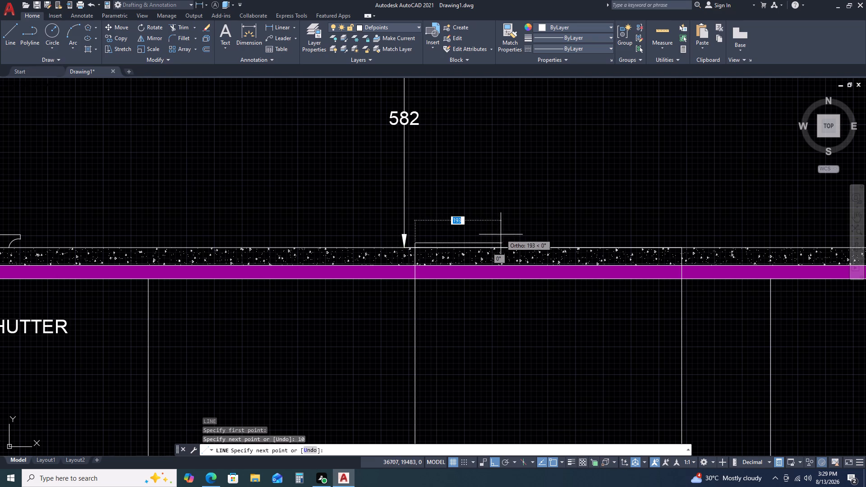
pyautogui.scroll(2, 498, 239)
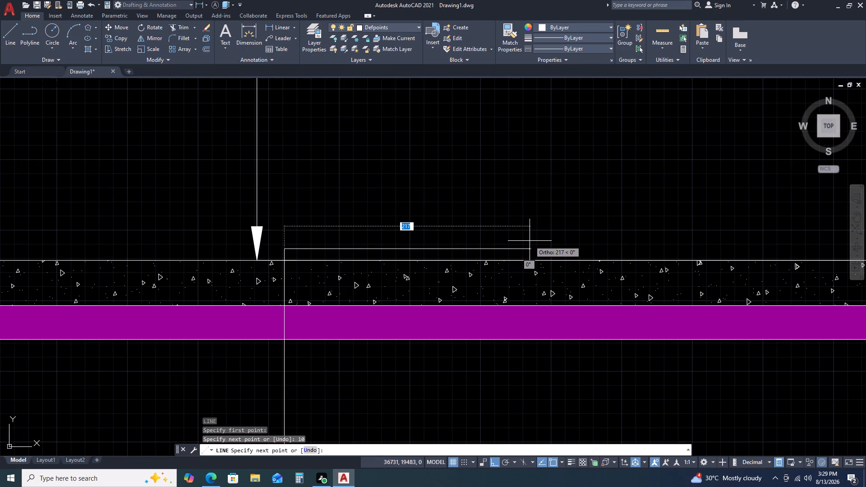
pyautogui.scroll(-2, 634, 243)
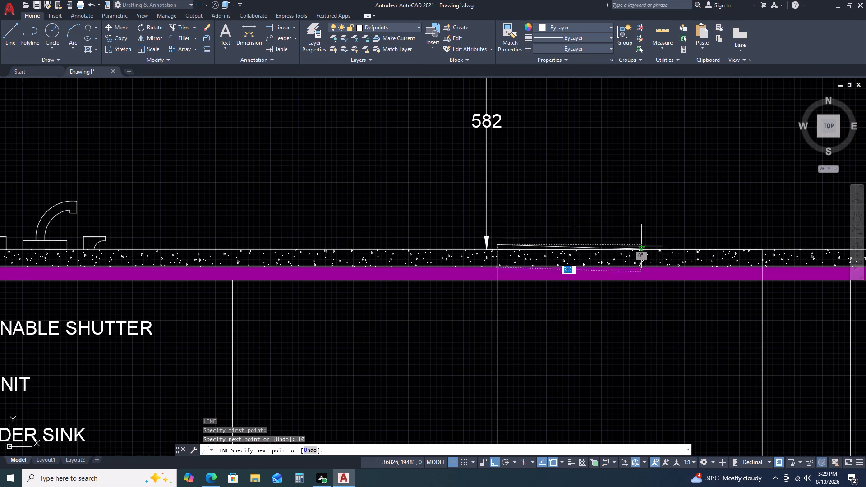
pyautogui.press('Escape')
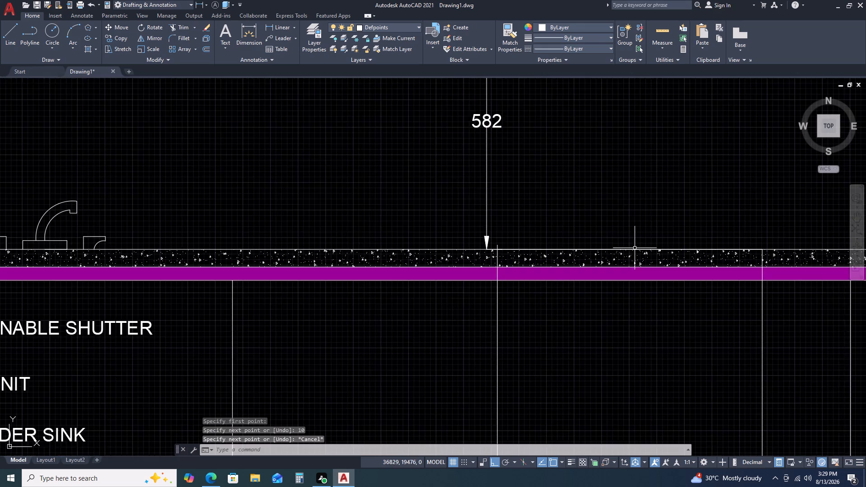
# Draw a vertical centre line about 760 long through the 600-wide unit below the hood, from its bottom line's midpoint to the countertop's top edge.
pyautogui.scroll(-2, 631, 248)
pyautogui.moveTo(680, 299); pyautogui.dragTo(602, 217, button='middle')
pyautogui.middleClick(596, 213)
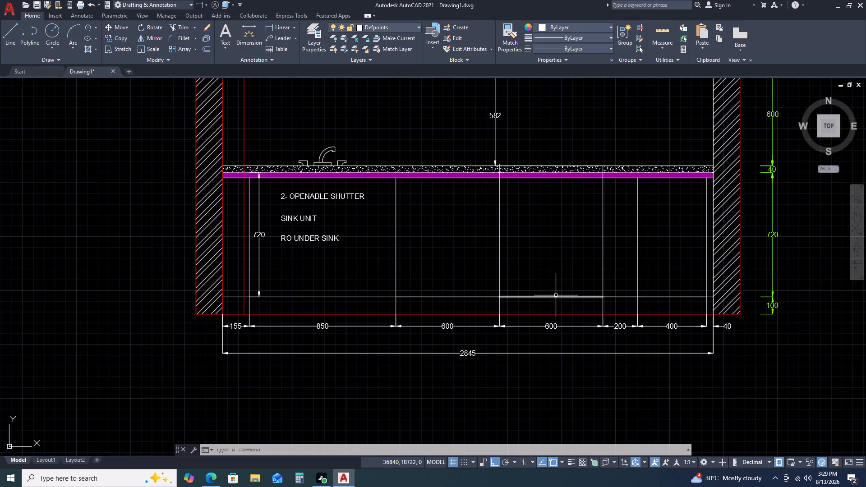
pyautogui.press('l')
pyautogui.press('space')
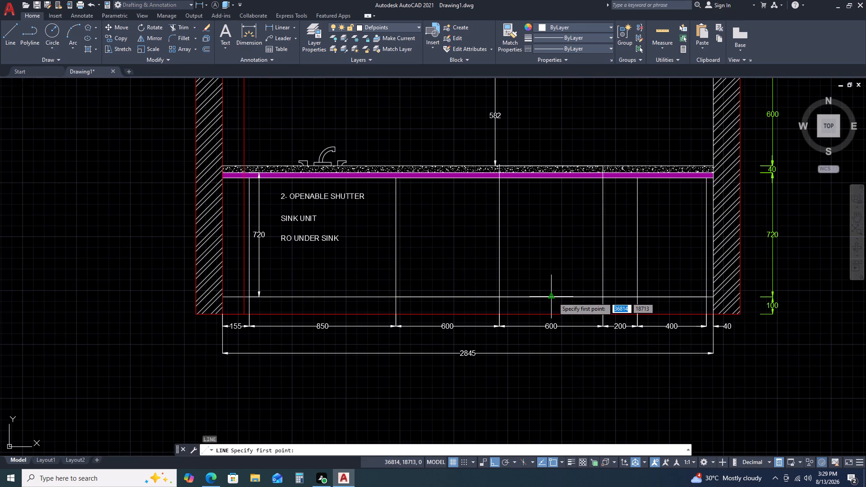
pyautogui.click(552, 298)
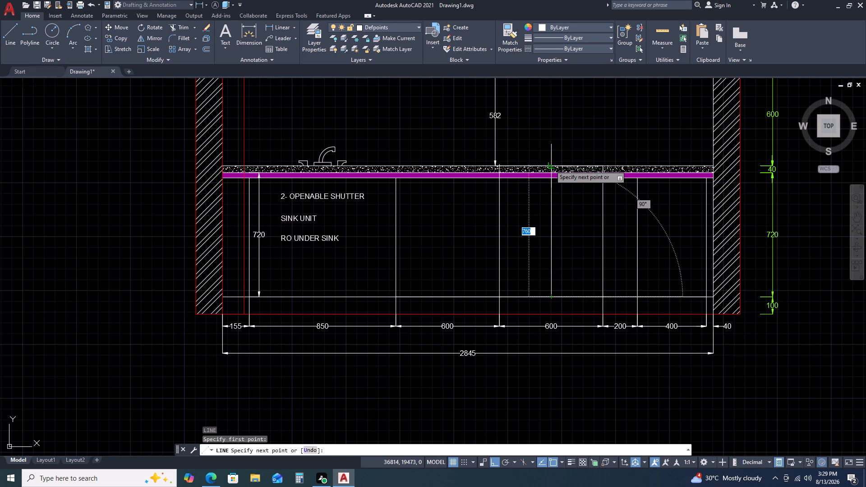
pyautogui.click(550, 165)
pyautogui.press('Escape')
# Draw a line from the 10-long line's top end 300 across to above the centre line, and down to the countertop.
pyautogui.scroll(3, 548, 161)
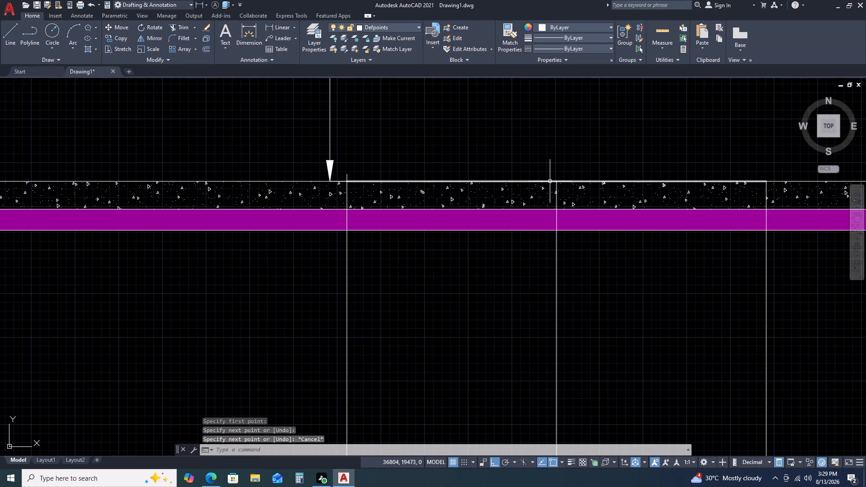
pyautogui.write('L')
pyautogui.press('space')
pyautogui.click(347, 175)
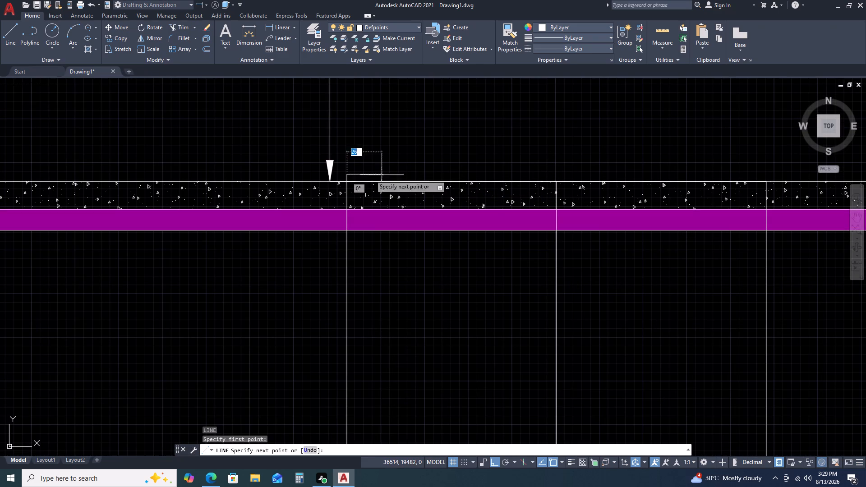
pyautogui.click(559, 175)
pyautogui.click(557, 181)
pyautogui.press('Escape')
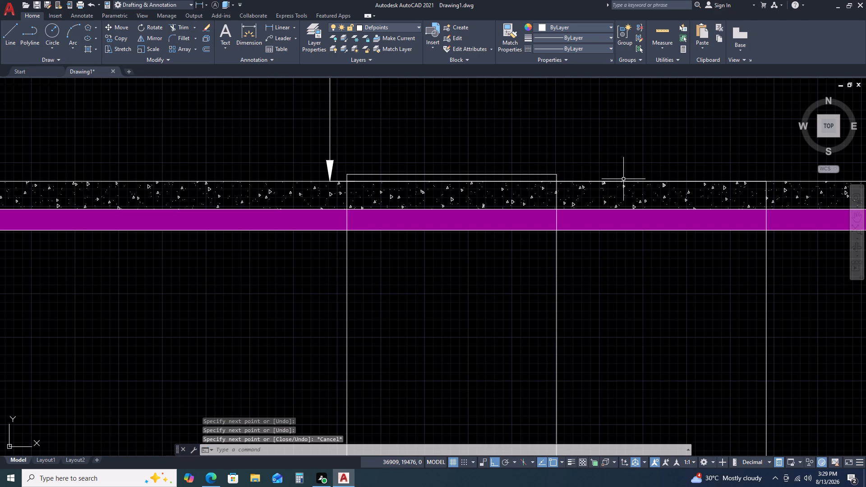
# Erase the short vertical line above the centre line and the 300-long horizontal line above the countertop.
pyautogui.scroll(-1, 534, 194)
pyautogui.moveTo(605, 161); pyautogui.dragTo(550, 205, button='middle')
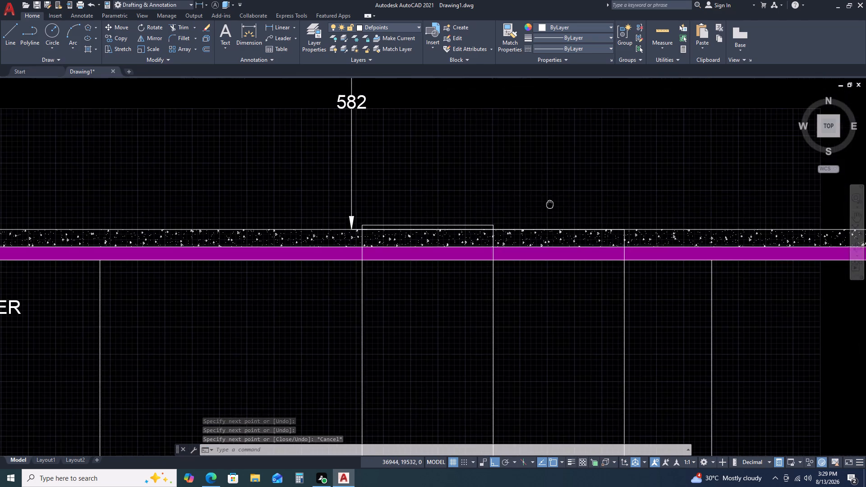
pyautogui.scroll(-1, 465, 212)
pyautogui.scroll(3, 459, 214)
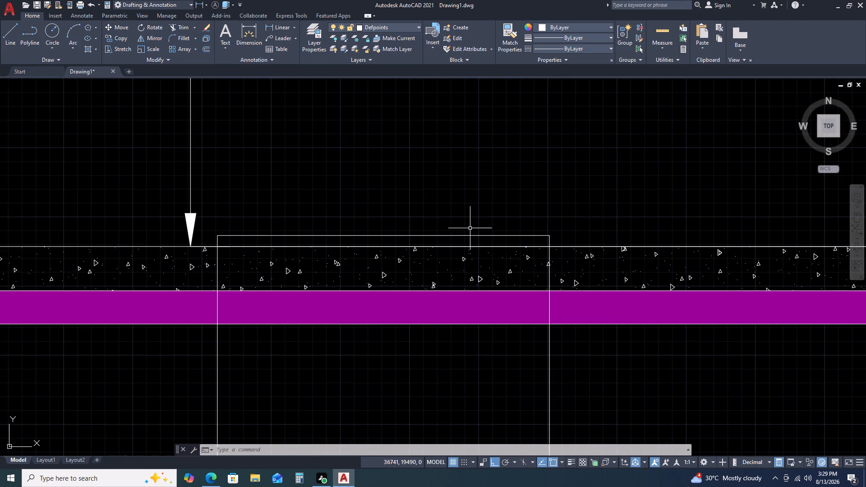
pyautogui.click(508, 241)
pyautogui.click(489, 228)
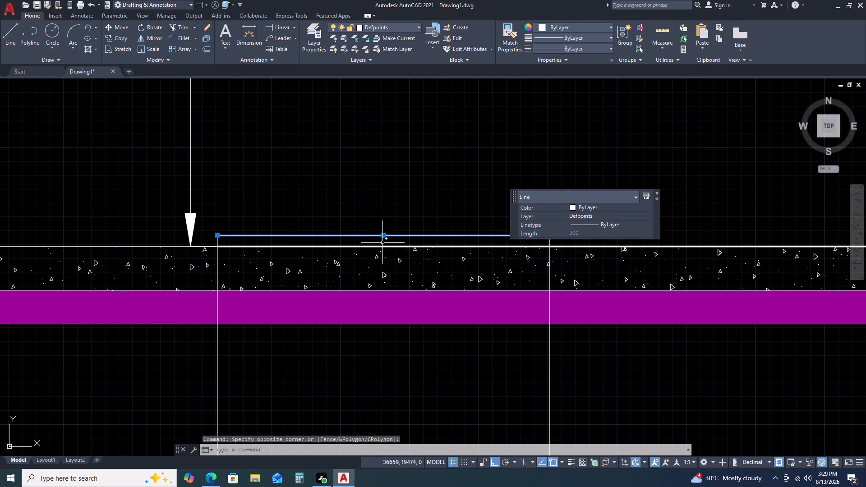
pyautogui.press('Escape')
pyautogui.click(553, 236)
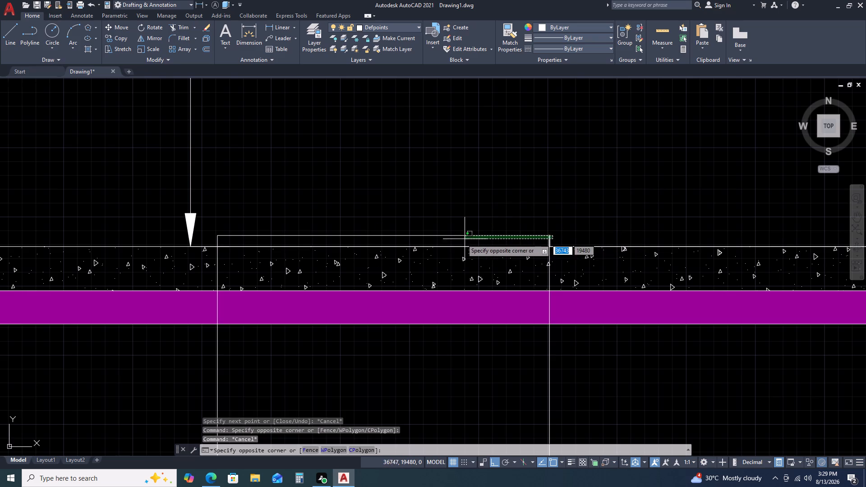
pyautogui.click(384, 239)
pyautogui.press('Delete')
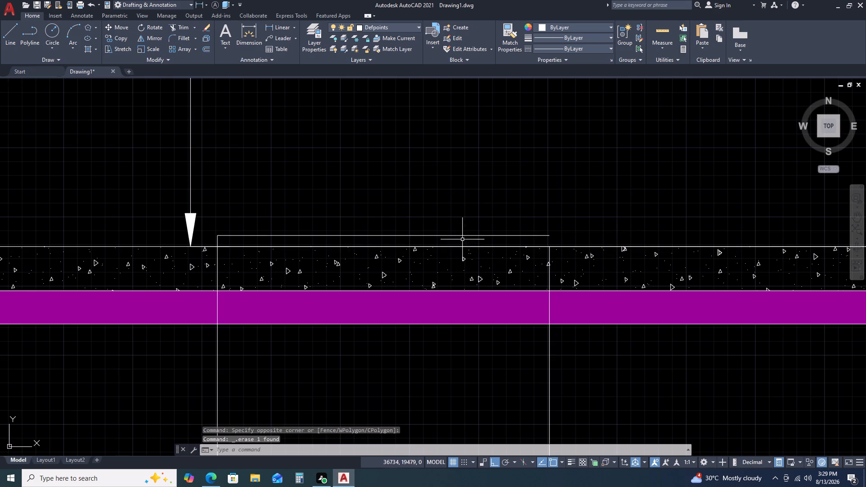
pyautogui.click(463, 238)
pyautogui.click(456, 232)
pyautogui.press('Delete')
# Offset the 600-long line on the countertop's top edge upward by 20.
pyautogui.click(482, 247)
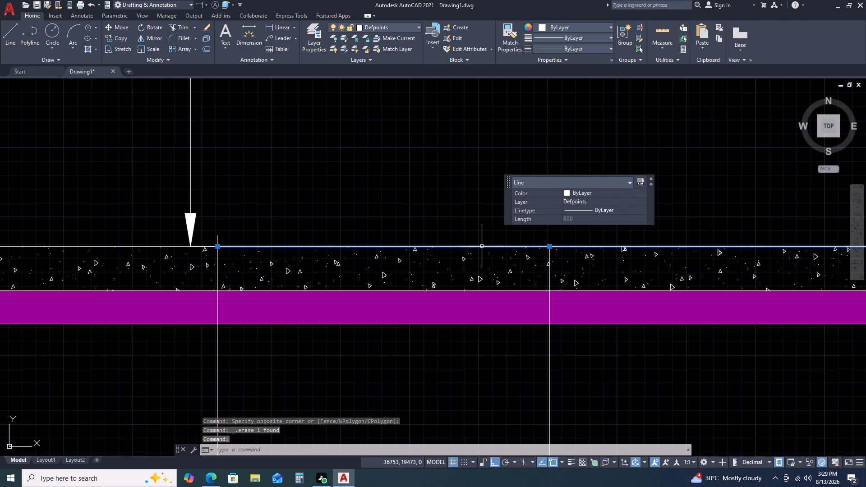
pyautogui.write('O')
pyautogui.press('space')
pyautogui.press('2')
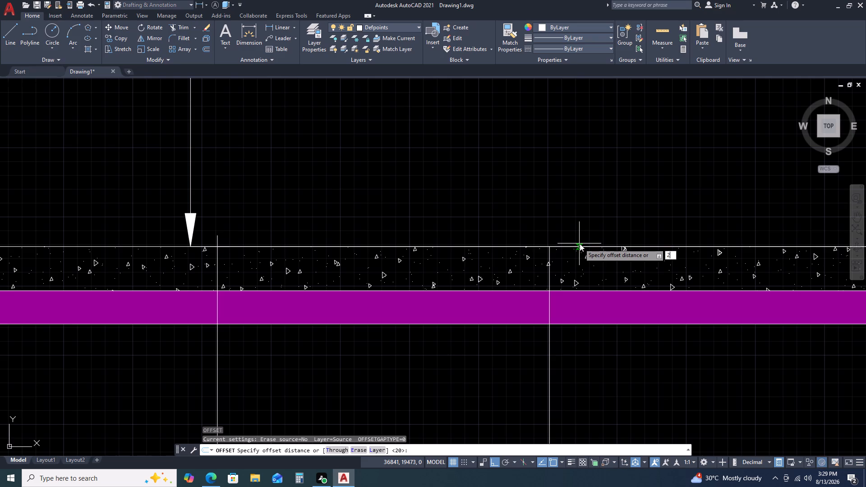
pyautogui.write('0')
pyautogui.press('space')
pyautogui.click(570, 228)
pyautogui.scroll(-2, 483, 249)
pyautogui.scroll(-1, 595, 321)
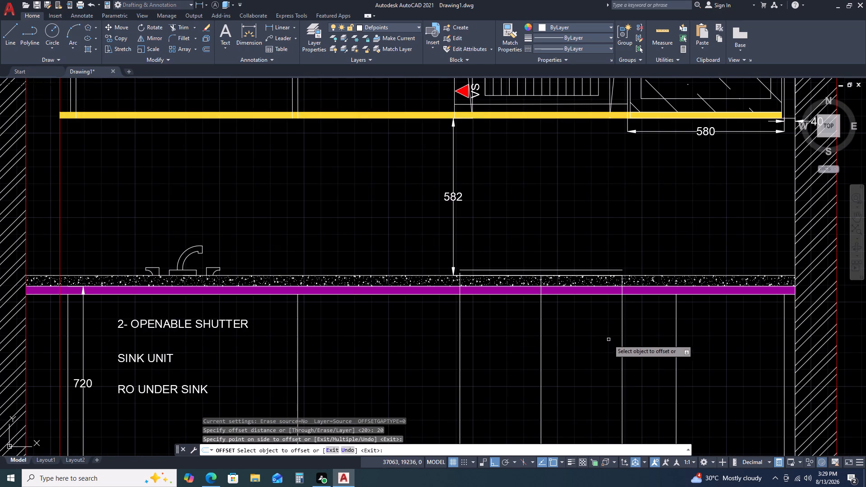
pyautogui.press('Escape')
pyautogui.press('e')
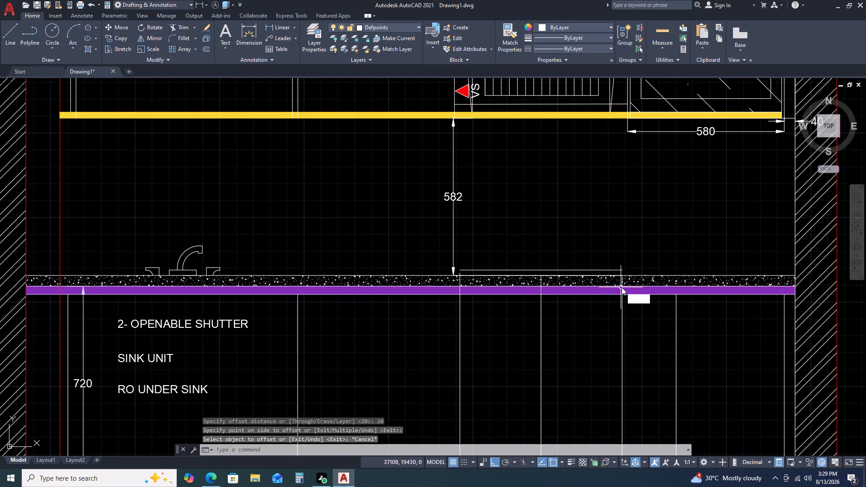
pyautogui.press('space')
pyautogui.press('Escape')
# Draw a vertical line from the offset line's left end down to the countertop's top edge.
pyautogui.scroll(2, 460, 274)
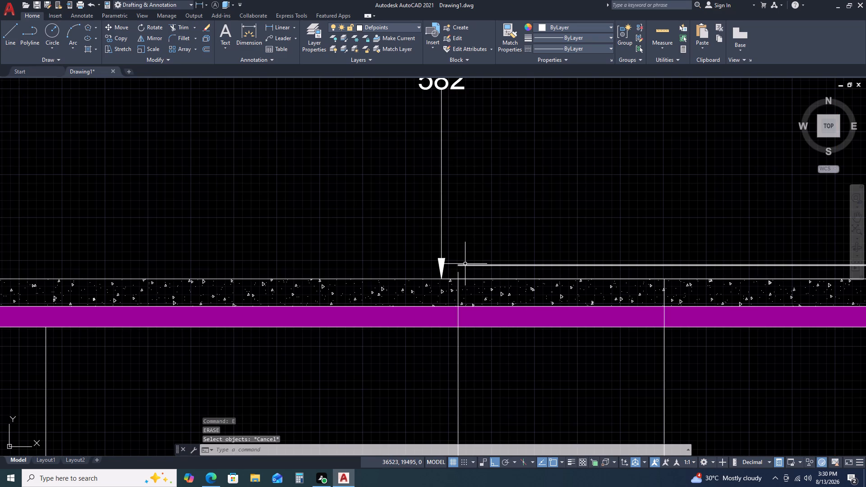
pyautogui.write('L')
pyautogui.press('space')
pyautogui.click(459, 267)
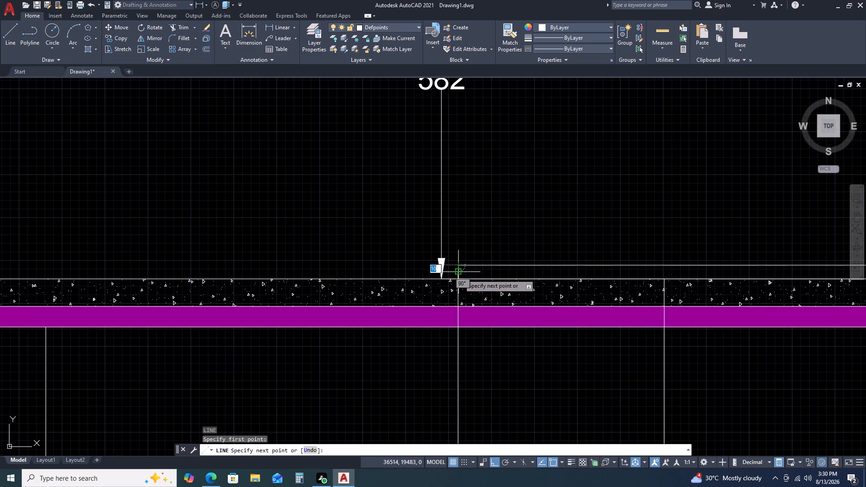
pyautogui.click(459, 280)
pyautogui.scroll(3, 451, 289)
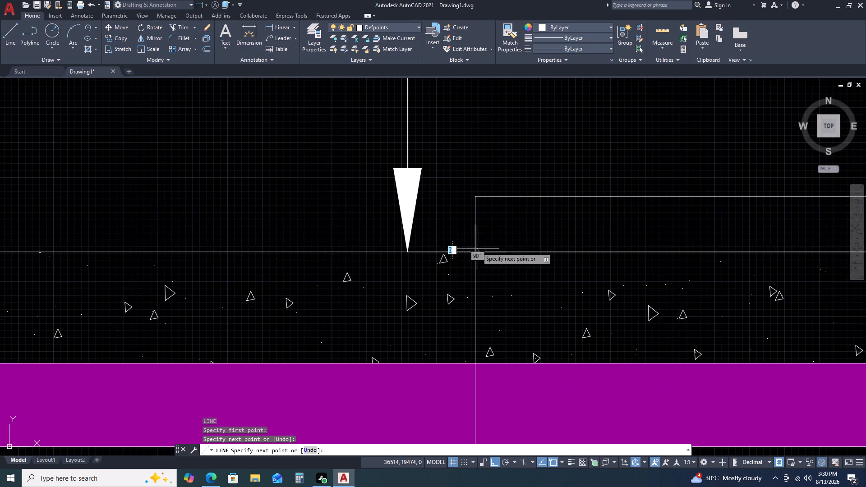
pyautogui.scroll(2, 474, 234)
pyautogui.press('Escape')
# Draw a vertical line from the offset line's right end down to the countertop's top edge.
pyautogui.scroll(-3, 466, 253)
pyautogui.press('space')
pyautogui.moveTo(700, 254); pyautogui.dragTo(553, 256, button='middle')
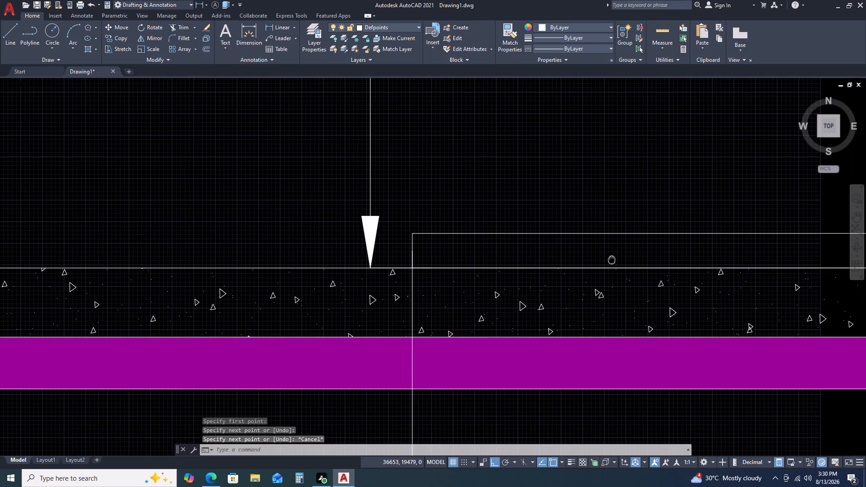
pyautogui.moveTo(553, 256); pyautogui.dragTo(351, 251, button='middle')
pyautogui.scroll(-5, 436, 228)
pyautogui.scroll(5, 489, 222)
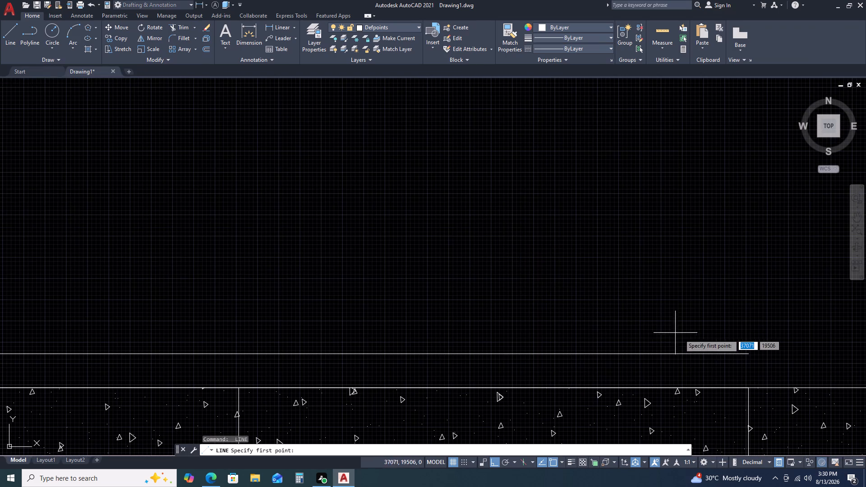
pyautogui.click(750, 356)
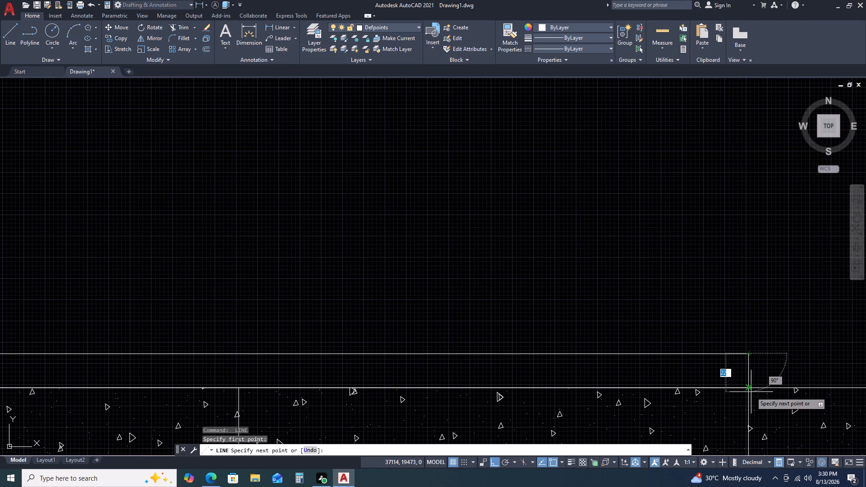
pyautogui.click(750, 391)
pyautogui.press('Escape')
# Draw a rectangle about 22 wide and 8 high on the countertop's top edge, ending at the hob's centre line.
pyautogui.scroll(-3, 647, 340)
pyautogui.moveTo(528, 366); pyautogui.dragTo(502, 317, button='middle')
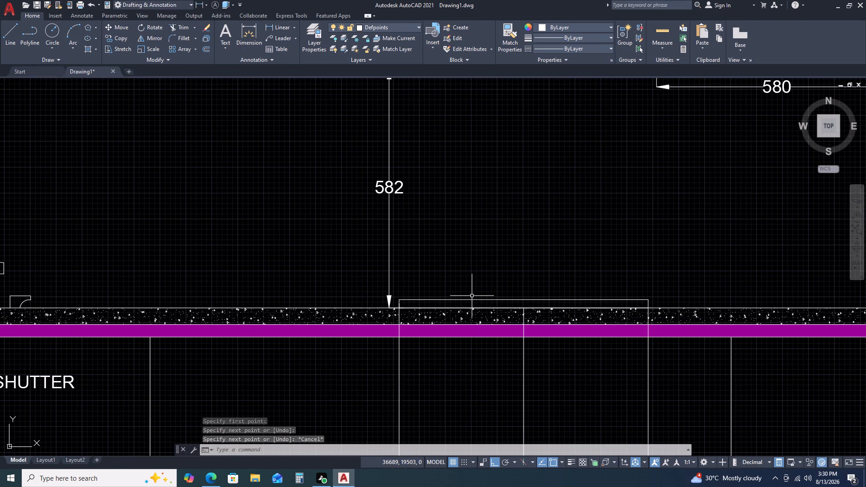
pyautogui.scroll(2, 516, 301)
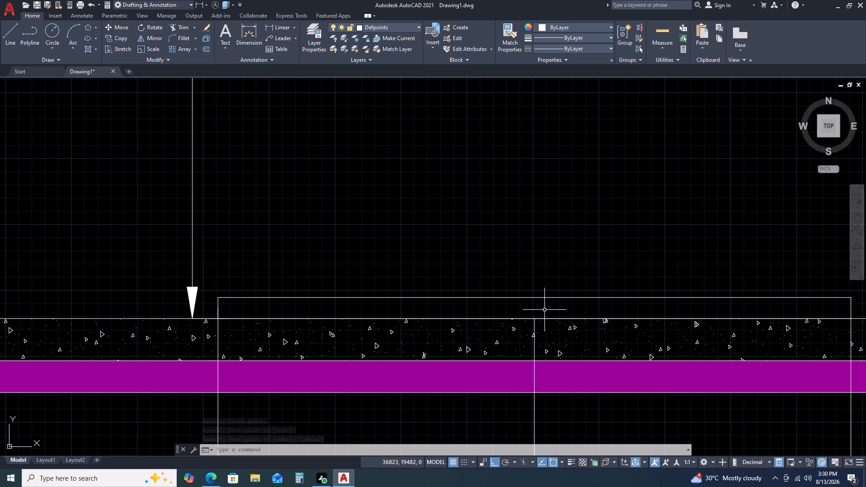
pyautogui.press('r')
pyautogui.write('EC')
pyautogui.press('space')
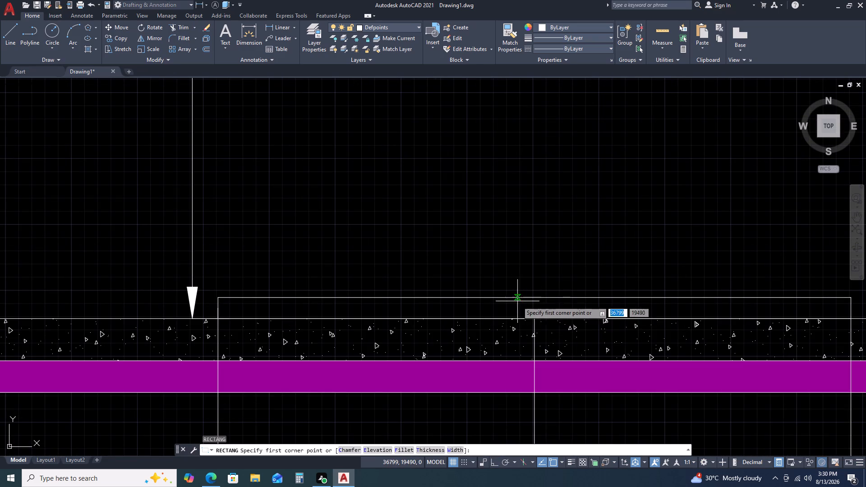
pyautogui.click(535, 318)
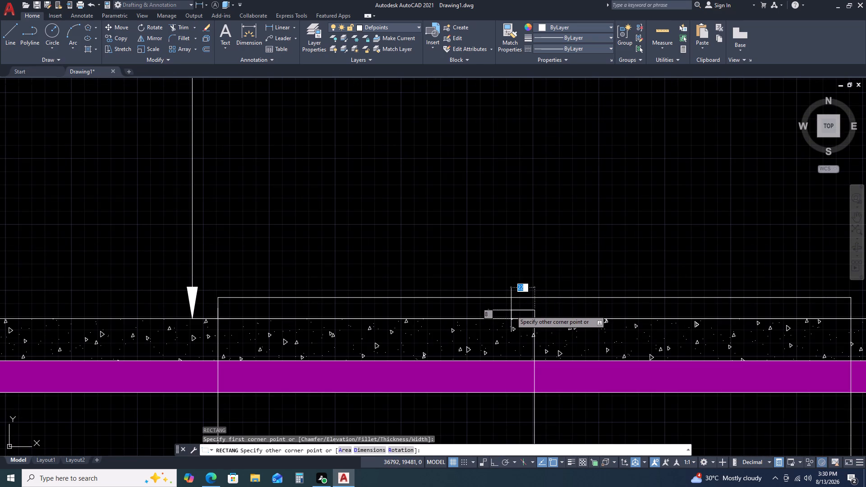
pyautogui.click(511, 310)
# Move the small rectangle straight up 20 so it sits on the hob's top edge at the centre line.
pyautogui.scroll(2, 534, 313)
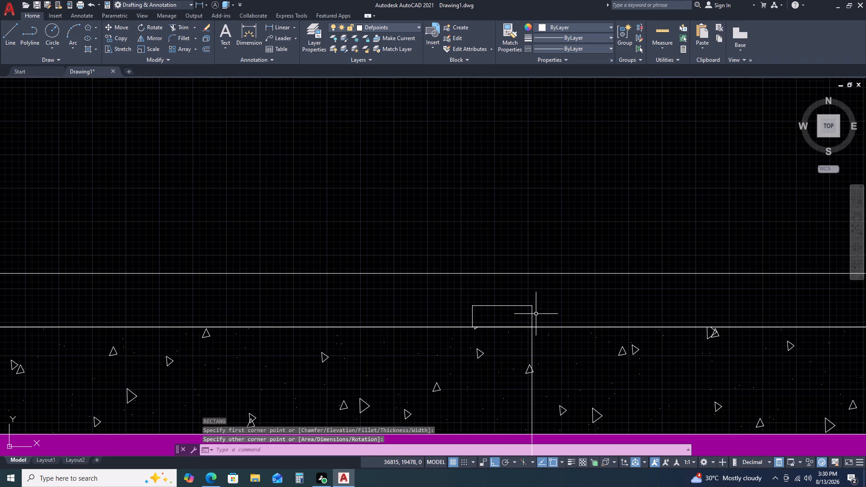
pyautogui.click(536, 314)
pyautogui.click(517, 292)
pyautogui.press('m')
pyautogui.press('space')
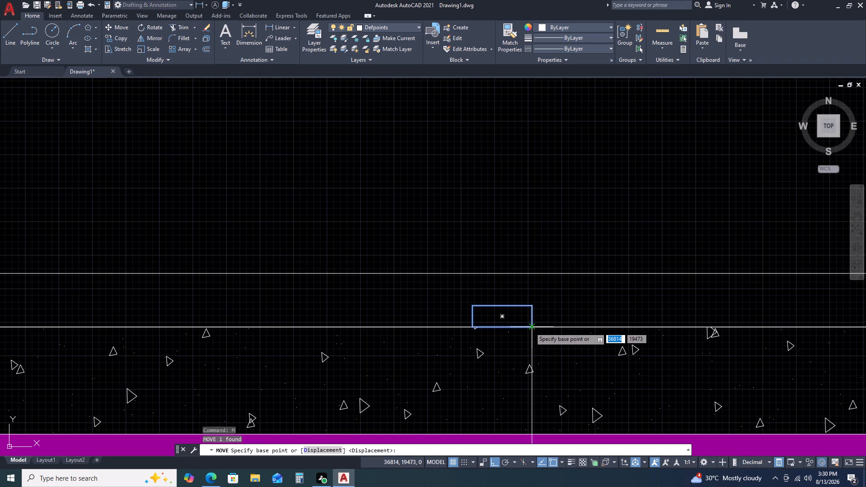
pyautogui.click(532, 327)
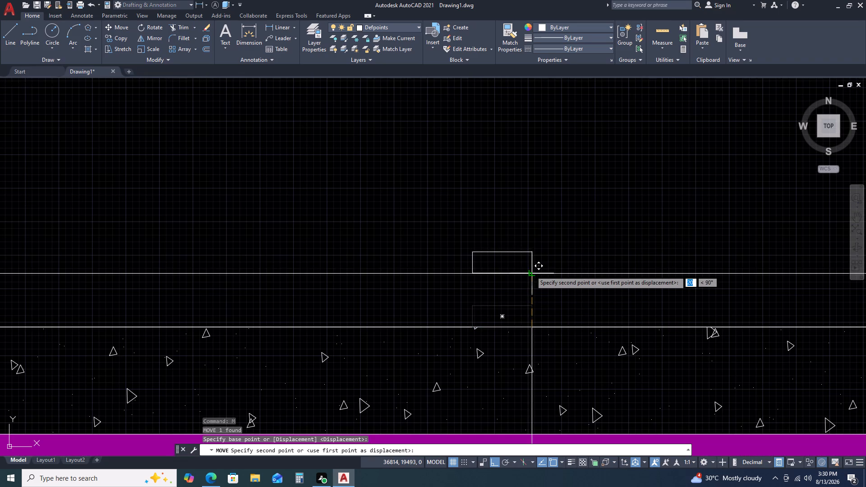
pyautogui.click(531, 271)
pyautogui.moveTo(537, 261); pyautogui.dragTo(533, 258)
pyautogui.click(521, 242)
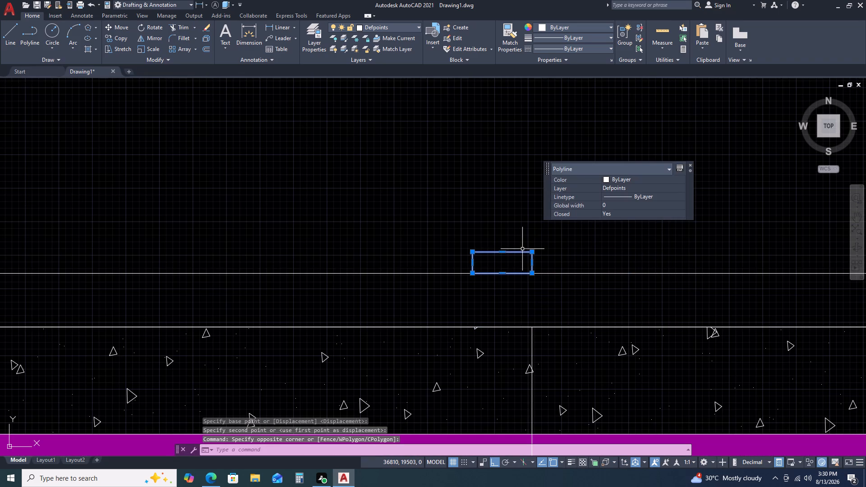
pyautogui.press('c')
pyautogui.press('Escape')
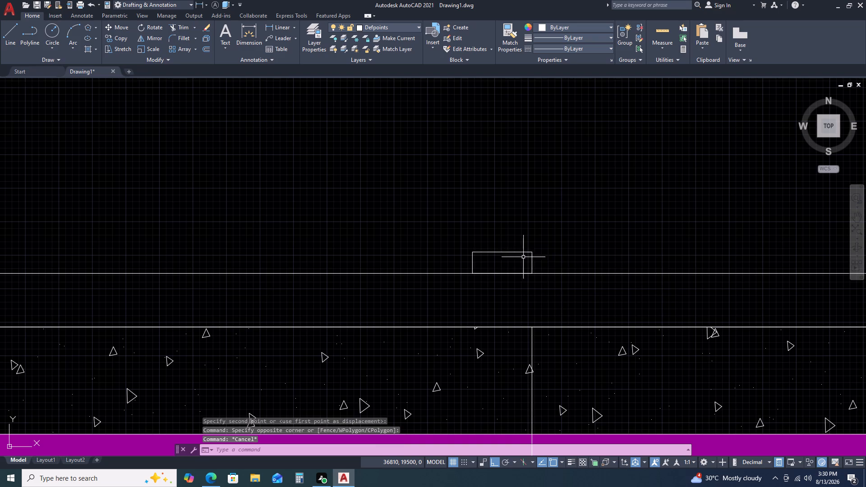
# Move the small rectangle left along the hob's top edge by half its width, away from the centre line.
pyautogui.click(545, 262)
pyautogui.click(530, 253)
pyautogui.press('m')
pyautogui.press('space')
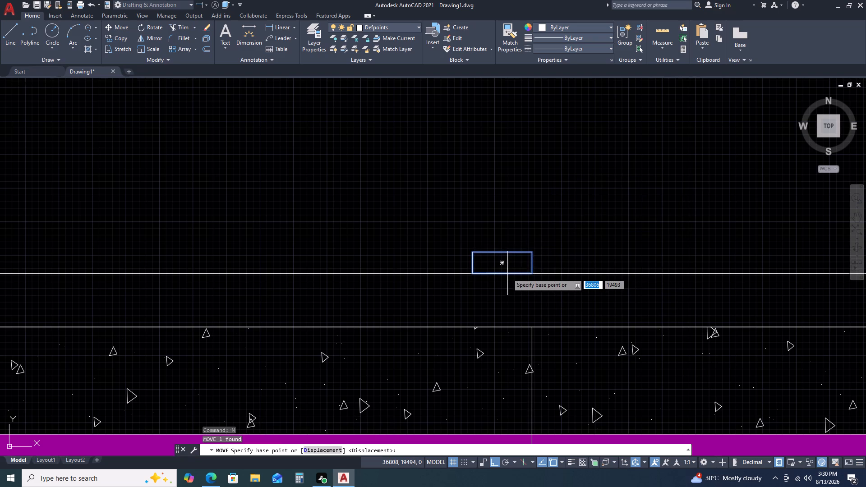
pyautogui.click(506, 273)
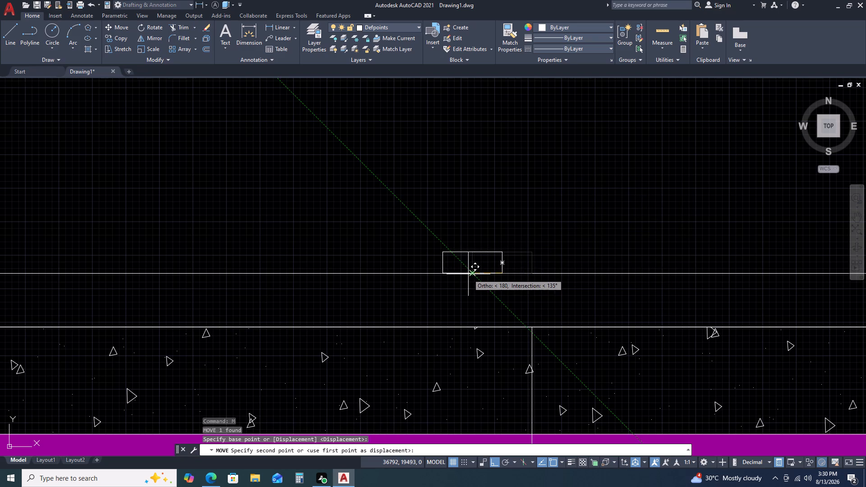
pyautogui.click(468, 274)
# Mirror the small rectangle about the hob's vertical centre line, keeping the original.
pyautogui.click(511, 263)
pyautogui.click(485, 250)
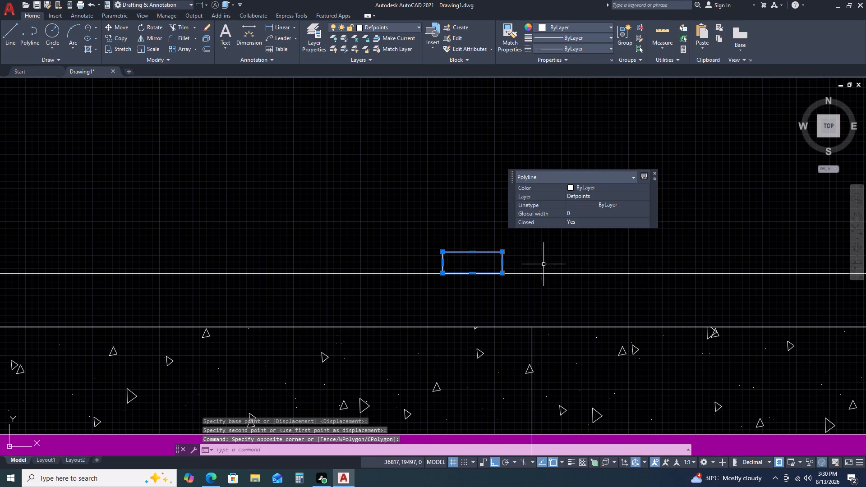
pyautogui.write('MI')
pyautogui.press('space')
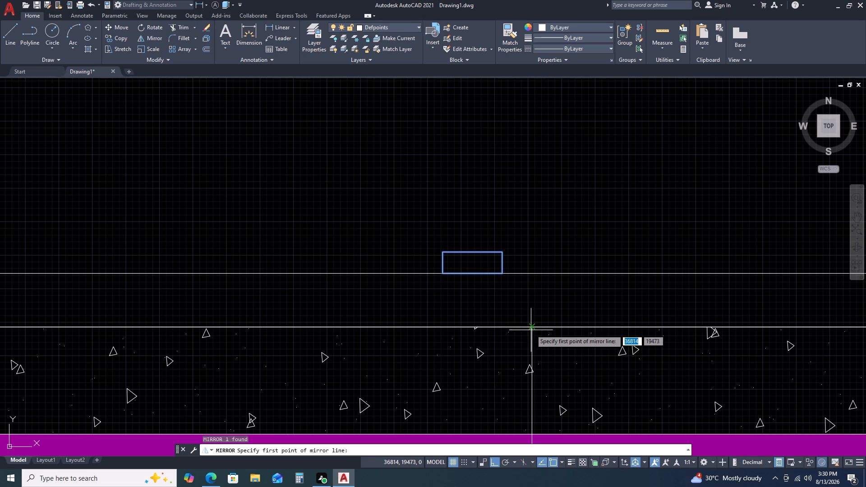
pyautogui.click(531, 328)
pyautogui.click(530, 196)
pyautogui.moveTo(542, 228); pyautogui.dragTo(530, 196)
# Draw a vertical line about 14 high upward from the left part of the hob's top edge.
pyautogui.scroll(-4, 447, 239)
pyautogui.moveTo(552, 267); pyautogui.dragTo(558, 266, button='middle')
pyautogui.middleClick(559, 266)
pyautogui.middleClick(560, 265)
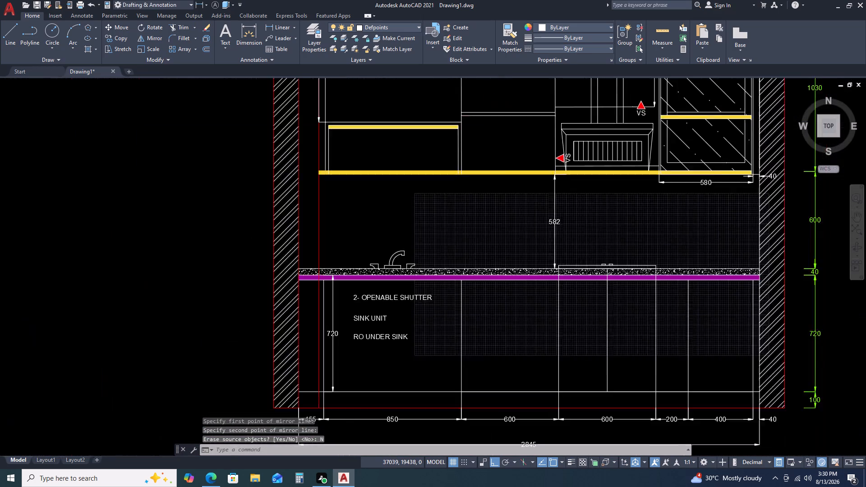
pyautogui.moveTo(681, 286); pyautogui.dragTo(505, 289, button='middle')
pyautogui.middleClick(490, 285)
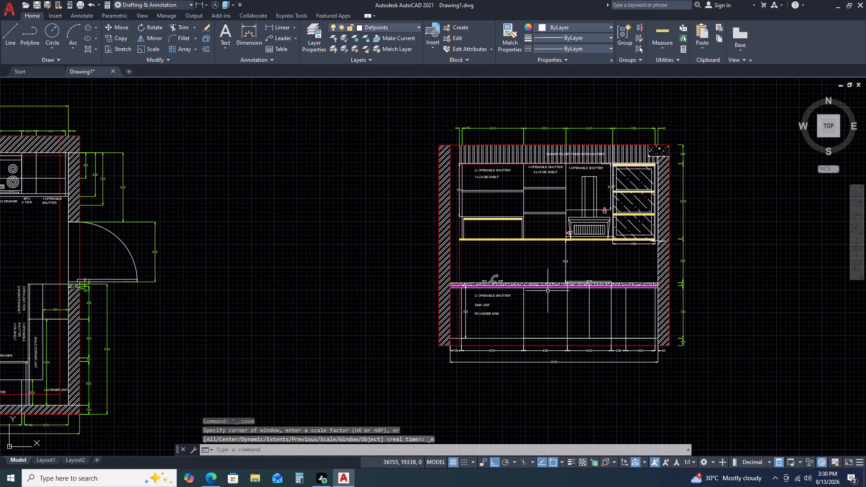
pyautogui.scroll(4, 572, 281)
pyautogui.moveTo(617, 288); pyautogui.dragTo(563, 262, button='middle')
pyautogui.moveTo(550, 254); pyautogui.dragTo(539, 248, button='middle')
pyautogui.scroll(2, 484, 258)
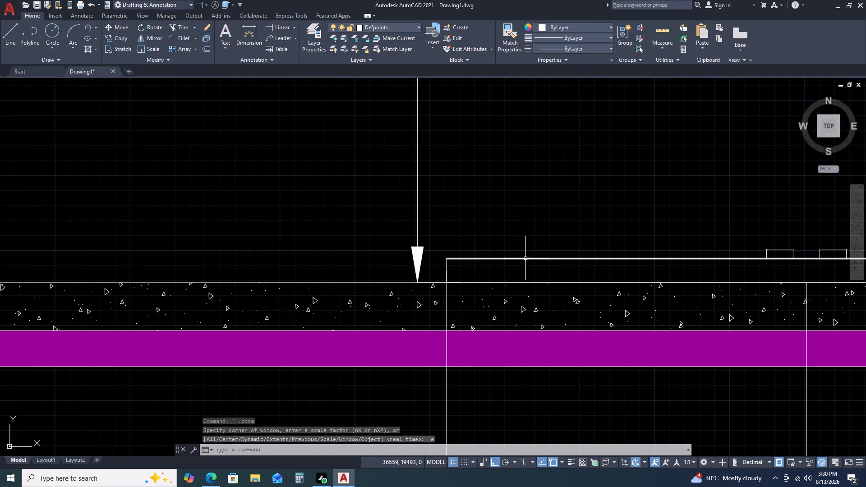
pyautogui.moveTo(526, 260); pyautogui.dragTo(480, 255, button='middle')
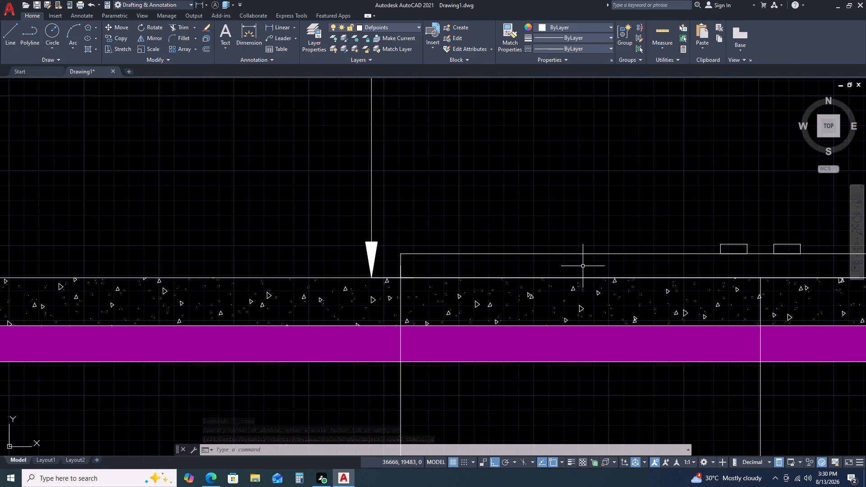
pyautogui.press('l')
pyautogui.press('space')
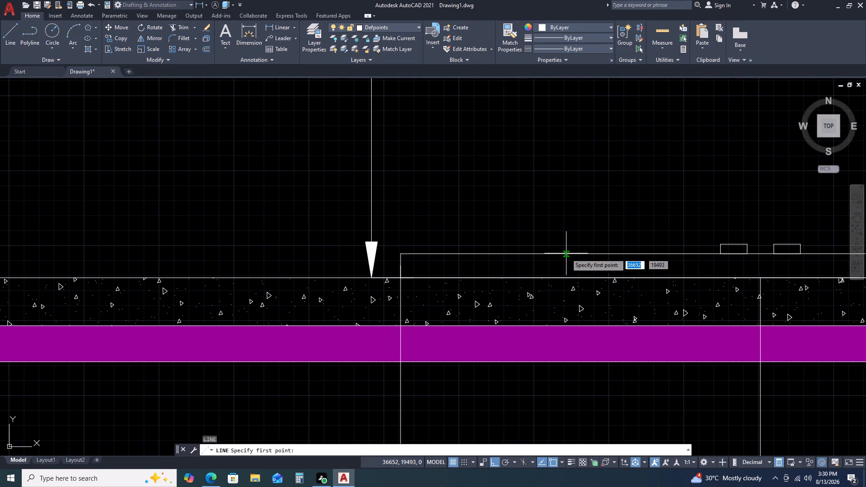
pyautogui.click(533, 253)
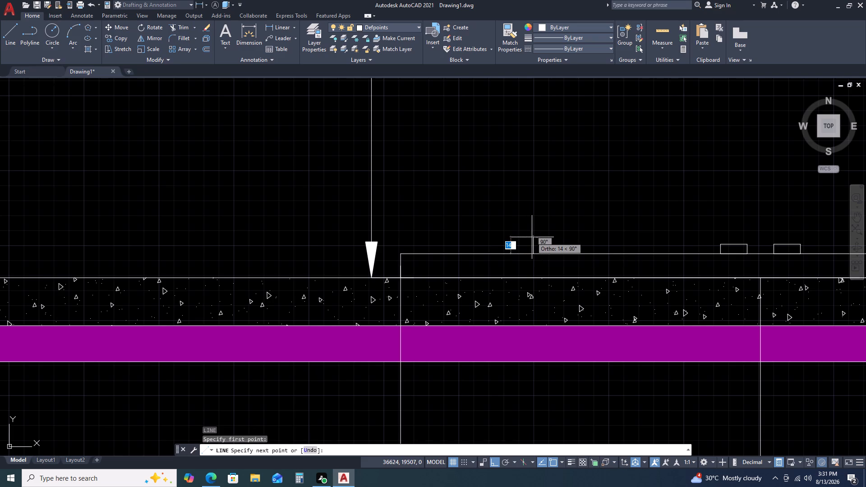
pyautogui.click(532, 237)
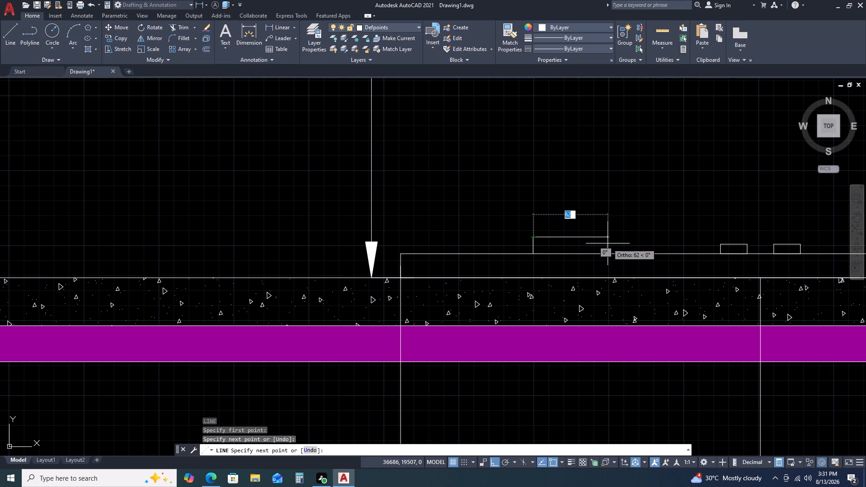
pyautogui.press('Escape')
# Draw a diagonal from the short vertical line's top to the hob's top edge about 17 rightward, closing the triangle along its base.
pyautogui.press('space')
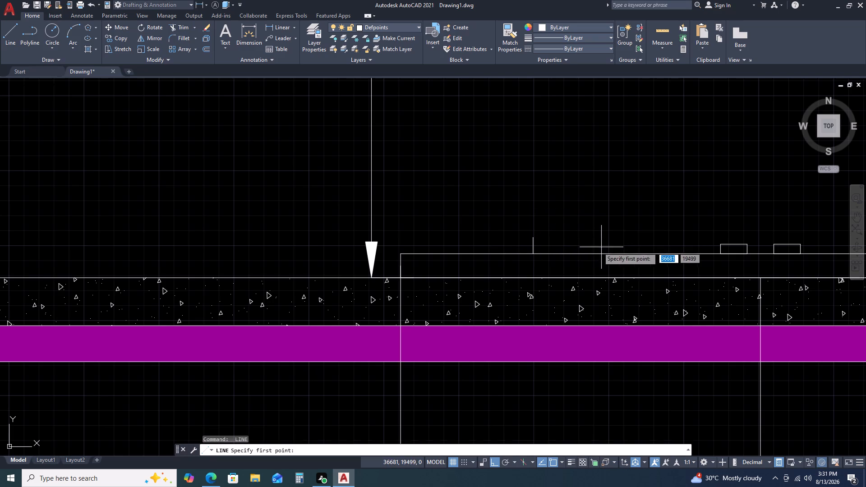
pyautogui.click(534, 238)
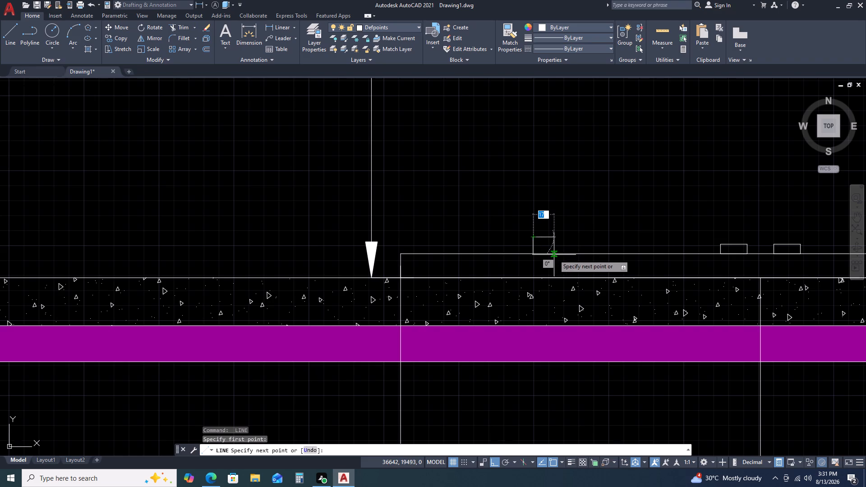
pyautogui.click(554, 255)
pyautogui.click(534, 255)
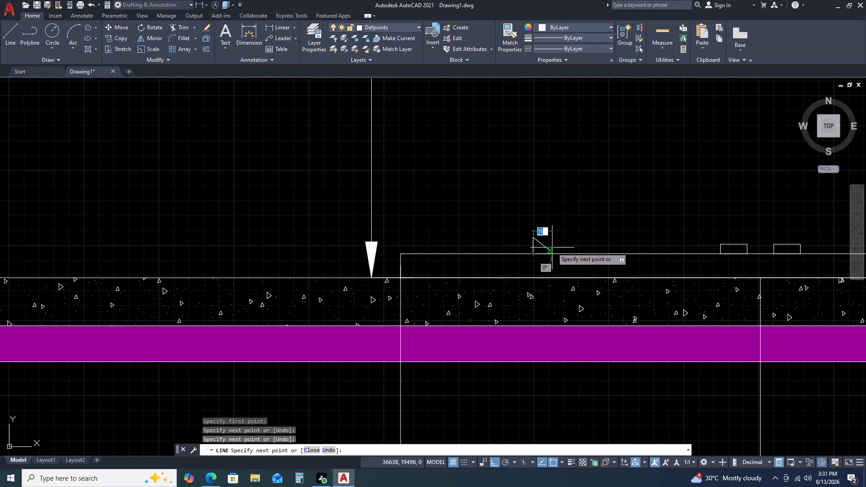
pyautogui.press('Escape')
# Mirror the triangle's three lines to the right about a vertical axis on the hob's top edge, keeping the originals.
pyautogui.click(553, 244)
pyautogui.click(518, 244)
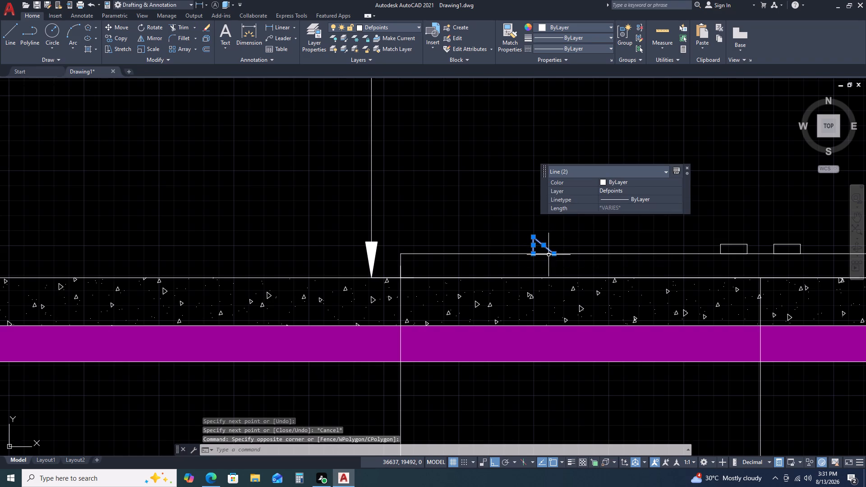
pyautogui.click(548, 255)
pyautogui.write('MI')
pyautogui.press('space')
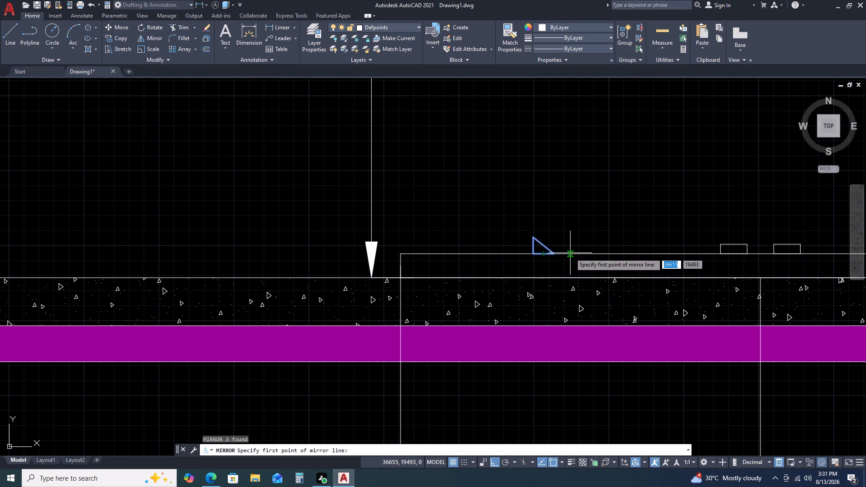
pyautogui.click(568, 254)
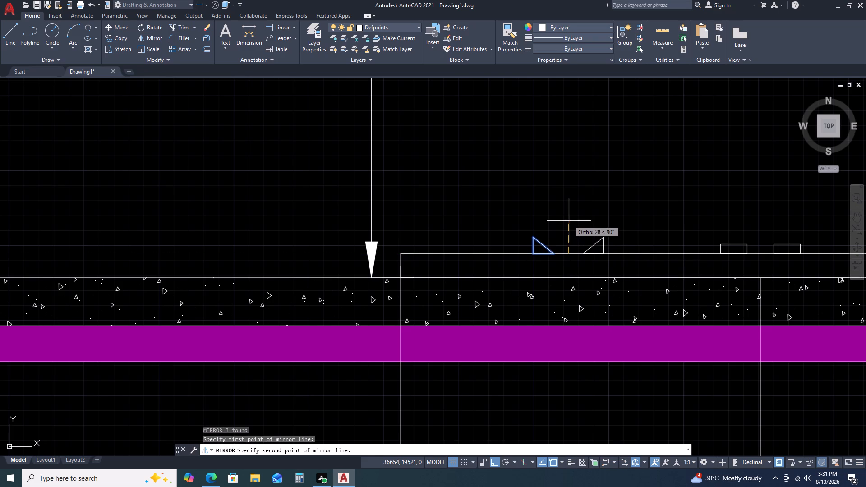
pyautogui.click(569, 221)
pyautogui.moveTo(590, 254); pyautogui.dragTo(569, 221)
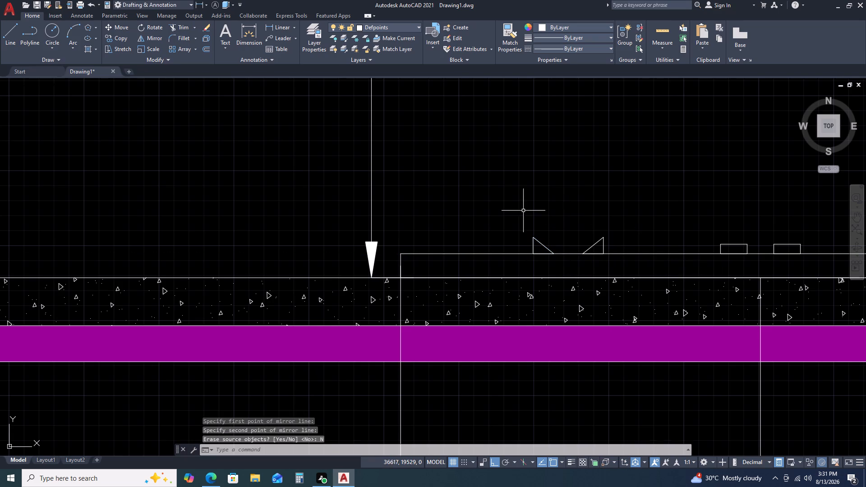
pyautogui.press('Escape')
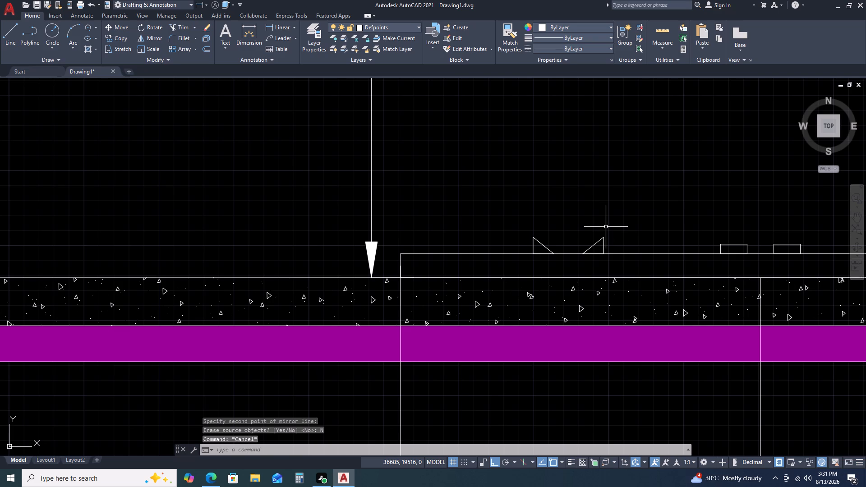
# Draw a horizontal line about 122 long across the triangles' tops, continuing with a vertical line about 92 high from its right end.
pyautogui.write('L')
pyautogui.press('space')
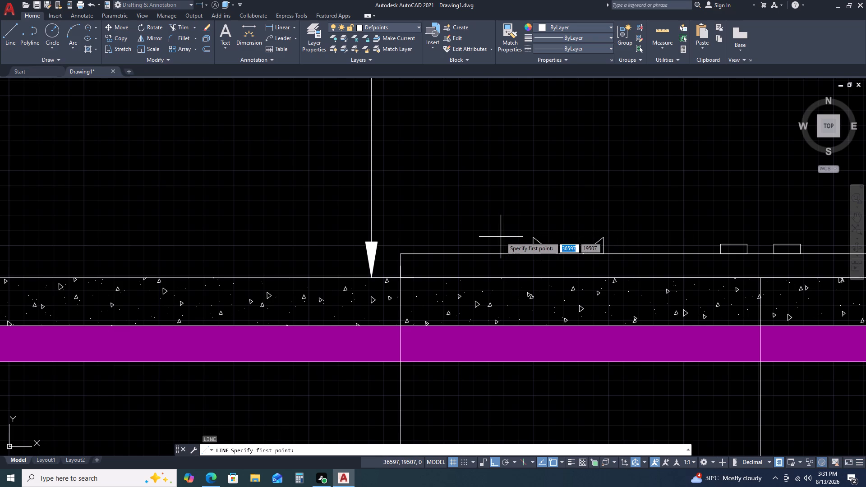
pyautogui.click(500, 237)
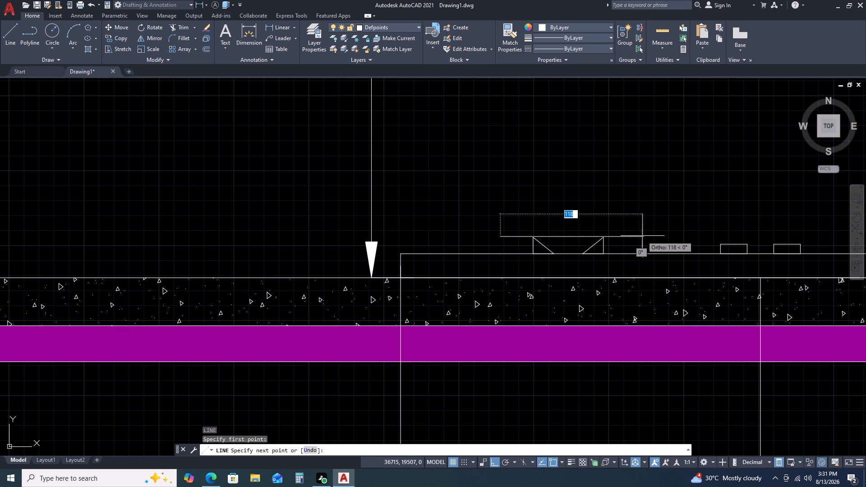
pyautogui.click(647, 237)
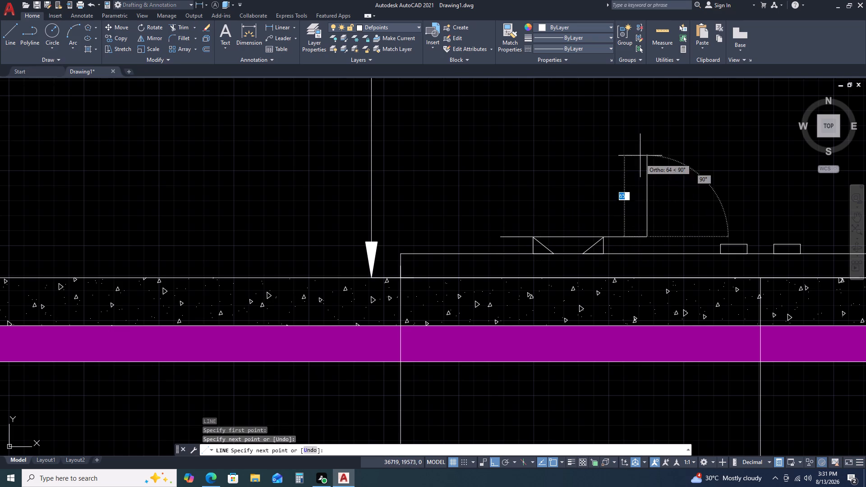
pyautogui.scroll(-2, 638, 133)
pyautogui.moveTo(637, 137); pyautogui.dragTo(595, 224, button='middle')
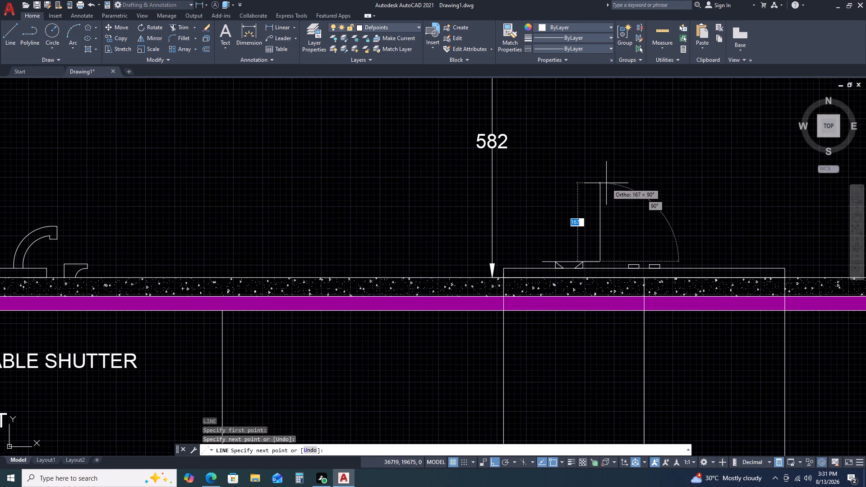
pyautogui.click(603, 219)
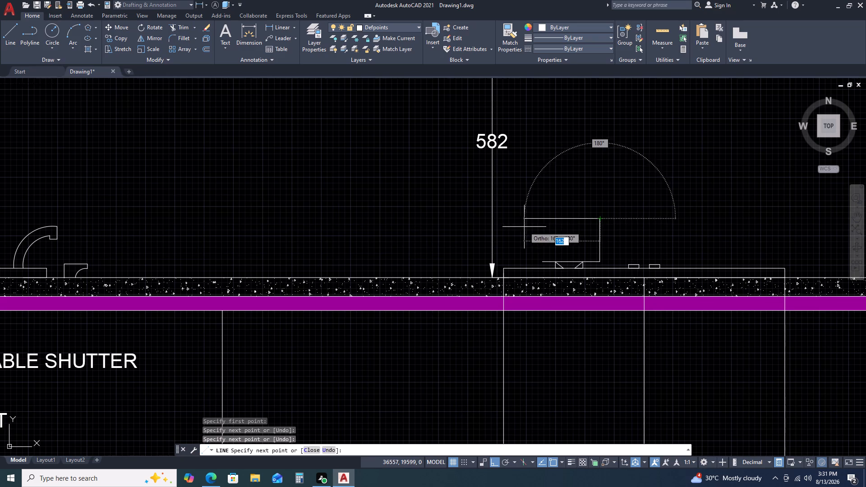
pyautogui.press('Escape')
# Scale both triangles to about twice their size about a base point midway between them on the hob's top edge.
pyautogui.scroll(3, 582, 275)
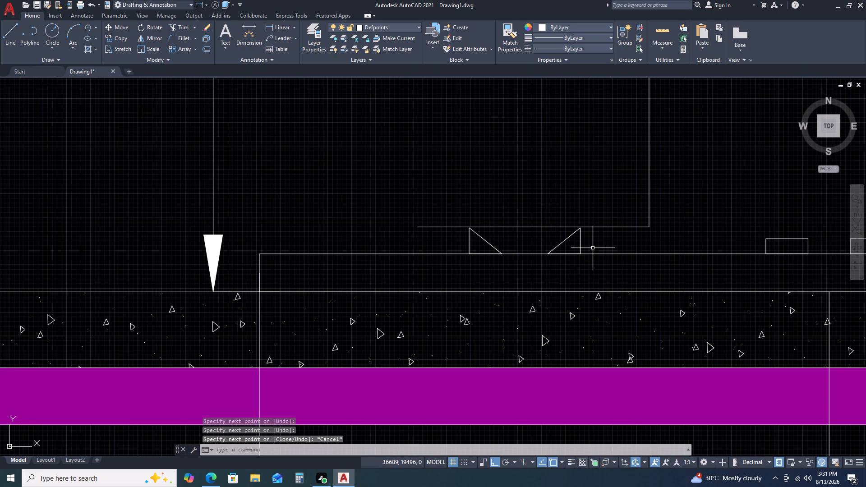
pyautogui.scroll(2, 592, 248)
pyautogui.moveTo(603, 234); pyautogui.dragTo(595, 234)
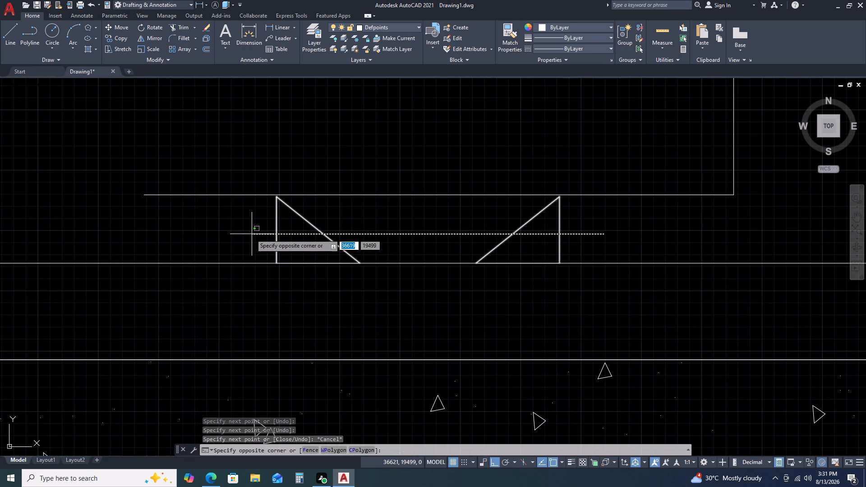
pyautogui.click(244, 233)
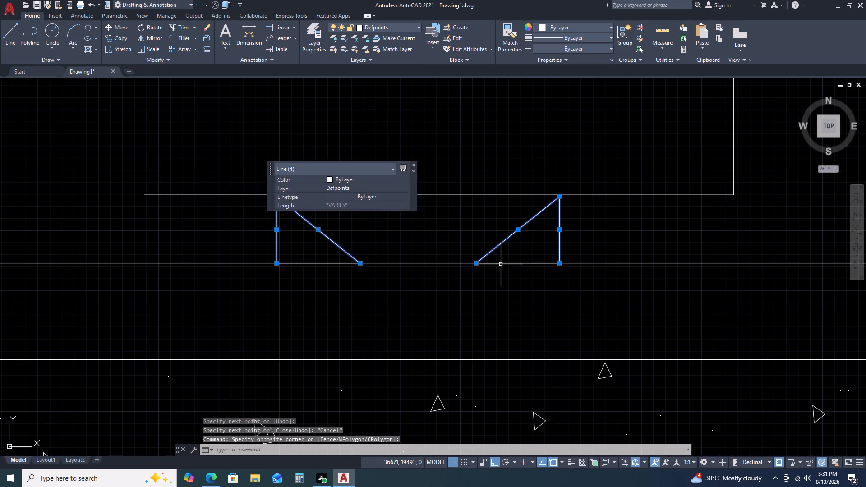
pyautogui.click(501, 264)
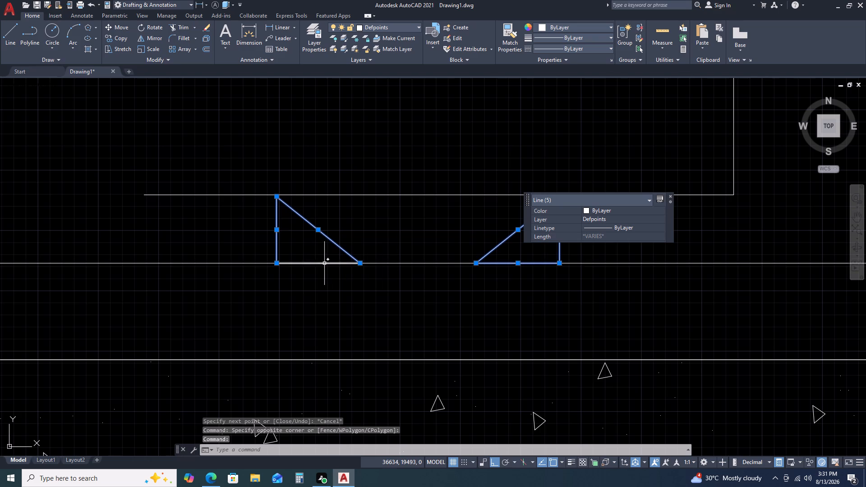
pyautogui.click(324, 263)
pyautogui.write('SC')
pyautogui.press('space')
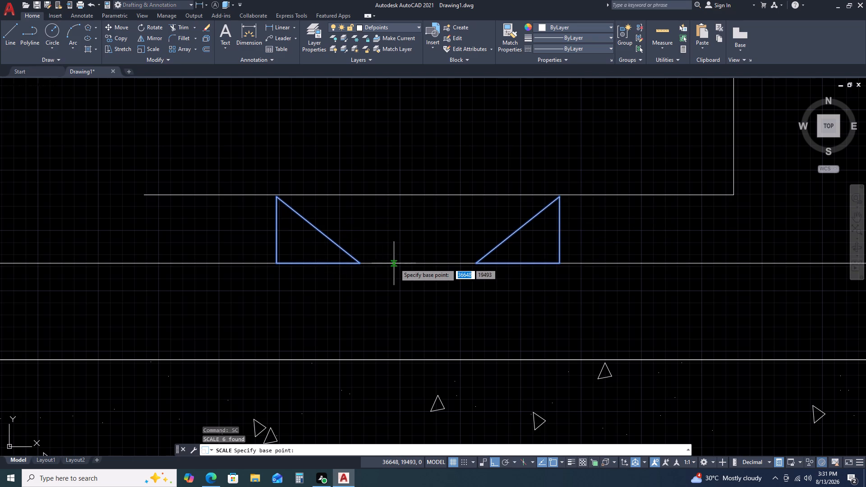
pyautogui.click(414, 263)
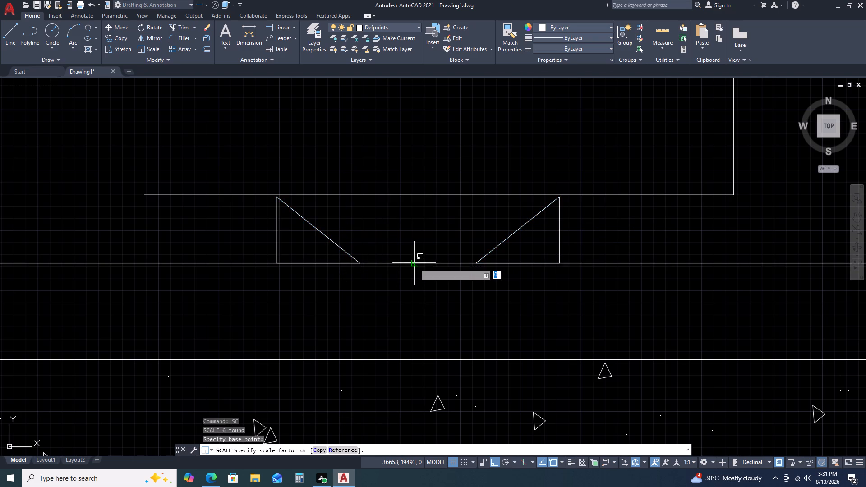
pyautogui.scroll(-2, 482, 289)
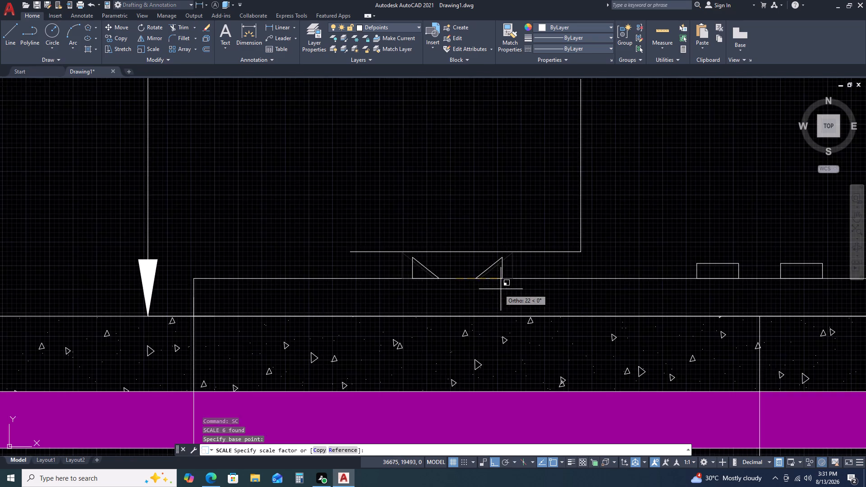
pyautogui.scroll(-1, 504, 289)
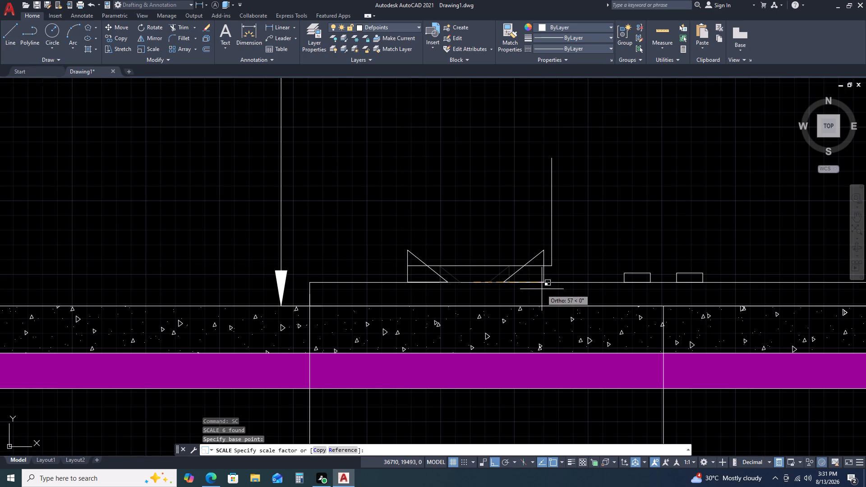
pyautogui.click(542, 289)
# Delete the horizontal line crossing the triangles and the vertical line rising from its right end.
pyautogui.click(553, 269)
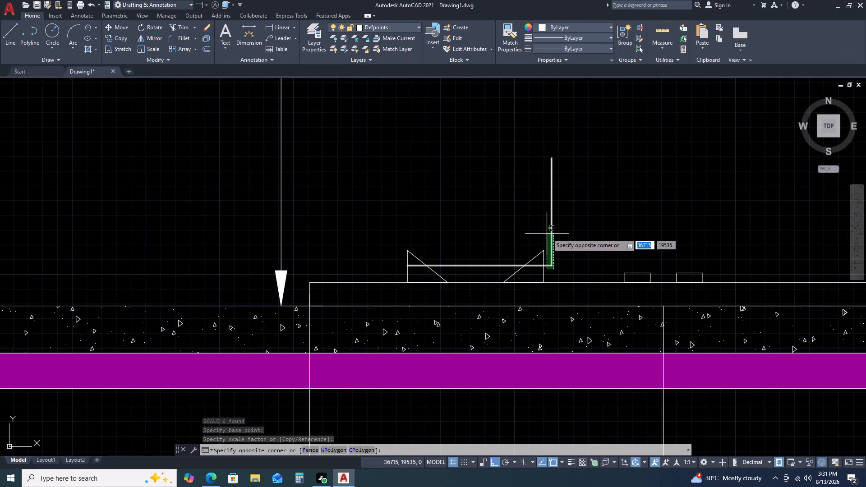
pyautogui.click(548, 234)
pyautogui.press('Delete')
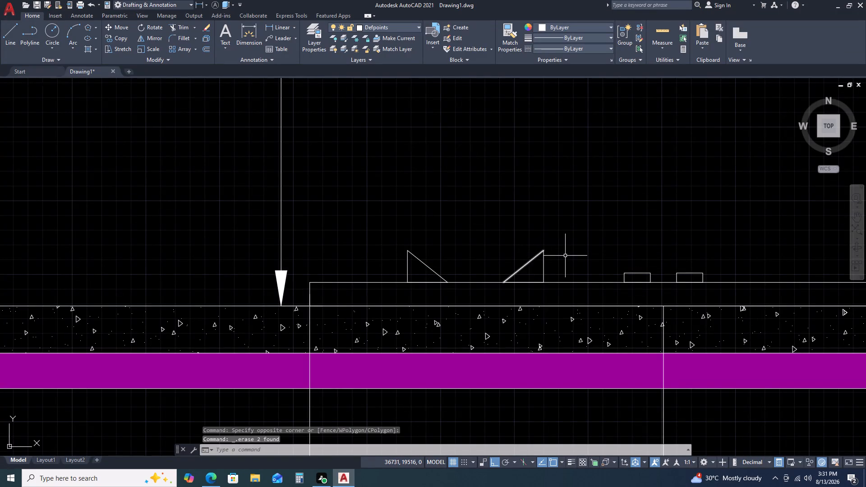
# Draw a horizontal line about 198 long just above the triangles, extending past both of them.
pyautogui.press('l')
pyautogui.press('space')
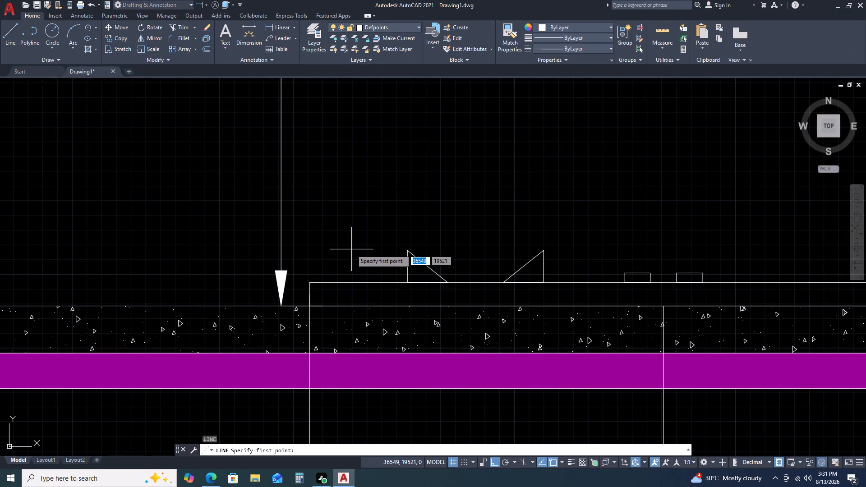
pyautogui.click(355, 248)
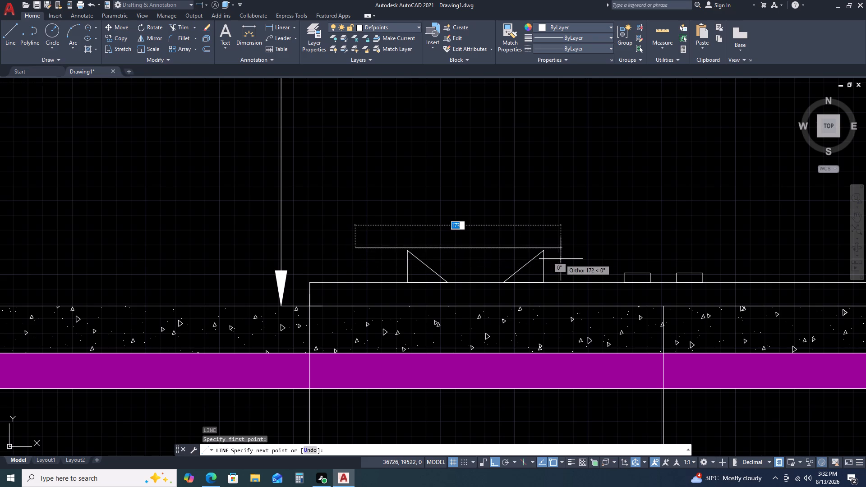
pyautogui.click(589, 254)
pyautogui.press('Escape')
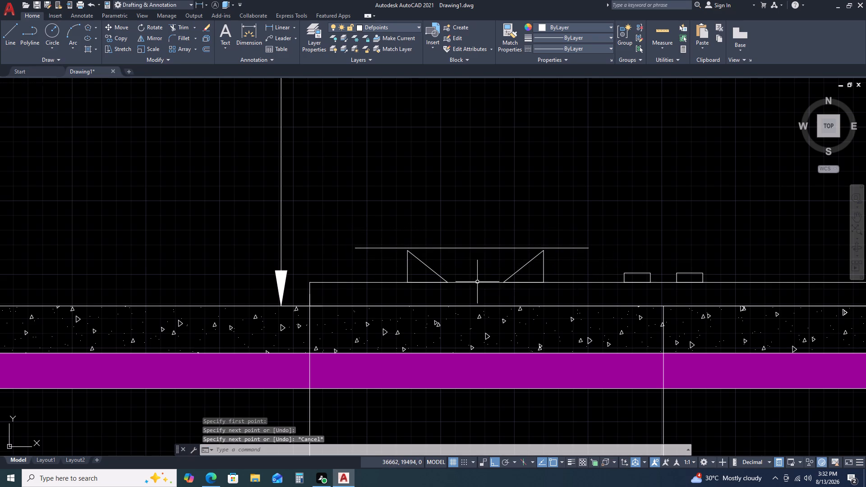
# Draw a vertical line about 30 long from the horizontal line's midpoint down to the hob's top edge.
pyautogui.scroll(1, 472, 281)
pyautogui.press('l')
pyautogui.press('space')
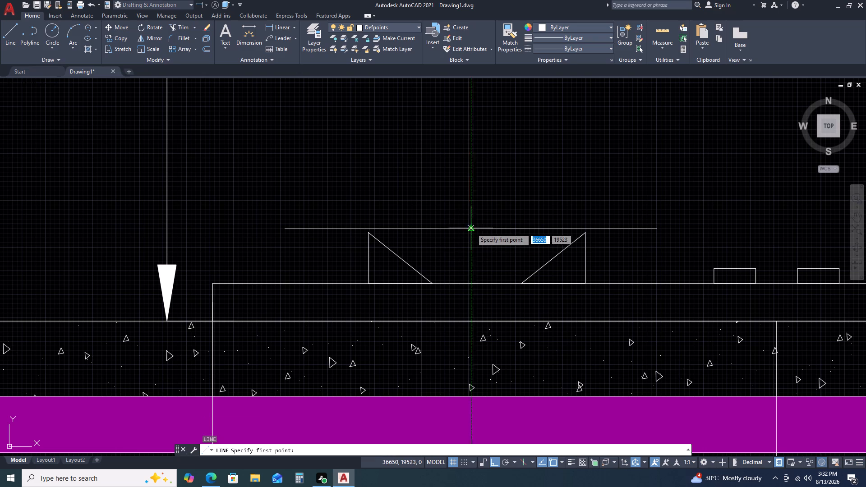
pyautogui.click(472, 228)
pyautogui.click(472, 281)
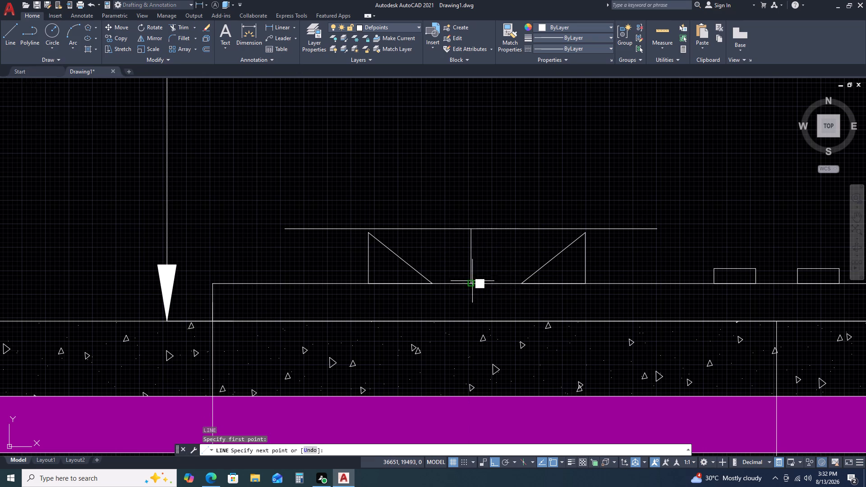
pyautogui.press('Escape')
# Move the horizontal line and its central vertical line down so the horizontal line rests on the right triangle's top corner.
pyautogui.click(520, 231)
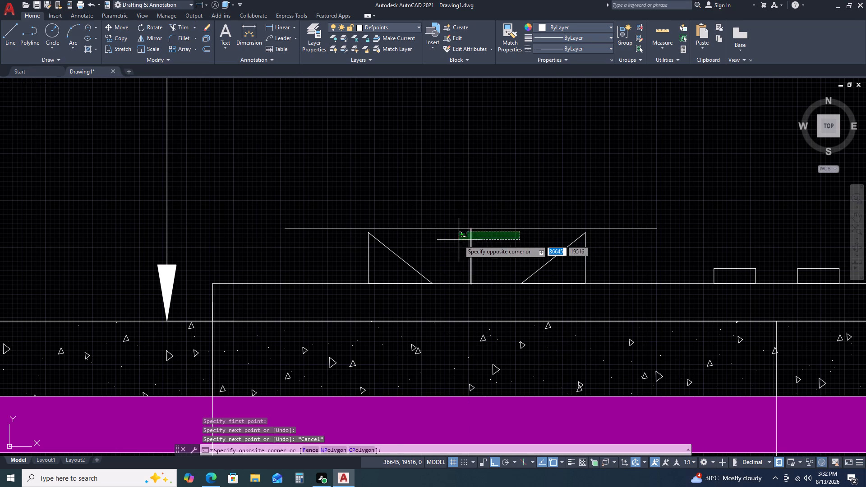
pyautogui.click(455, 242)
pyautogui.click(461, 225)
pyautogui.click(448, 244)
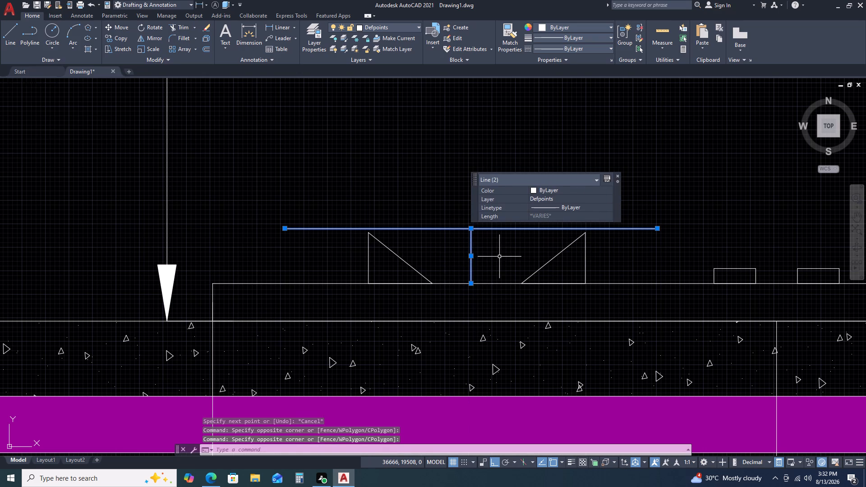
pyautogui.press('m')
pyautogui.press('space')
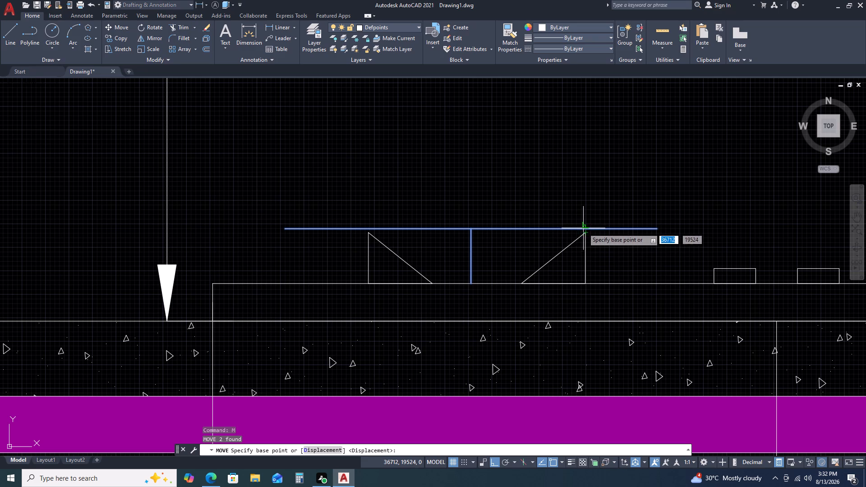
pyautogui.scroll(3, 582, 233)
pyautogui.click(587, 212)
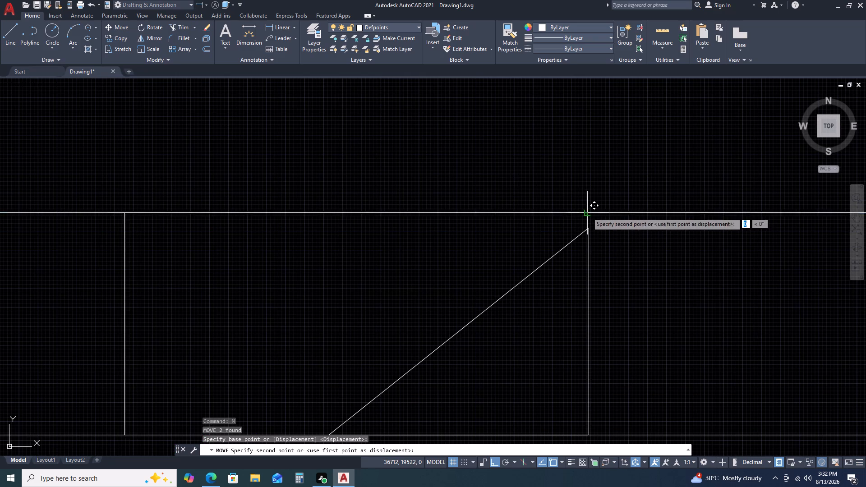
pyautogui.click(588, 229)
pyautogui.press('Escape')
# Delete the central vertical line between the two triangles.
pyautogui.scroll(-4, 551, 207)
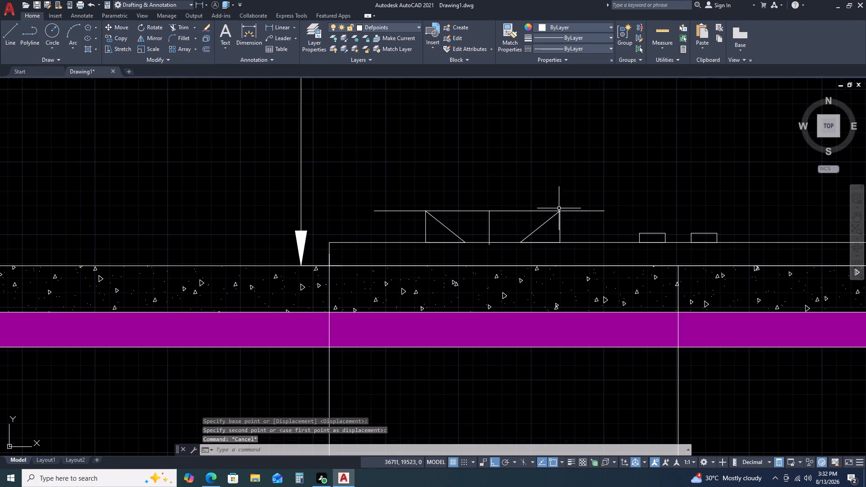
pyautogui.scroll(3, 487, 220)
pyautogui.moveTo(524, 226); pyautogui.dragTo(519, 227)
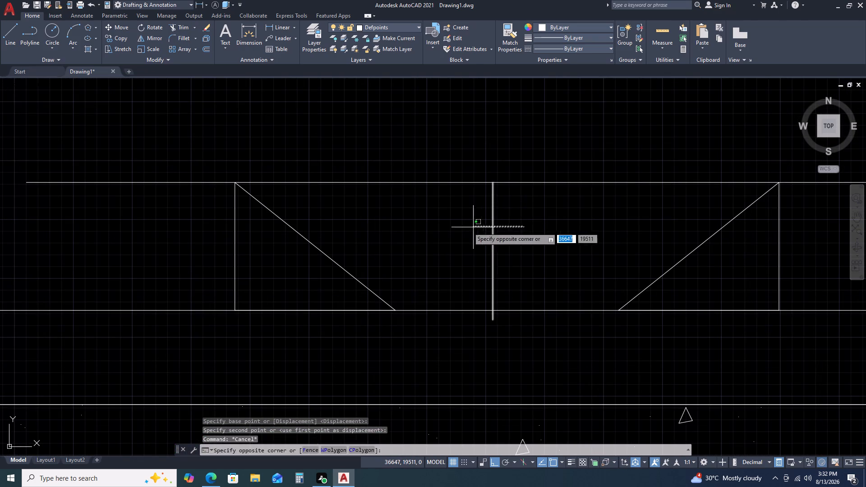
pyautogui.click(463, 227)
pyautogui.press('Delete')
# Draw a vessel outline from the horizontal line's left end: 150 up, about 198 across, and down to its right end.
pyautogui.scroll(-3, 553, 266)
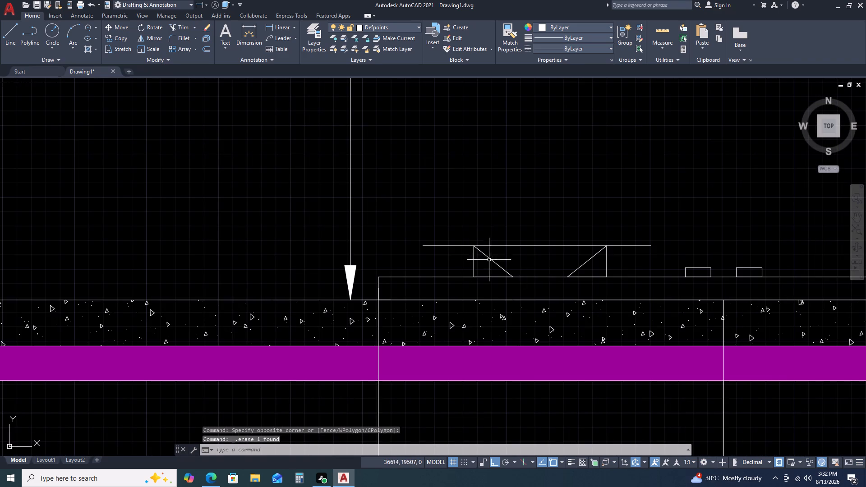
pyautogui.press('l')
pyautogui.press('space')
pyautogui.click(424, 244)
pyautogui.moveTo(428, 142); pyautogui.dragTo(429, 227, button='middle')
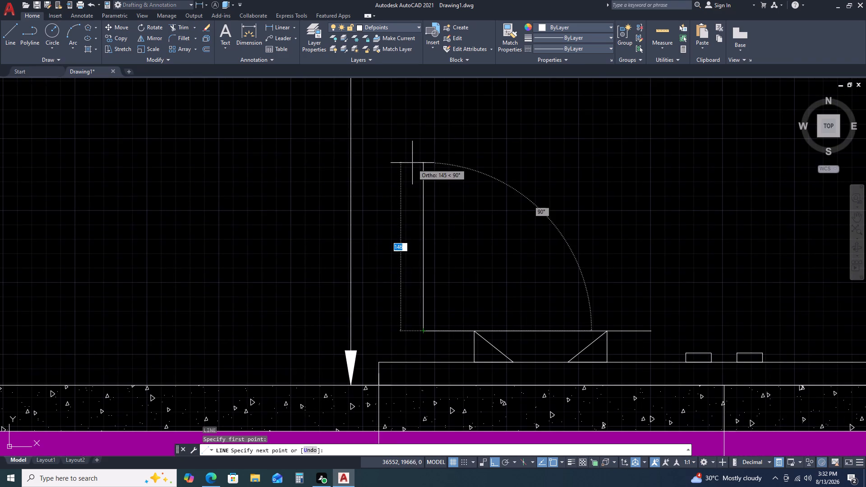
pyautogui.write('20')
pyautogui.press('0')
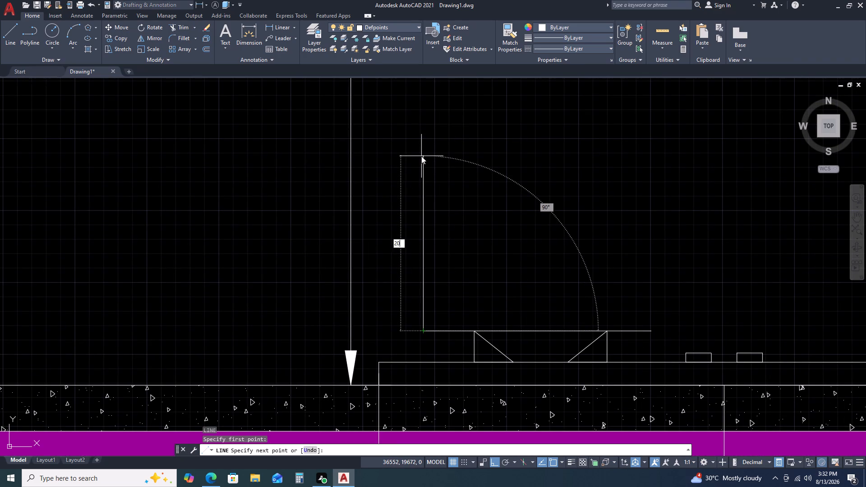
pyautogui.press('space')
pyautogui.scroll(-2, 471, 179)
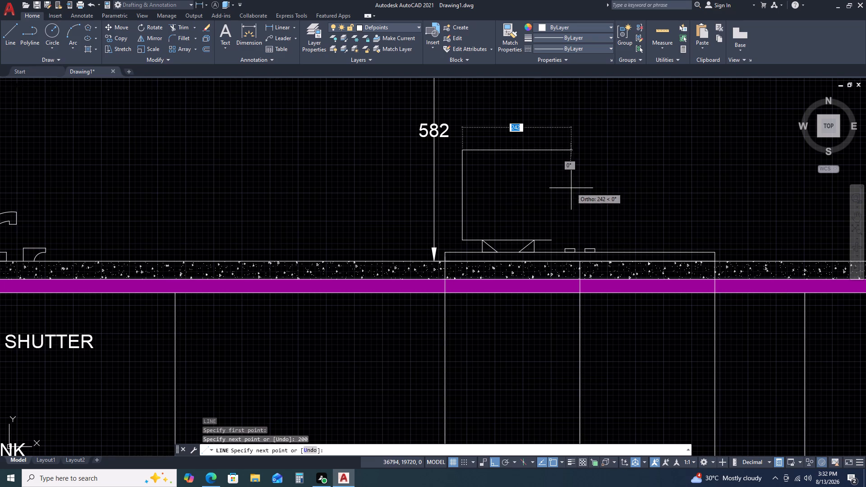
pyautogui.hotkey('ctrl', 'z')
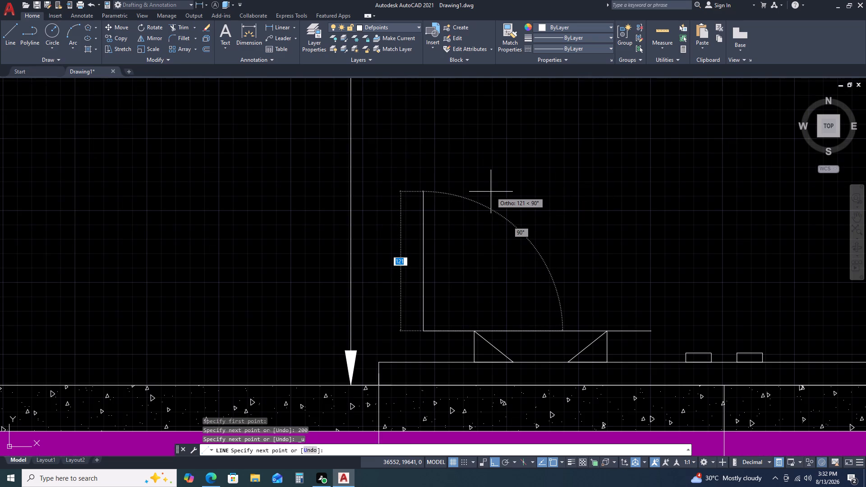
pyautogui.write('15')
pyautogui.press('0')
pyautogui.press('space')
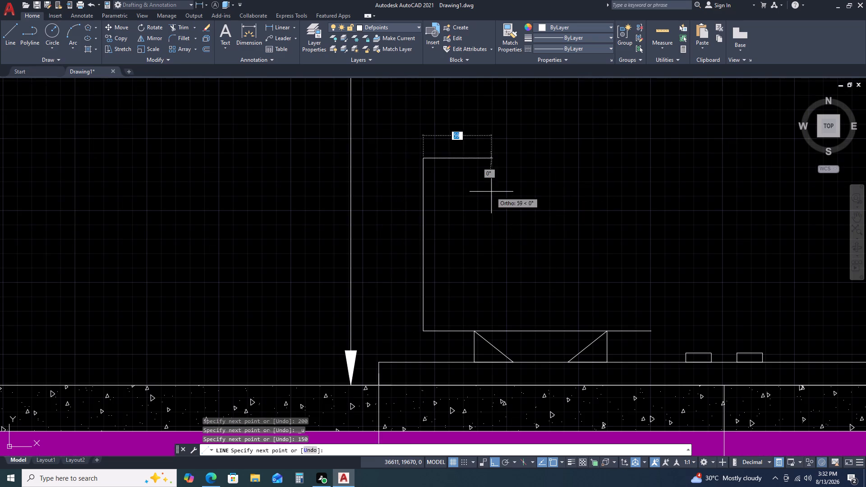
pyautogui.scroll(-1, 604, 204)
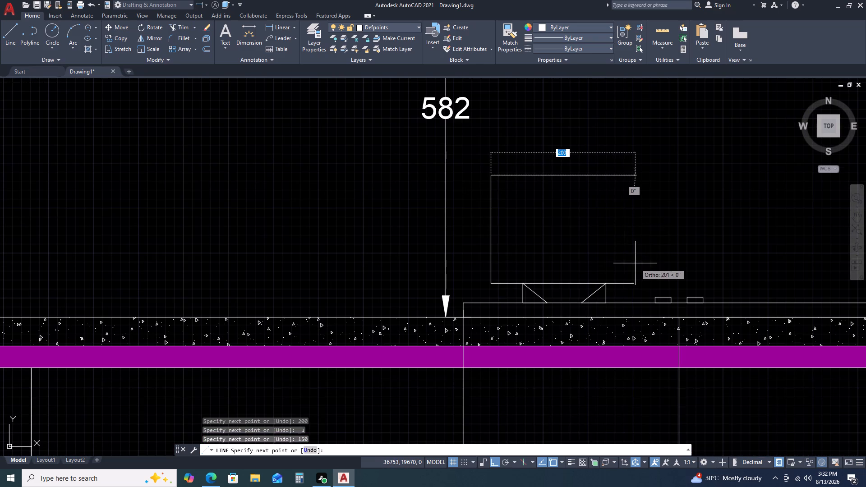
pyautogui.click(635, 176)
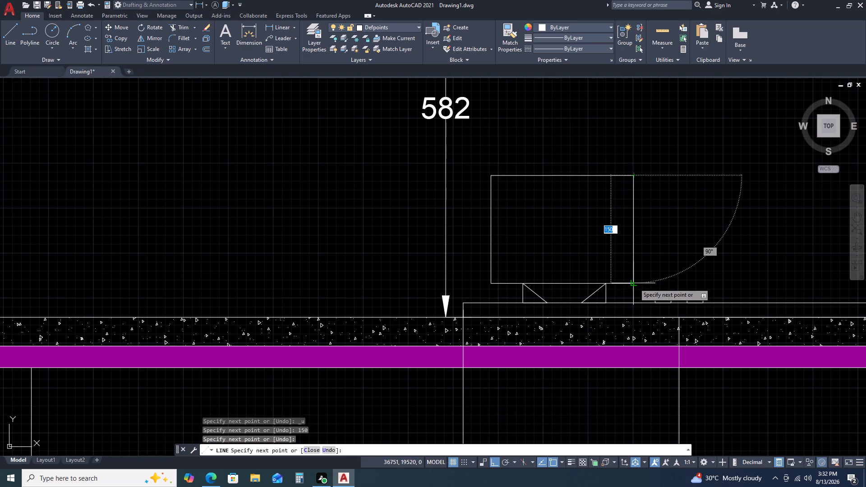
pyautogui.click(634, 283)
pyautogui.press('Escape')
# Fillet both lower corners of the rectangular outline above the triangles with radius 20.
pyautogui.write('F')
pyautogui.press('space')
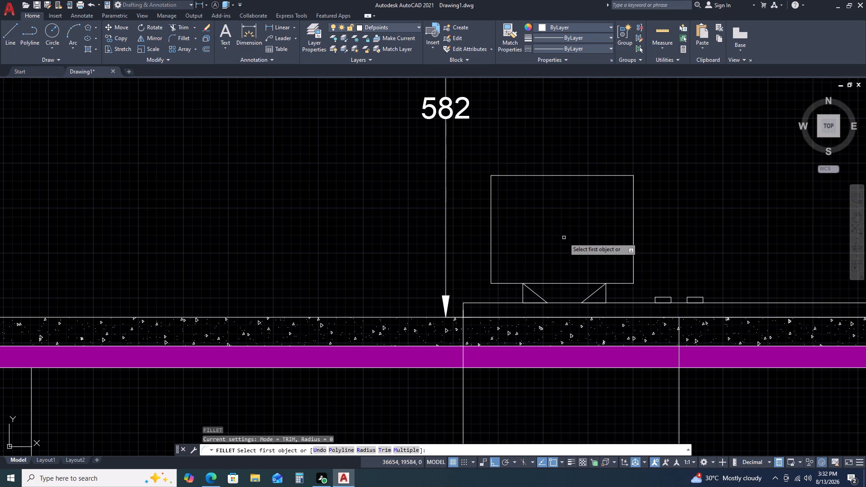
pyautogui.write('R')
pyautogui.press('space')
pyautogui.press('2')
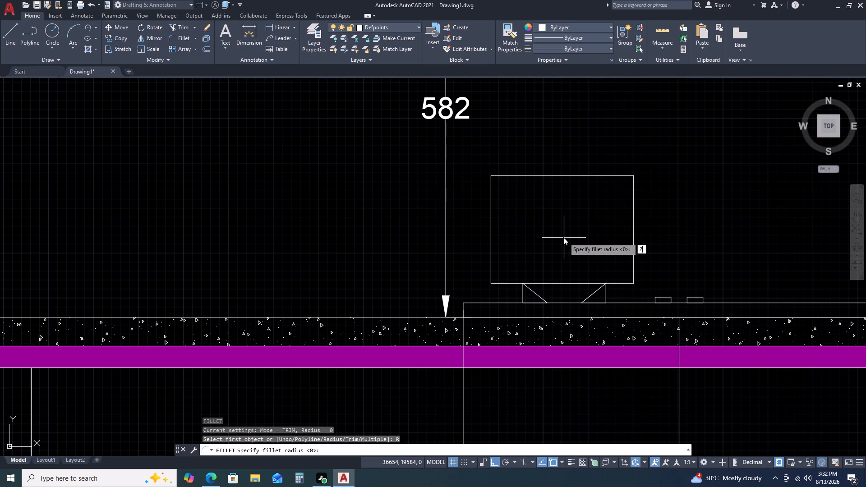
pyautogui.write('0')
pyautogui.press('space')
pyautogui.click(507, 282)
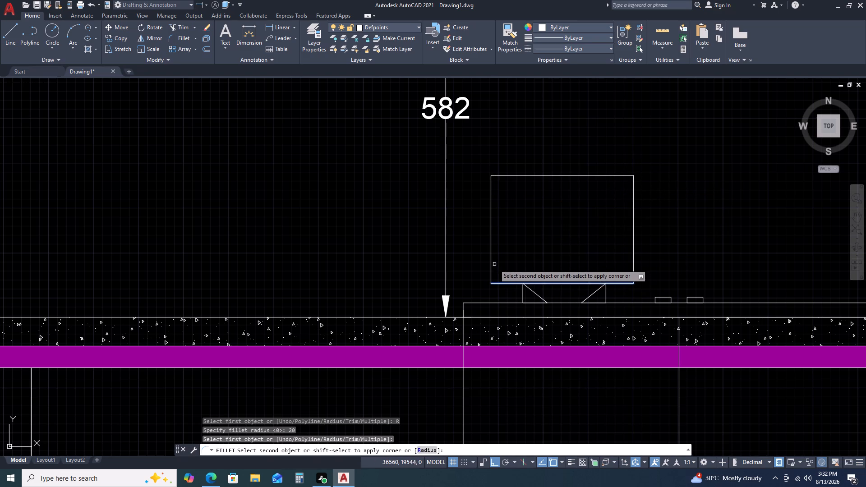
pyautogui.click(492, 258)
pyautogui.press('space')
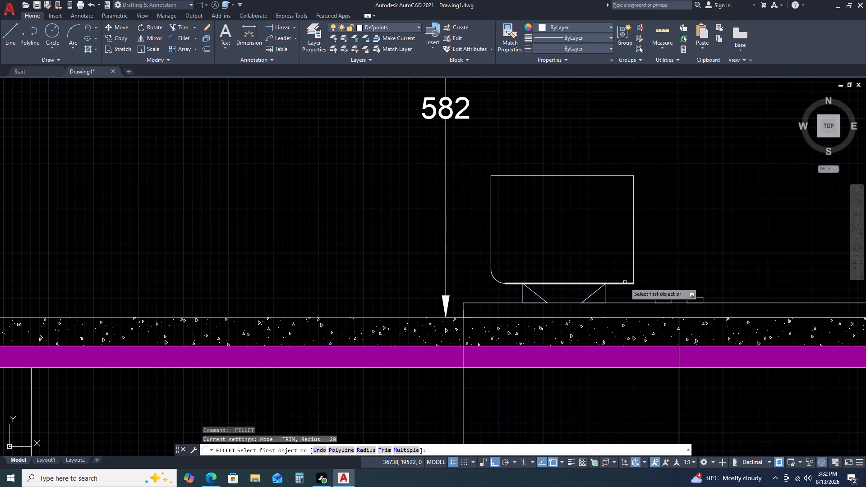
pyautogui.click(625, 282)
pyautogui.click(634, 272)
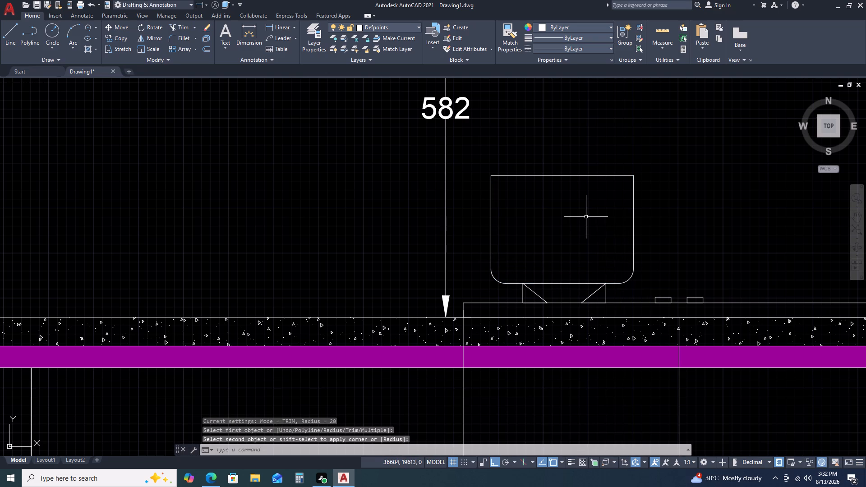
# Draw a rectangular handle from the vessel's top-right corner: 40 outward, 10 down, and back to the vessel's right side.
pyautogui.press('Escape')
pyautogui.moveTo(590, 214); pyautogui.dragTo(559, 240, button='middle')
pyautogui.middleClick(555, 242)
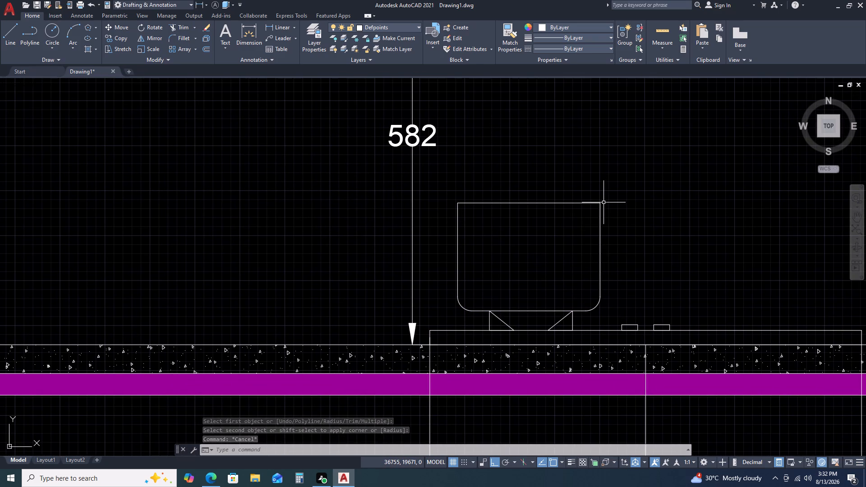
pyautogui.press('l')
pyautogui.press('space')
pyautogui.scroll(2, 602, 202)
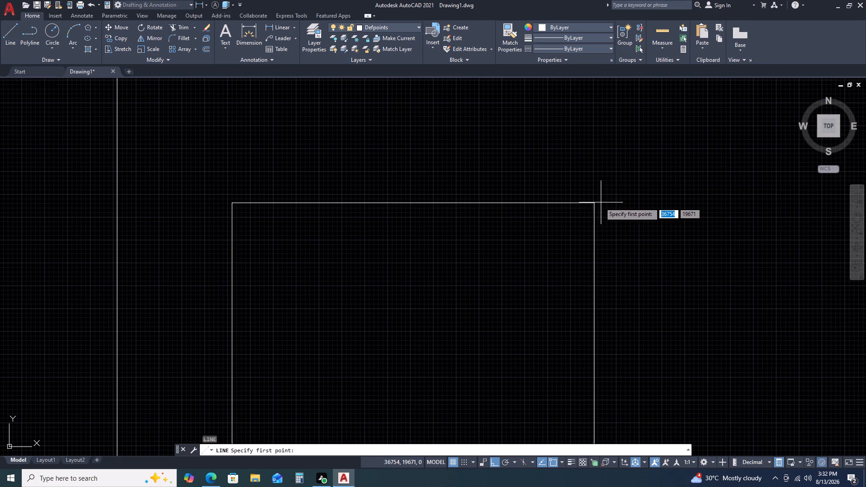
pyautogui.click(597, 204)
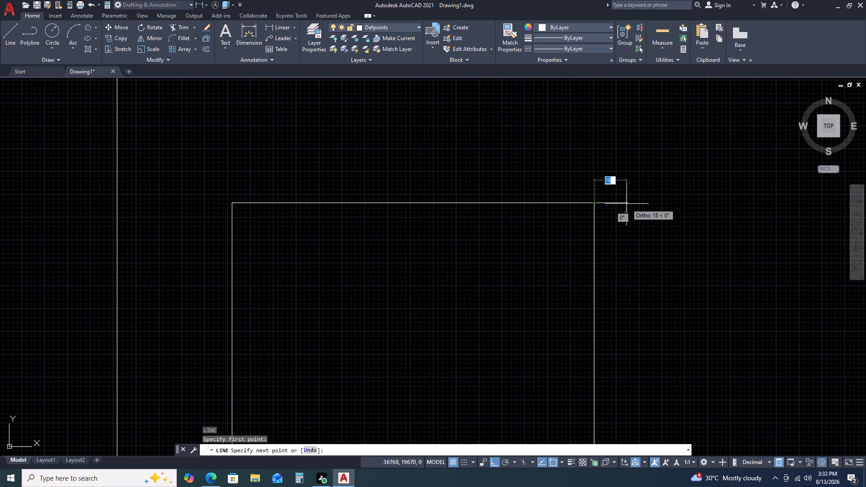
pyautogui.write('50')
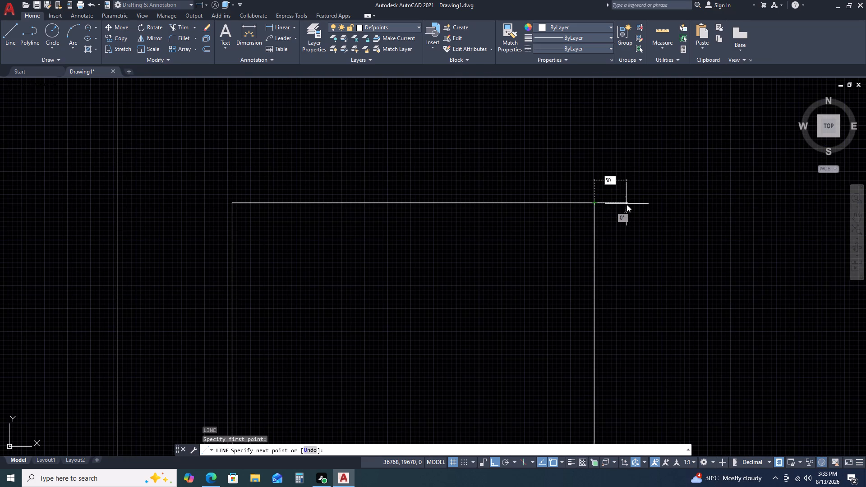
pyautogui.press('space')
pyautogui.scroll(-3, 681, 247)
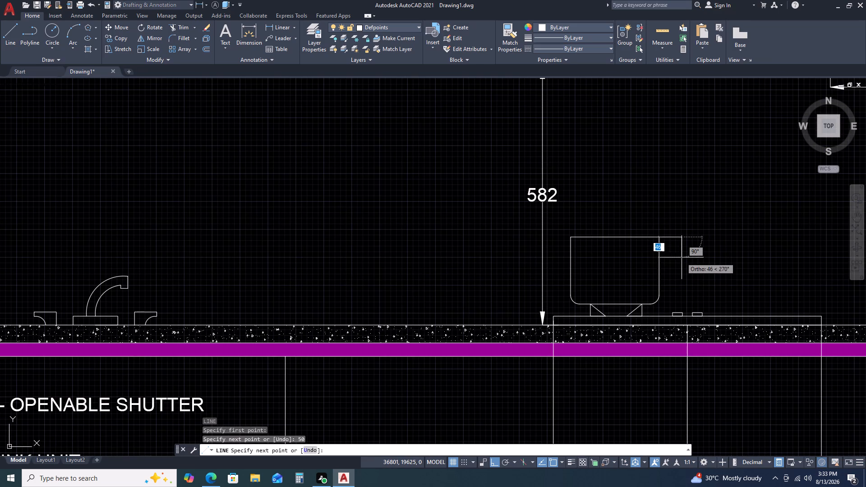
pyautogui.hotkey('ctrl', 'z')
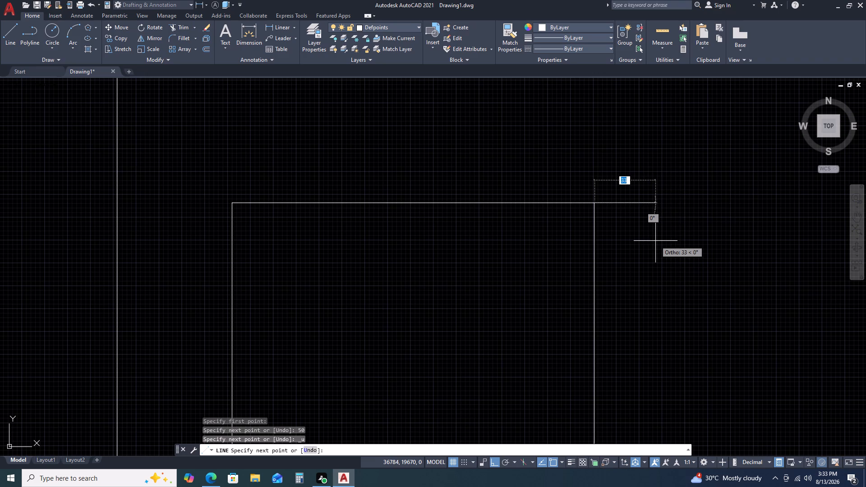
pyautogui.write('40')
pyautogui.press('space')
pyautogui.scroll(-1, 651, 237)
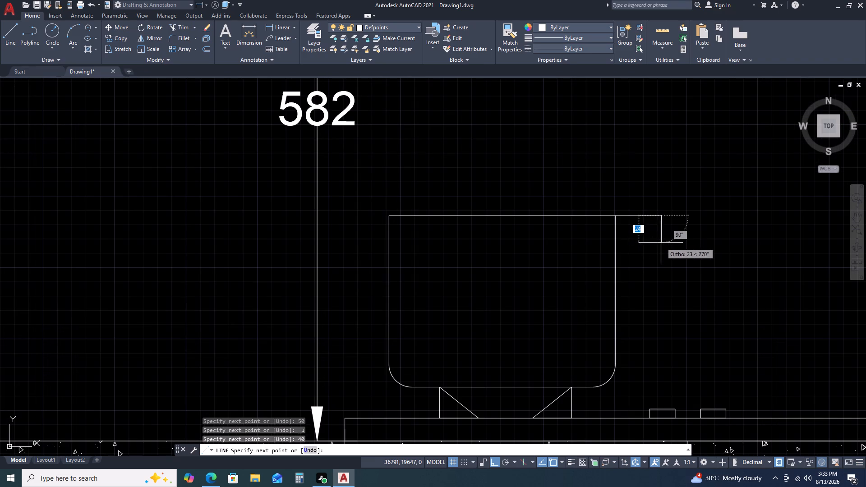
pyautogui.scroll(1, 655, 224)
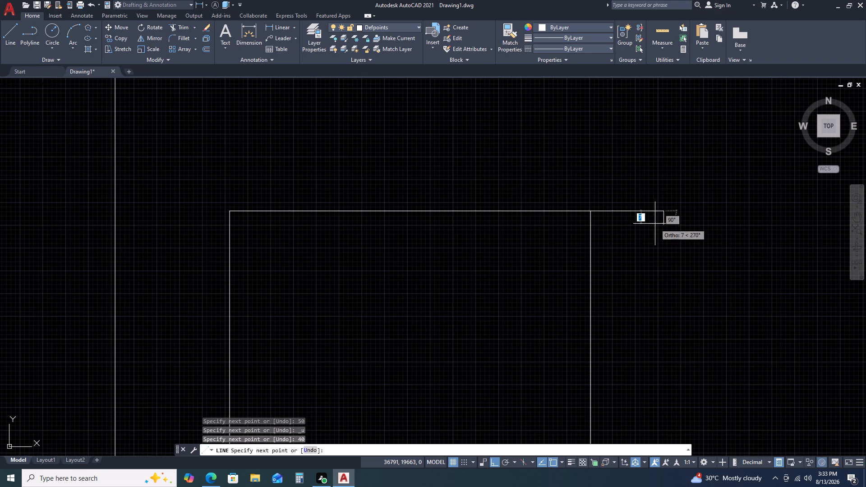
pyautogui.press('1')
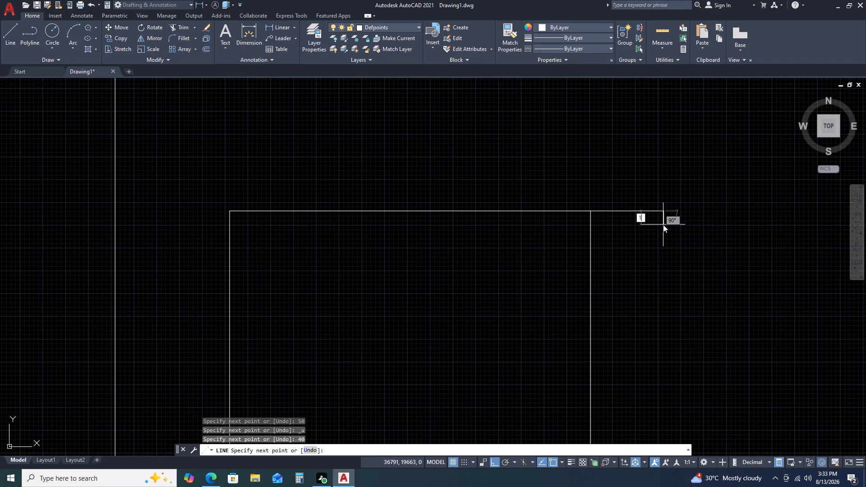
pyautogui.write('0')
pyautogui.press('space')
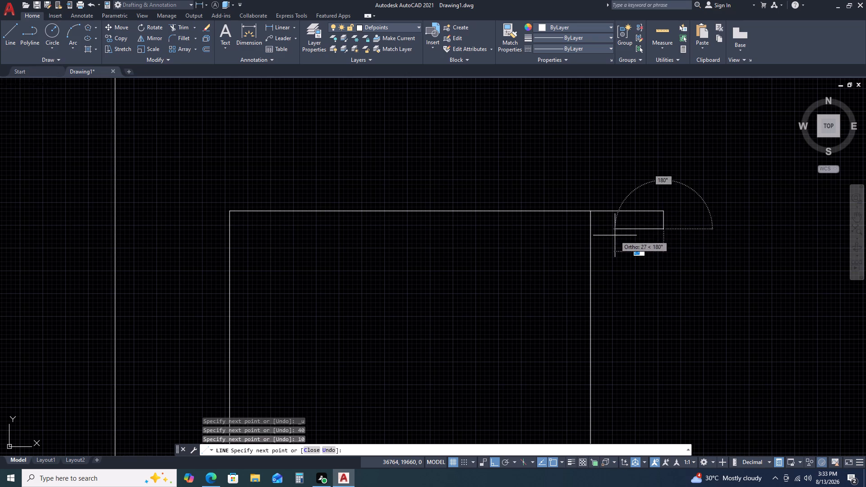
pyautogui.click(590, 229)
pyautogui.press('Escape')
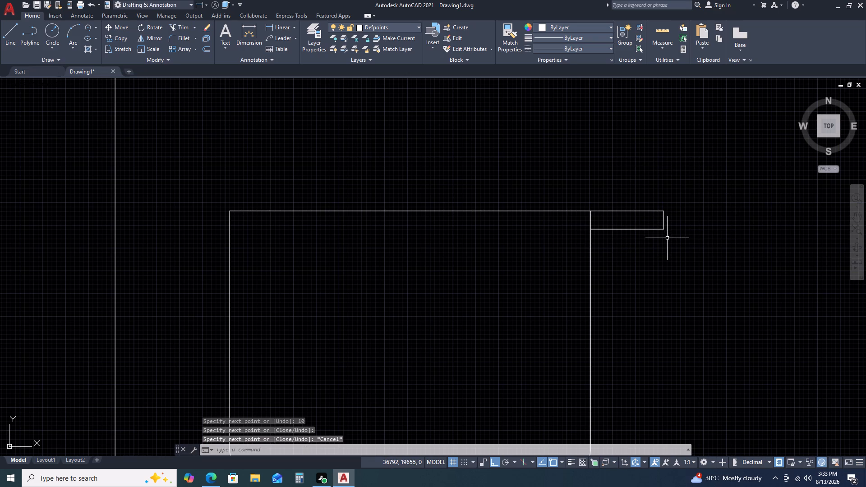
# Delete the straight top line of the vessel.
pyautogui.click(524, 211)
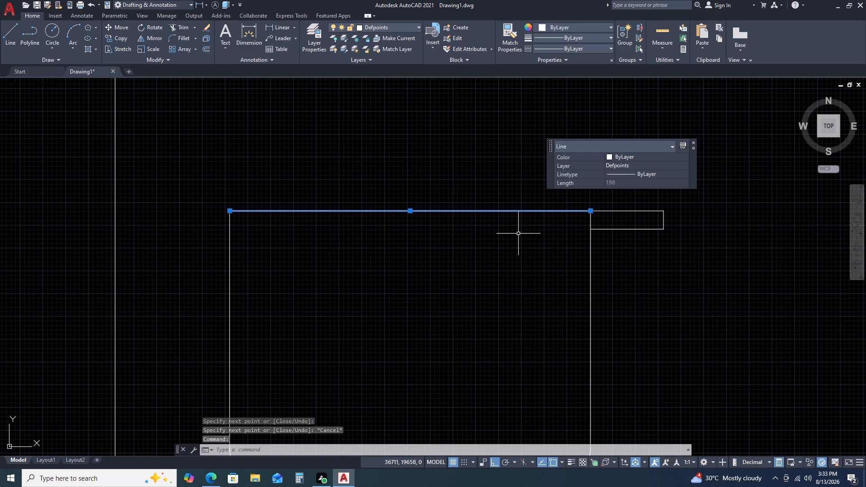
pyautogui.press('Delete')
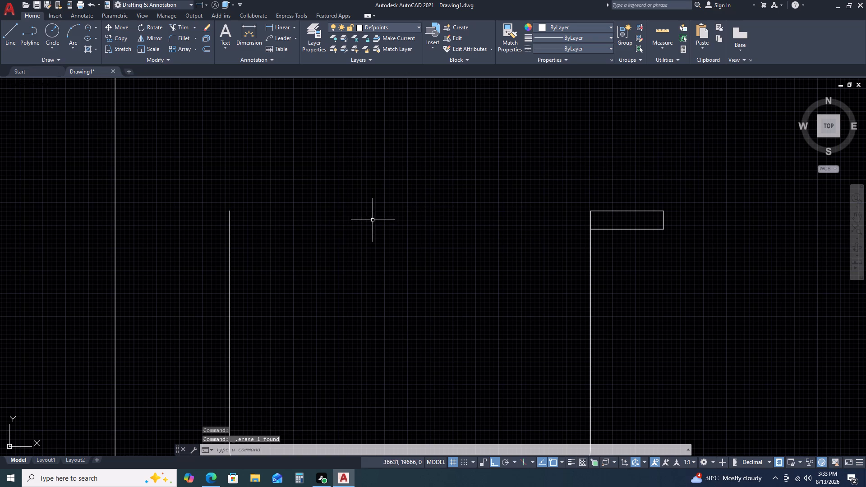
# Draw a three-point arc from the vessel's top-left corner through its top-right corner, ending above the vessel.
pyautogui.click(77, 40)
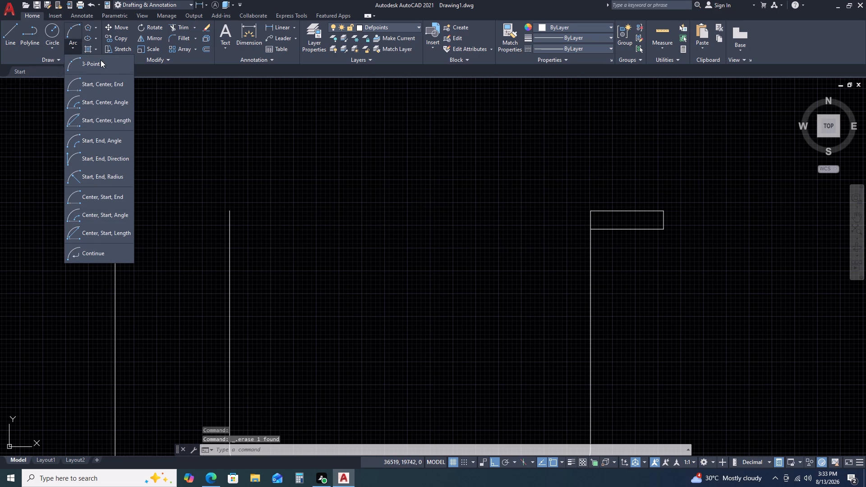
pyautogui.click(101, 67)
pyautogui.click(228, 210)
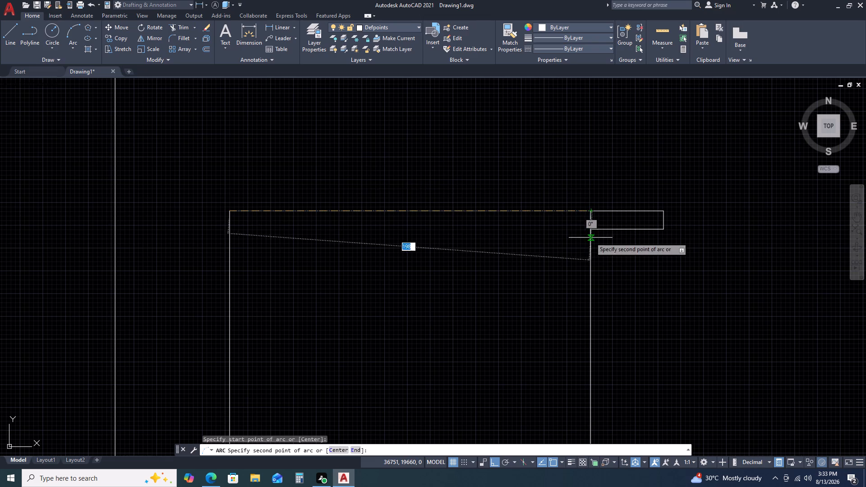
pyautogui.click(590, 209)
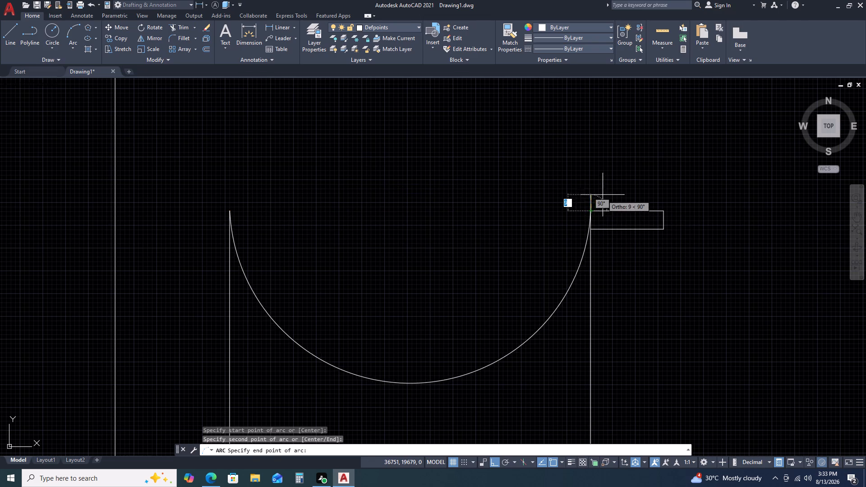
pyautogui.moveTo(646, 136); pyautogui.dragTo(616, 267, button='middle')
pyautogui.middleClick(616, 268)
pyautogui.scroll(-3, 622, 189)
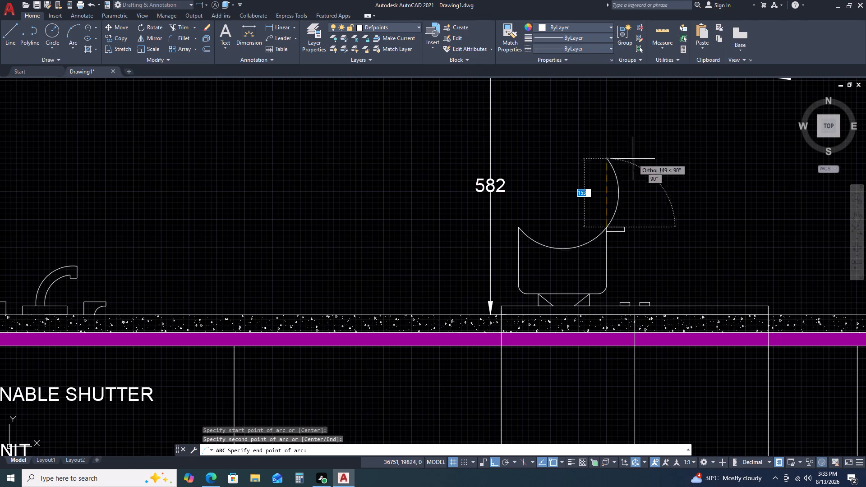
pyautogui.click(642, 126)
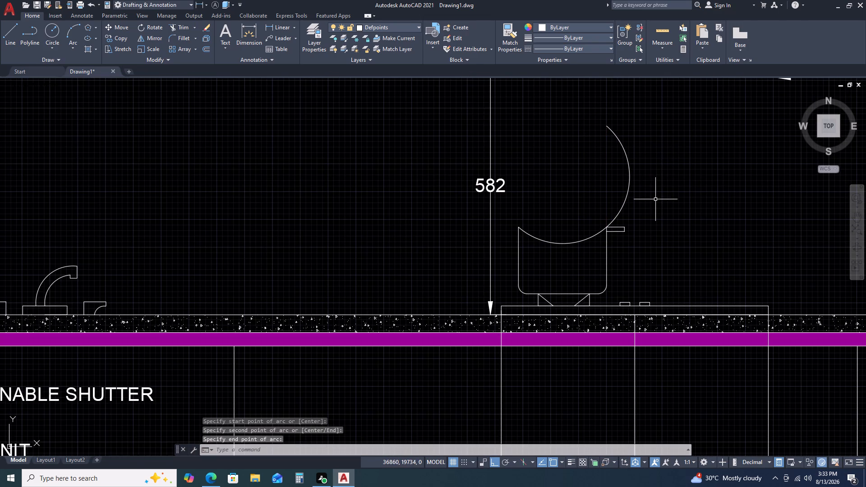
# Trim off the part of the arc that extends beyond the vessel's top-right corner.
pyautogui.write('TR')
pyautogui.press('space')
pyautogui.click(640, 188)
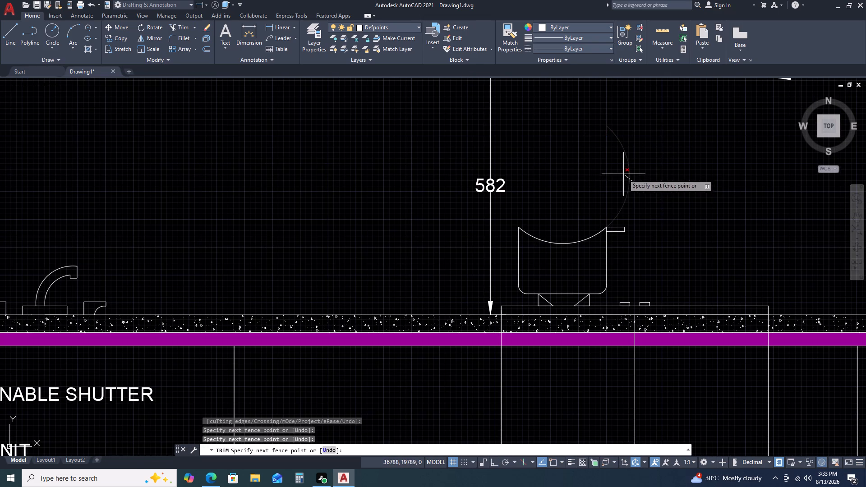
pyautogui.click(623, 174)
pyautogui.press('Escape')
# Flatten the vessel's rim arc by raising its midpoint until its radius is about 655.
pyautogui.scroll(2, 572, 259)
pyautogui.click(555, 218)
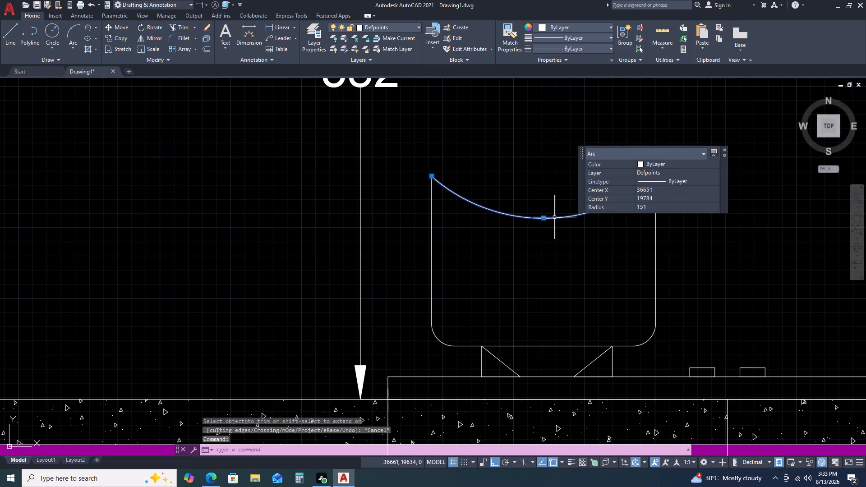
pyautogui.click(544, 218)
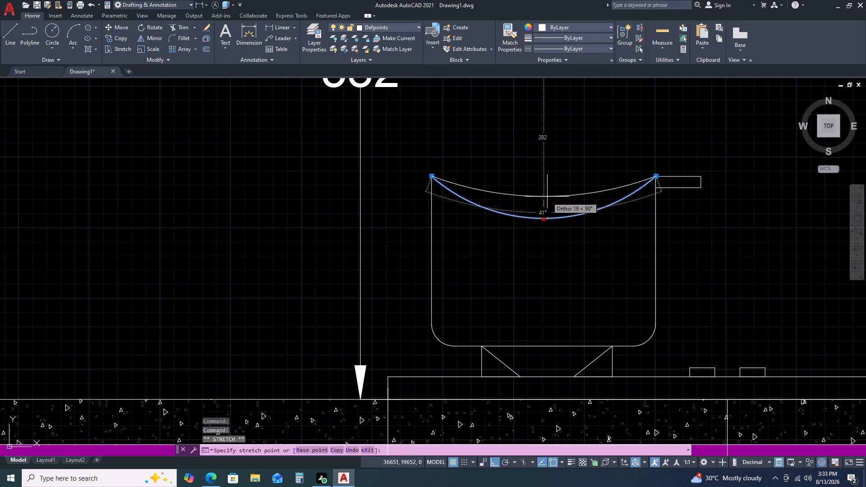
pyautogui.click(548, 195)
pyautogui.moveTo(568, 234); pyautogui.dragTo(541, 297, button='middle')
pyautogui.middleClick(538, 302)
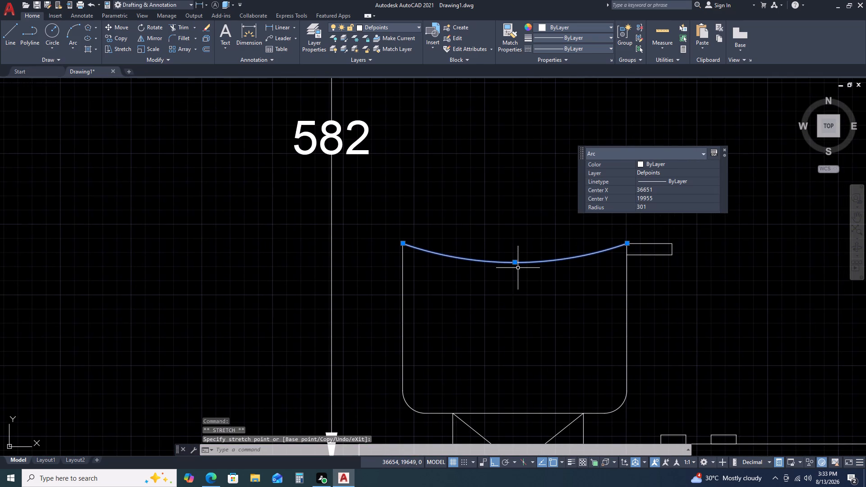
pyautogui.click(517, 261)
pyautogui.click(520, 252)
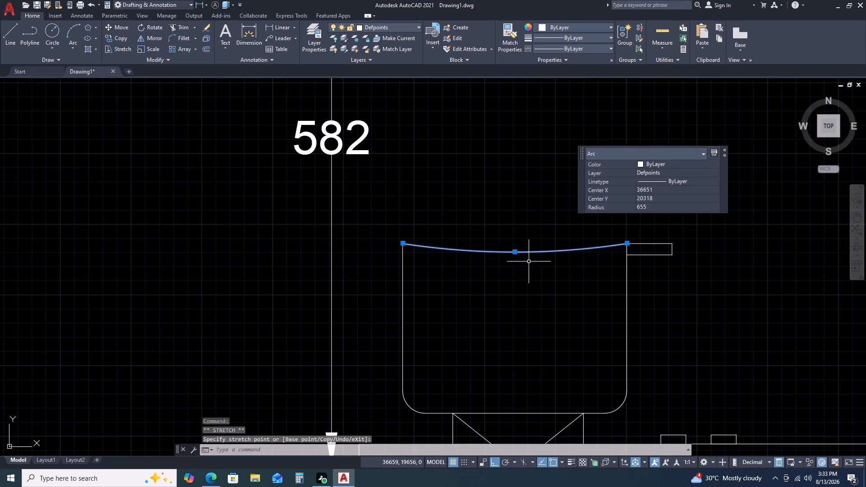
pyautogui.moveTo(554, 274); pyautogui.dragTo(530, 306, button='middle')
pyautogui.middleClick(530, 306)
pyautogui.press('Escape')
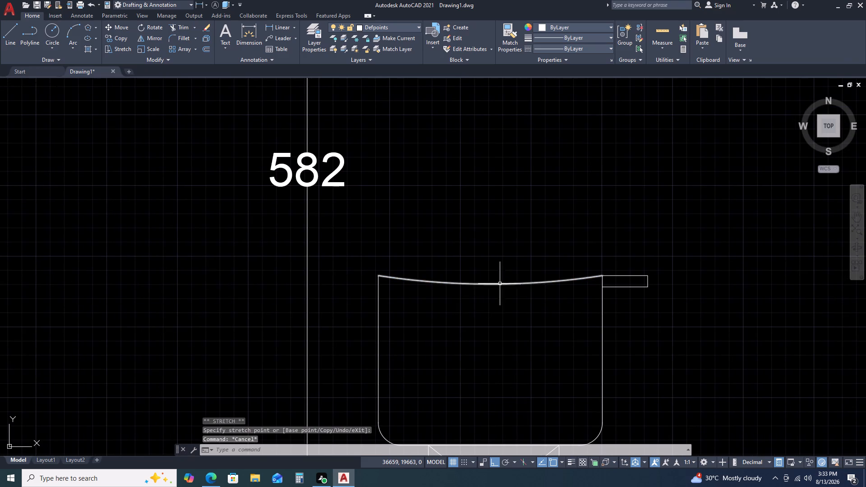
# Offset the vessel's rim arc 5 downward.
pyautogui.click(504, 281)
pyautogui.click(500, 293)
pyautogui.write('O')
pyautogui.press('space')
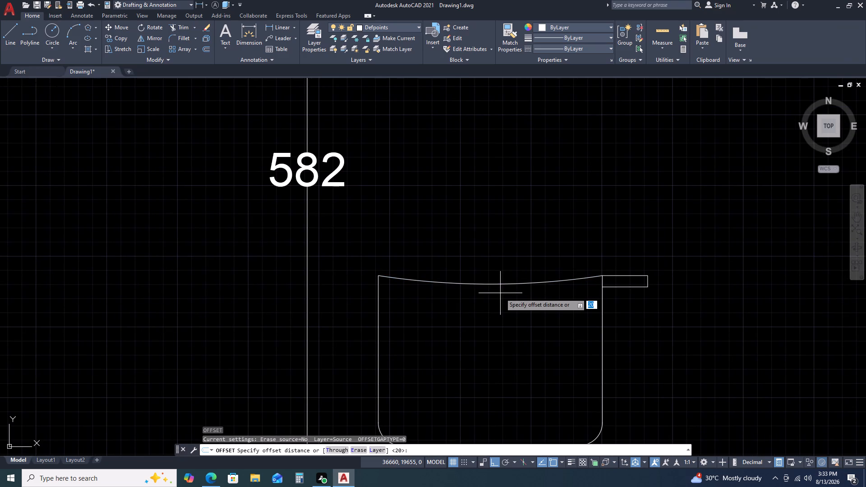
pyautogui.write('5')
pyautogui.press('space')
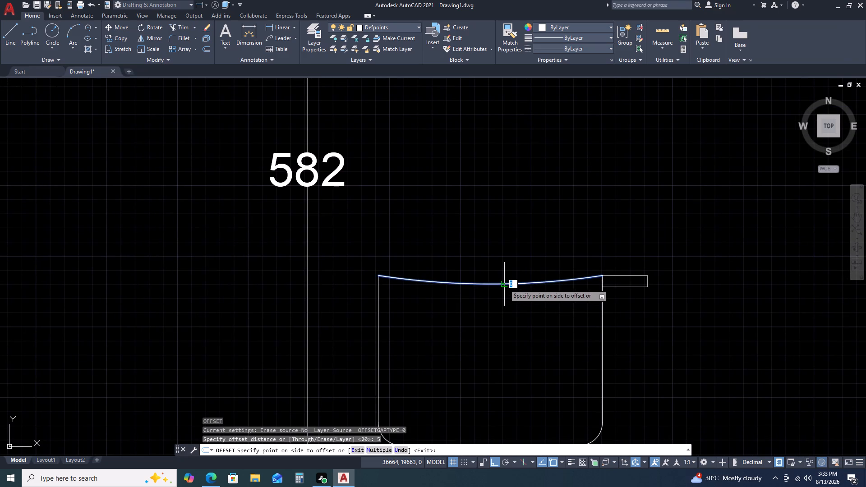
pyautogui.click(510, 299)
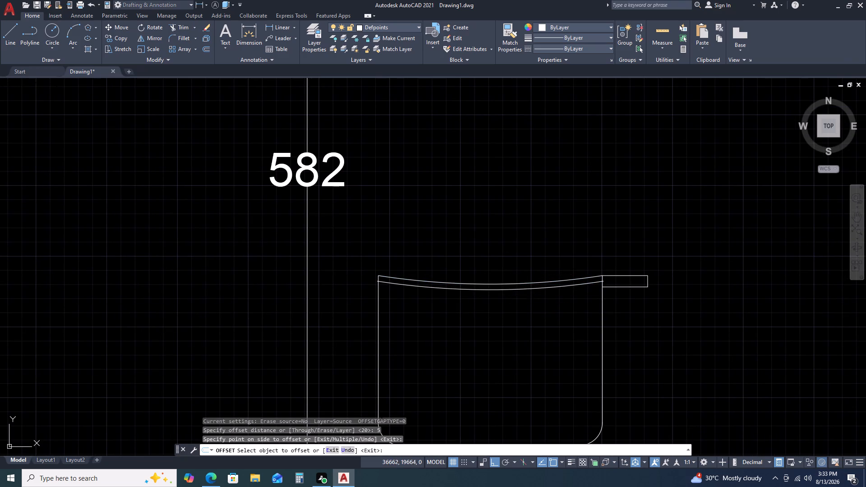
pyautogui.press('Escape')
# Trim both ends of the lower rim arc back to the vessel's vertical sides.
pyautogui.scroll(3, 594, 295)
pyautogui.press('t')
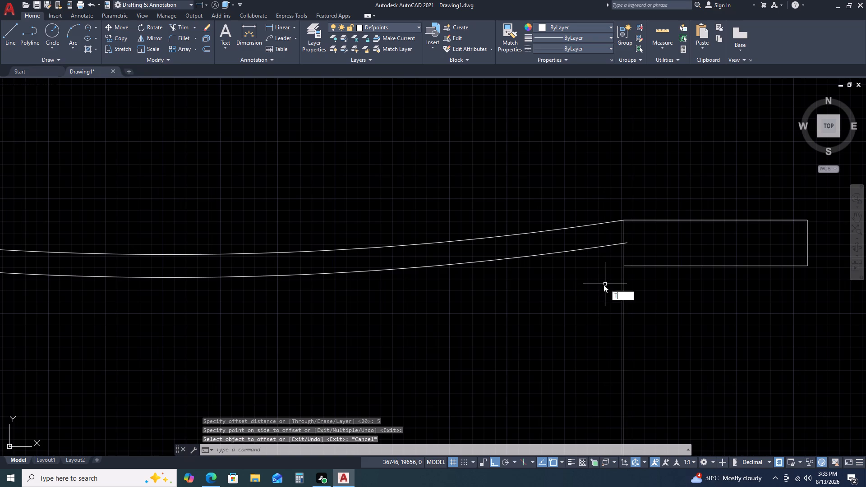
pyautogui.press('space')
pyautogui.press('Escape')
pyautogui.write('TR')
pyautogui.press('space')
pyautogui.click(628, 243)
pyautogui.scroll(-5, 638, 286)
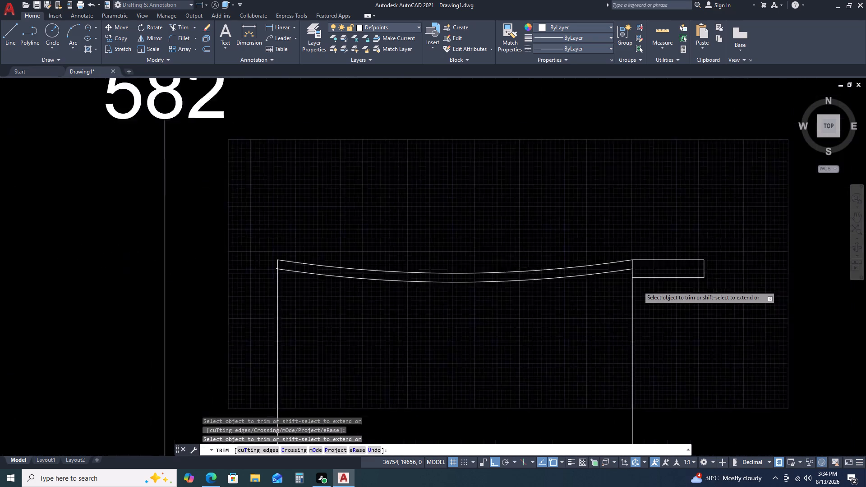
pyautogui.scroll(5, 490, 261)
pyautogui.moveTo(529, 373); pyautogui.dragTo(473, 176, button='middle')
pyautogui.middleClick(470, 165)
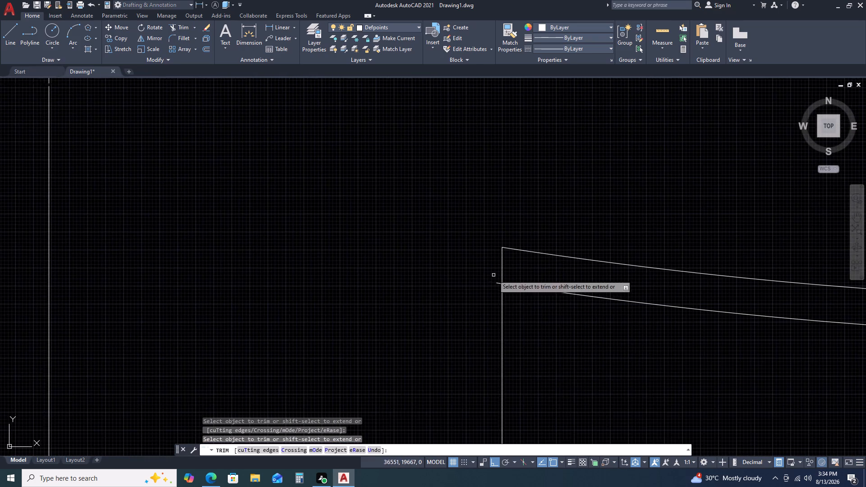
pyautogui.scroll(3, 495, 299)
pyautogui.click(504, 240)
pyautogui.click(490, 286)
pyautogui.press('Escape')
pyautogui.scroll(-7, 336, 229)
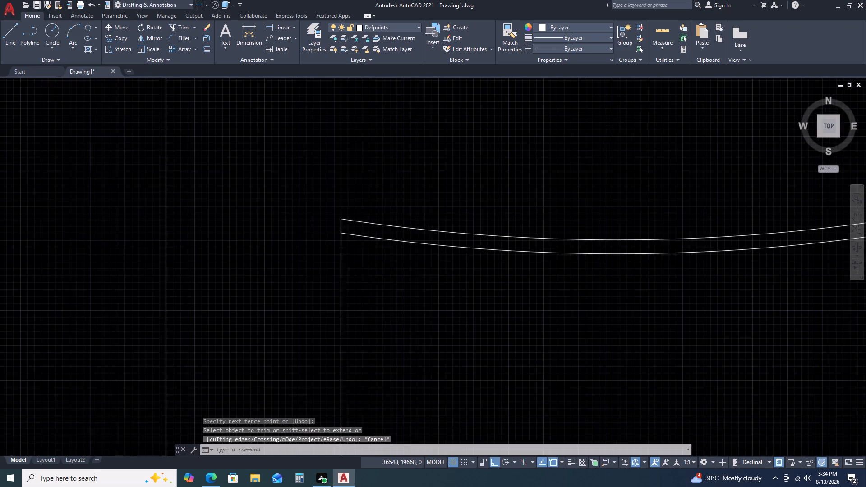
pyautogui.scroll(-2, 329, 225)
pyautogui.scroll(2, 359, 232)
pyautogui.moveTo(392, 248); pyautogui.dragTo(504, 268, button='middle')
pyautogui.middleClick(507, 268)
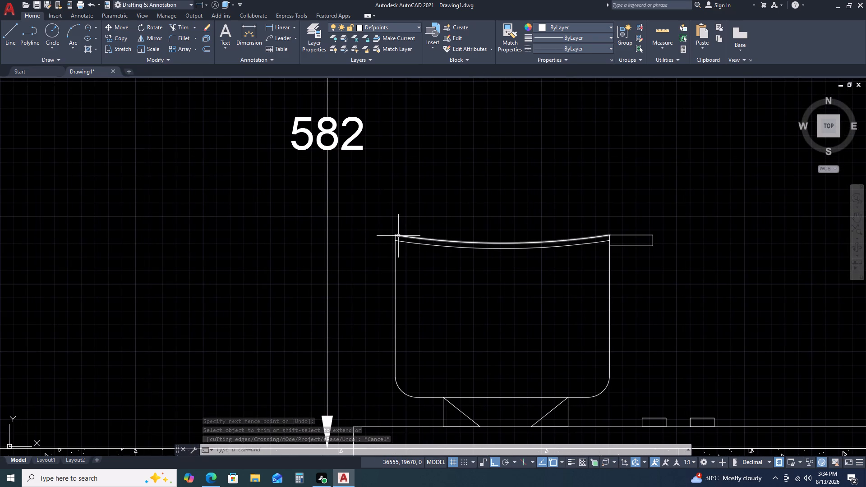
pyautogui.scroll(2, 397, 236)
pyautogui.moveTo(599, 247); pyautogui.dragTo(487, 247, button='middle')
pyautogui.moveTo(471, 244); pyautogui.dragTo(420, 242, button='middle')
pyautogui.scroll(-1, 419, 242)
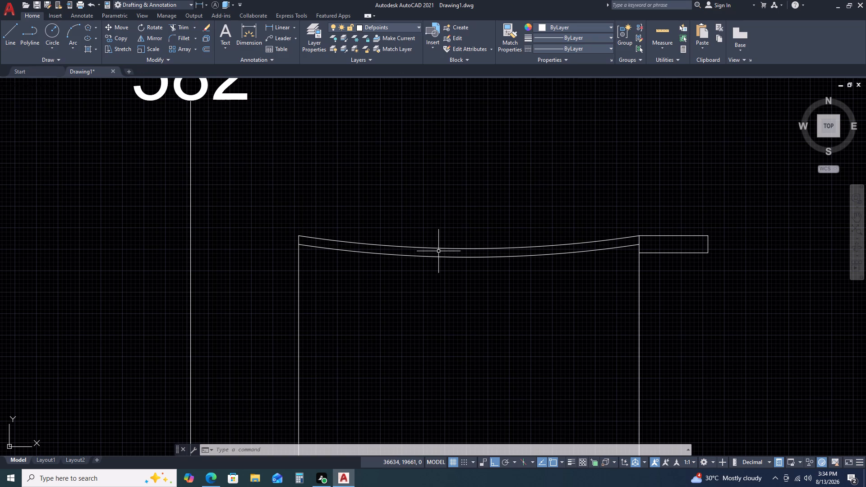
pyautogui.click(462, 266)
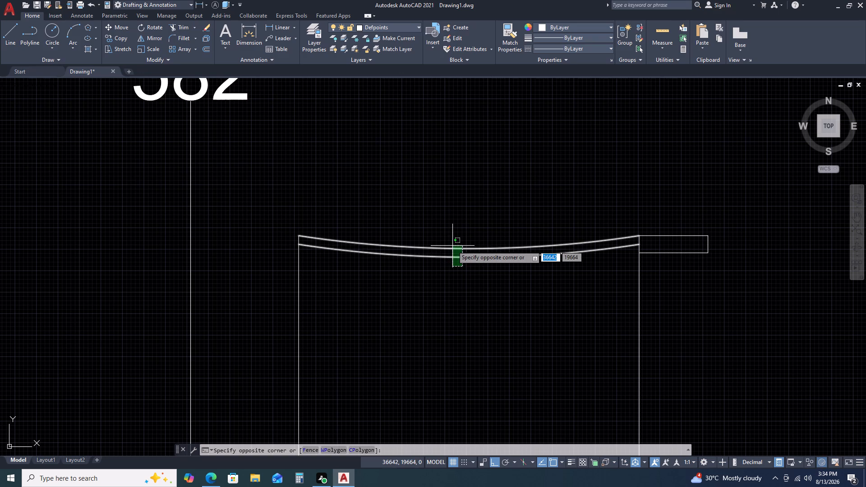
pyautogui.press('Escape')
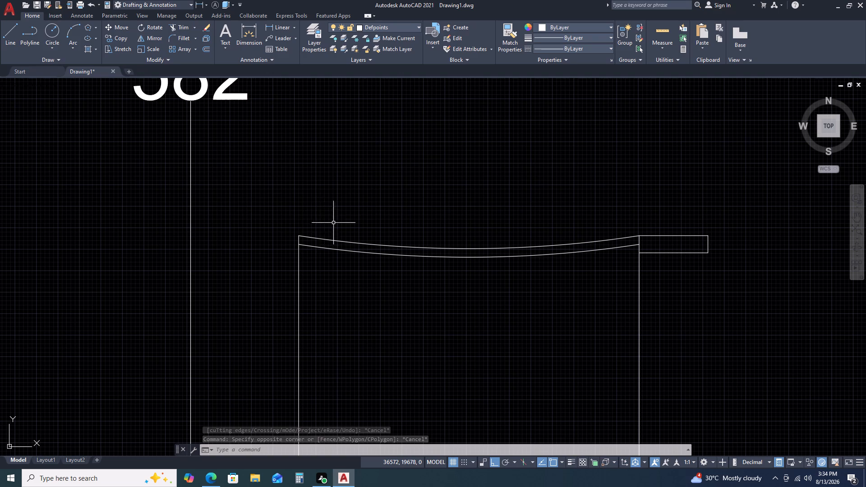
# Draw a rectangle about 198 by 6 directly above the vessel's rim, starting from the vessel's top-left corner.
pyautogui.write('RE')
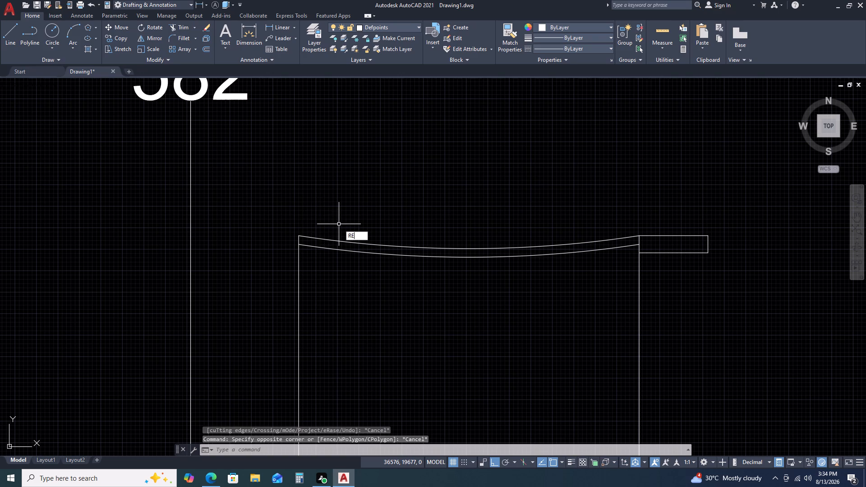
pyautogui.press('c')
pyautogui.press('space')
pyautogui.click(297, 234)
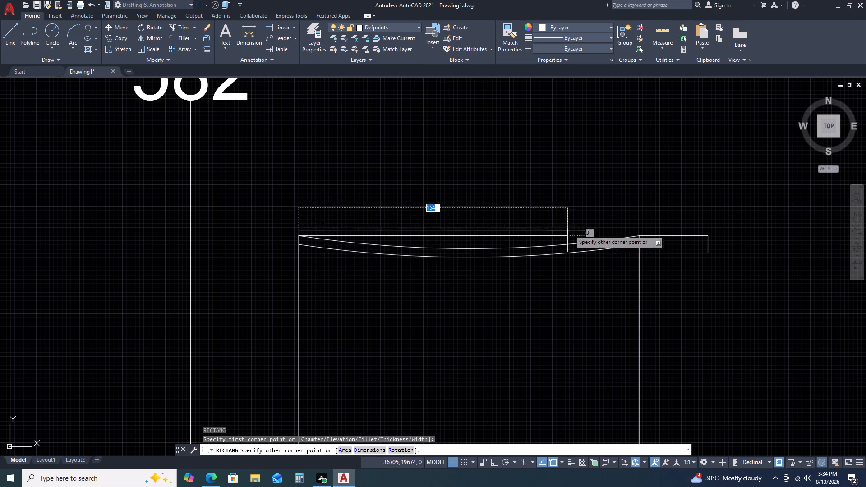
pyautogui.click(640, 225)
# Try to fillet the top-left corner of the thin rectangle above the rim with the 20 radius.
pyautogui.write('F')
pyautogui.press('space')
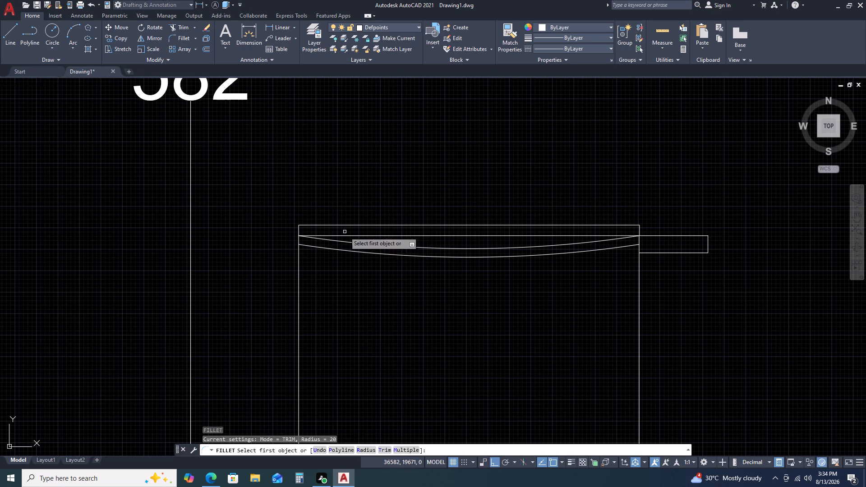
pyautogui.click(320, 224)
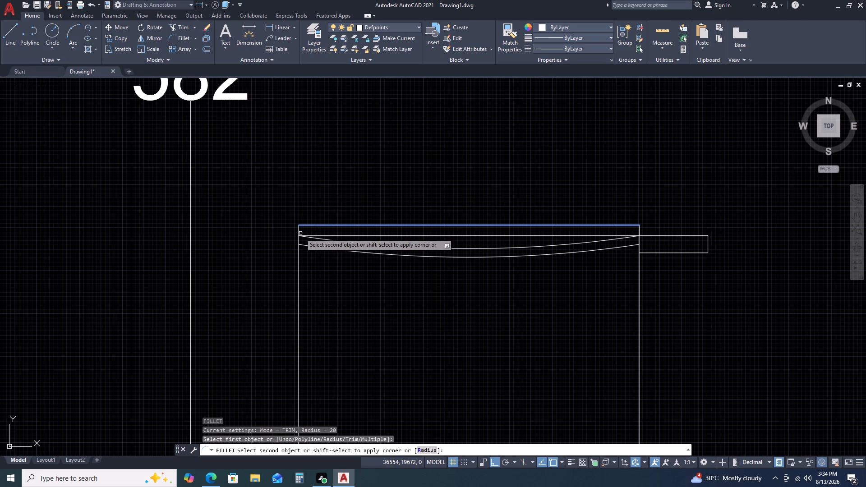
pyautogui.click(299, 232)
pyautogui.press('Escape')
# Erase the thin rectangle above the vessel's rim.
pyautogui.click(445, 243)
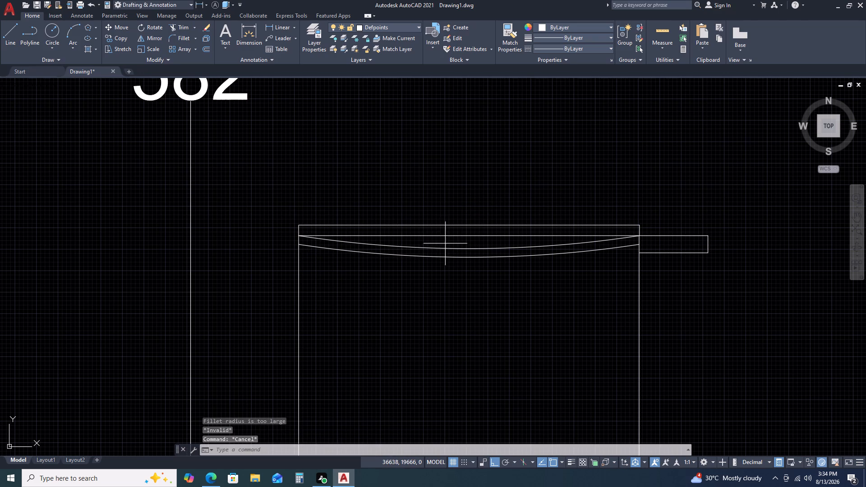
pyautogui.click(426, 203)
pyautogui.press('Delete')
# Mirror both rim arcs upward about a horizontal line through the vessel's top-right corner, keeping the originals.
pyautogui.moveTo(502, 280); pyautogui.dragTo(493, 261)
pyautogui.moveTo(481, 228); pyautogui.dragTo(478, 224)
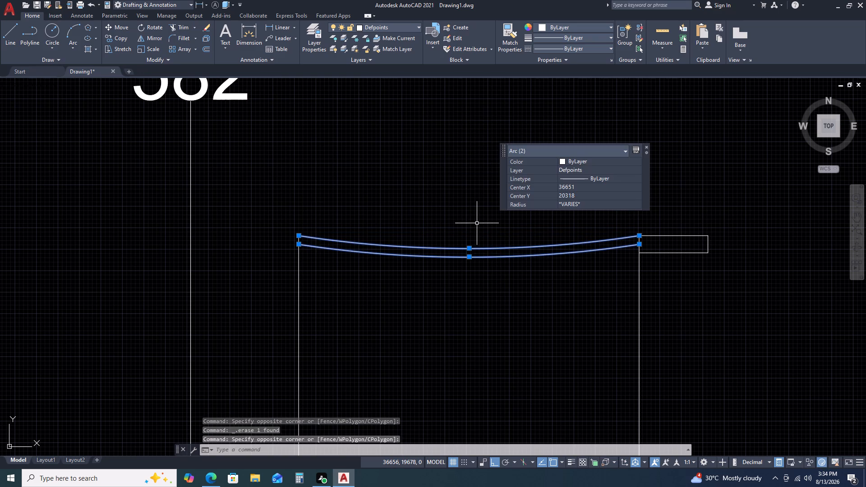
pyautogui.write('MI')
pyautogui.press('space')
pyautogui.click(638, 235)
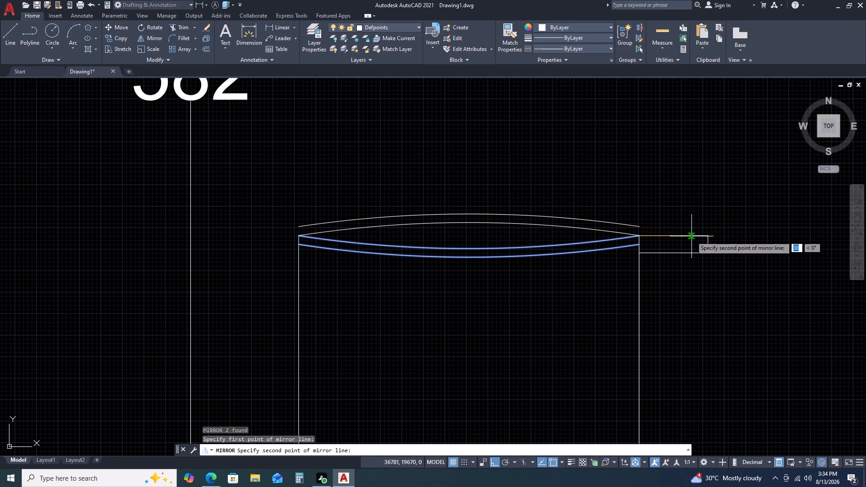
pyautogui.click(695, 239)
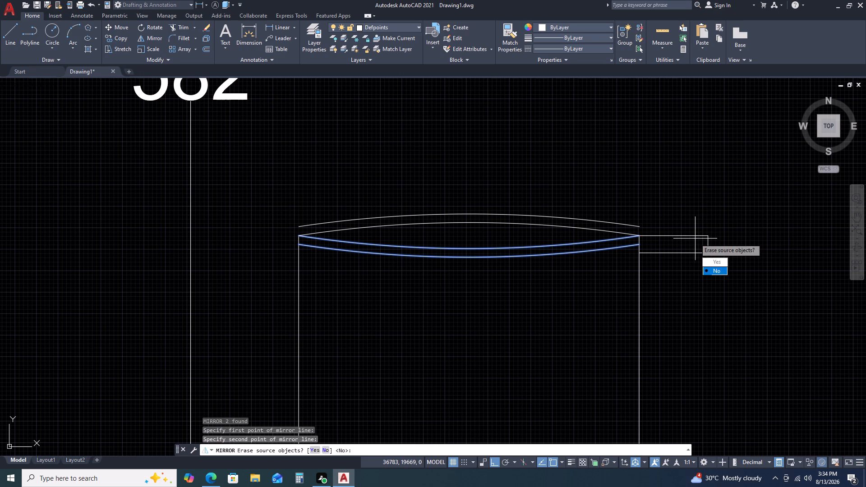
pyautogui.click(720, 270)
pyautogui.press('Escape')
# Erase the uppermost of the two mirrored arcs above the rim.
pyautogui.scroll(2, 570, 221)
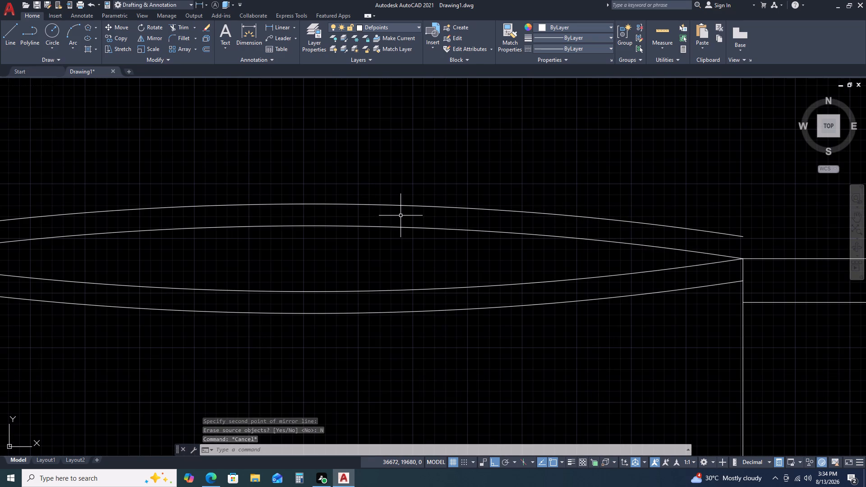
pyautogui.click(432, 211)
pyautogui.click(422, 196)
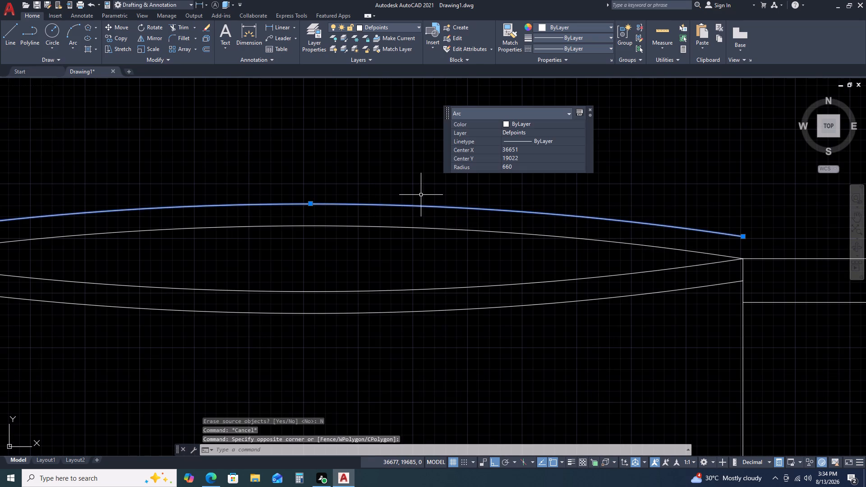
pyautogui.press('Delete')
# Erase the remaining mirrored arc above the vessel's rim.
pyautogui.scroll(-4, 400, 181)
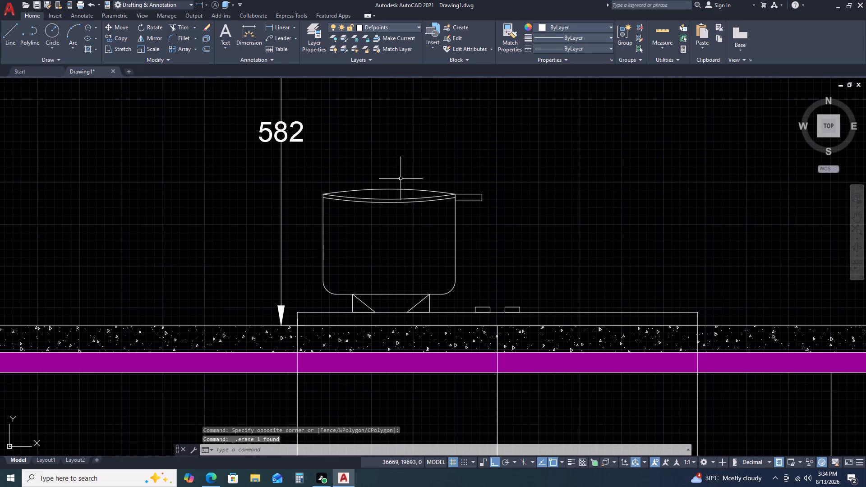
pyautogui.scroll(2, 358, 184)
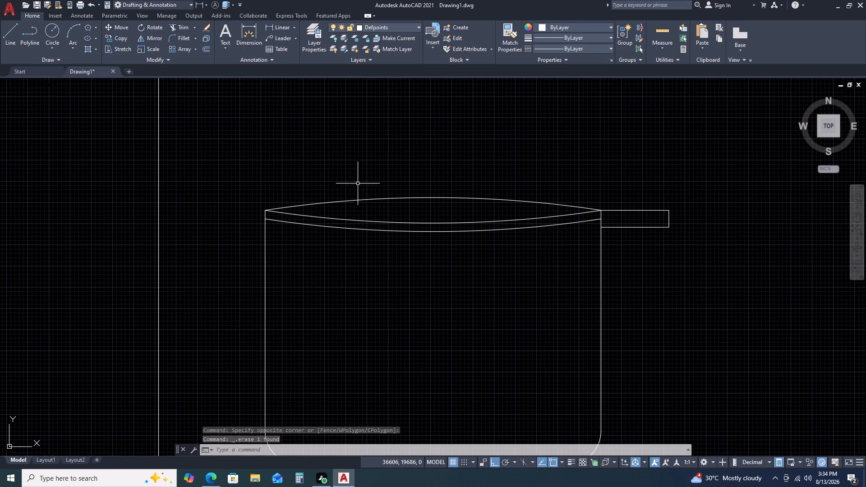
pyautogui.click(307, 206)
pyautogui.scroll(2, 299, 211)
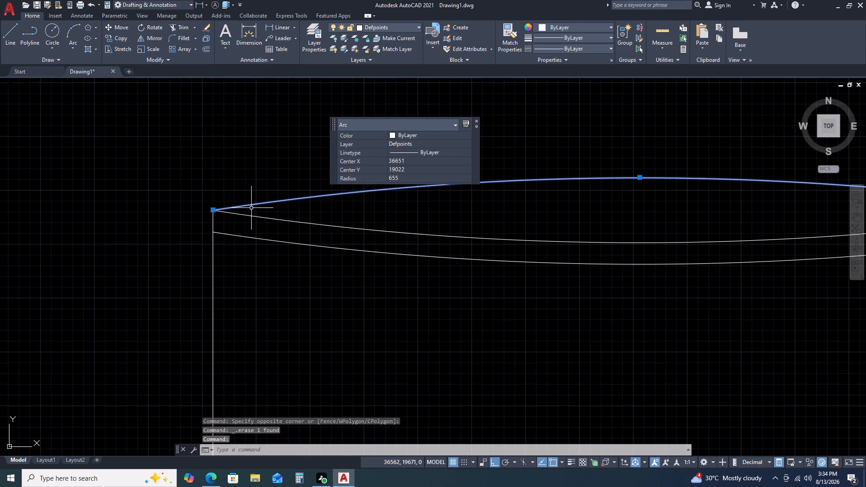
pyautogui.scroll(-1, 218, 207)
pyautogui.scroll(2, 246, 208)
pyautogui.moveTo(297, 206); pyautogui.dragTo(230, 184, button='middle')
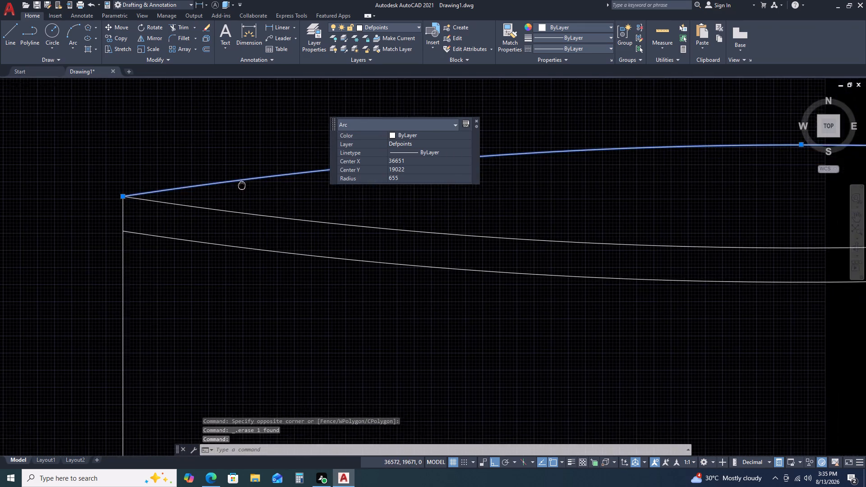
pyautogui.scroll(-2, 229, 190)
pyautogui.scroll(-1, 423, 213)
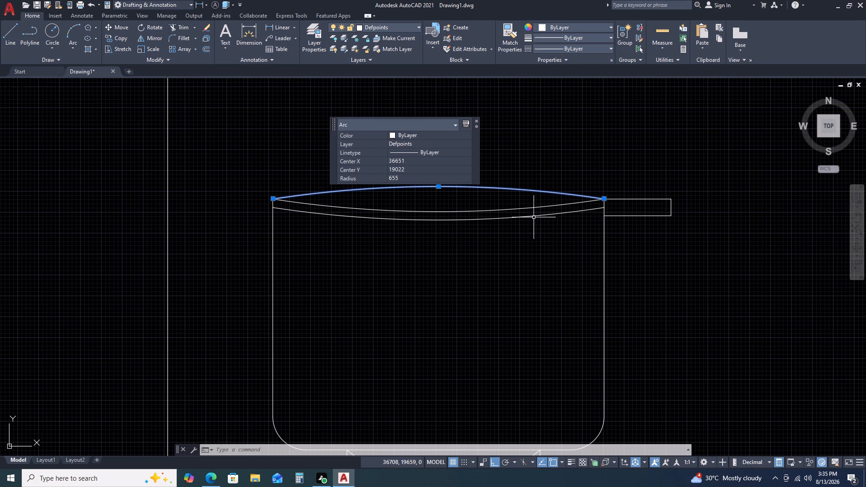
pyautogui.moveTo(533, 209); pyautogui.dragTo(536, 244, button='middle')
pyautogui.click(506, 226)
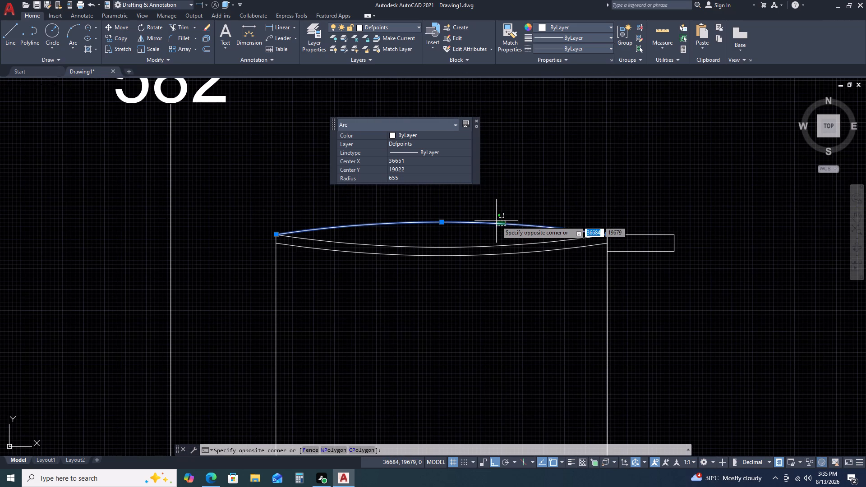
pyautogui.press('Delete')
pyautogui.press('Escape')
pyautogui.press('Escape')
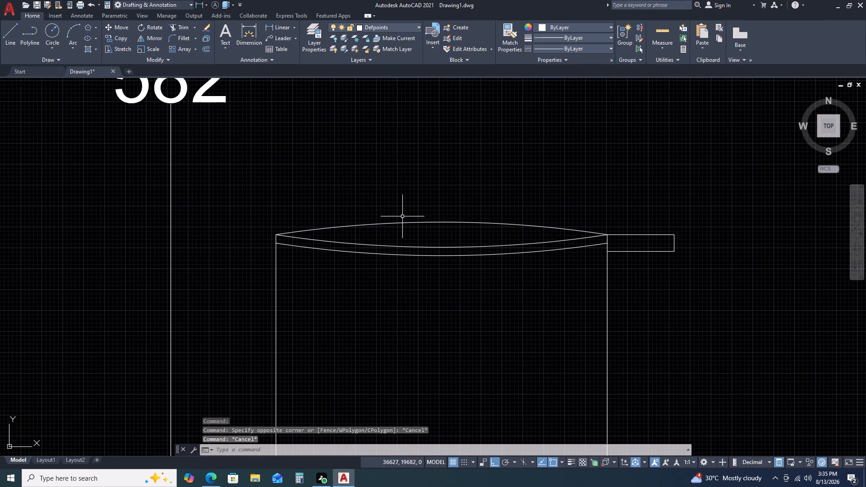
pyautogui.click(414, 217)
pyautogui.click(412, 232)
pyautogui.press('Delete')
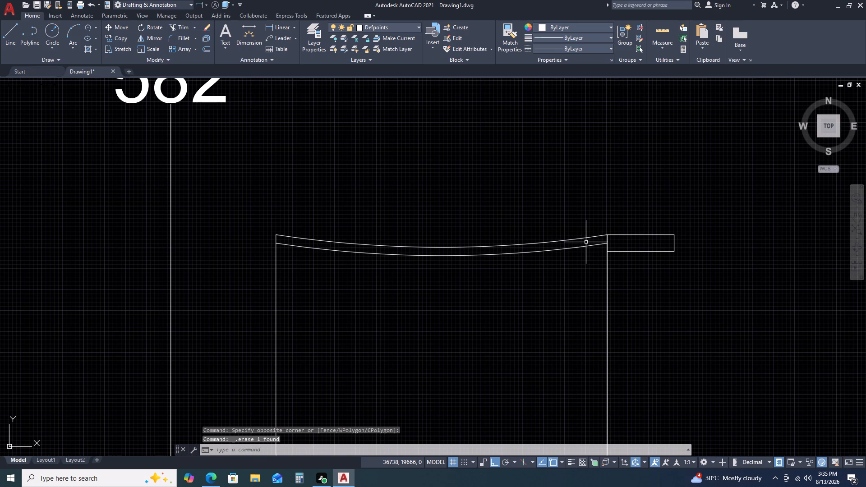
# Draw the lid outline from the vessel's top-right corner: 10 up, straight across to the left side, and partway down.
pyautogui.write('L')
pyautogui.press('space')
pyautogui.click(610, 235)
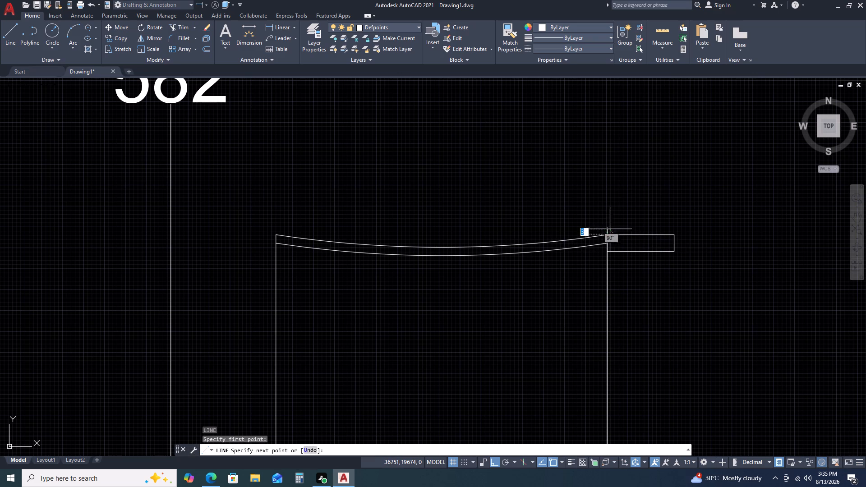
pyautogui.write('10')
pyautogui.press('space')
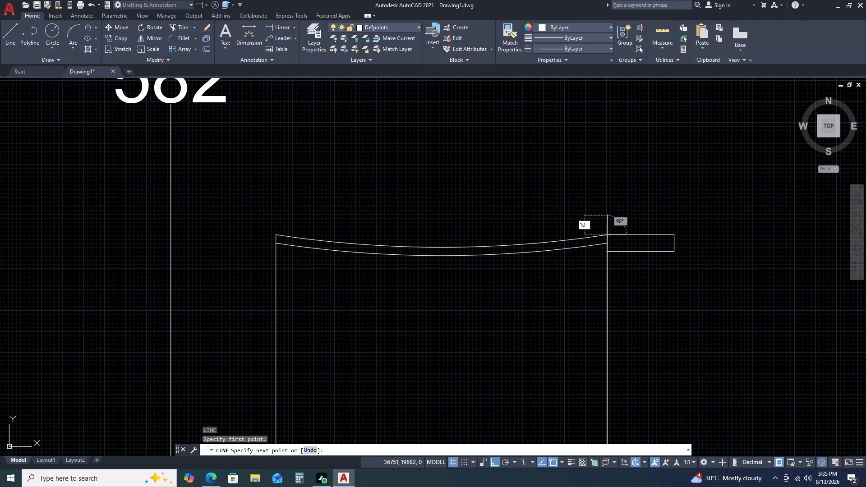
pyautogui.click(275, 216)
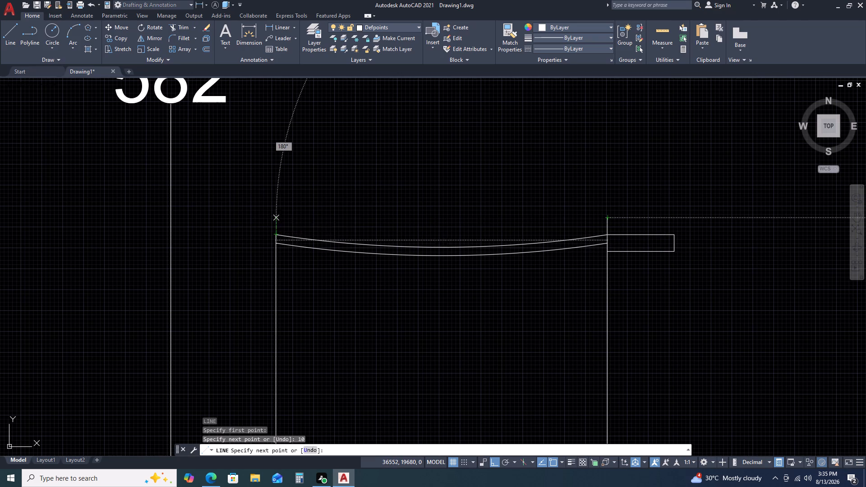
pyautogui.click(275, 230)
pyautogui.press('Escape')
# Stretch the lower end of the lid's left edge down to the vessel's top-left corner.
pyautogui.scroll(3, 276, 231)
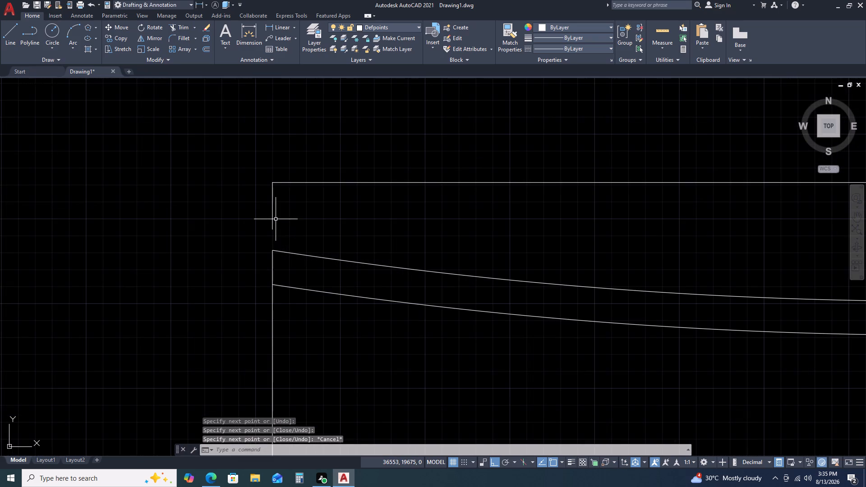
pyautogui.moveTo(276, 219); pyautogui.dragTo(270, 219)
pyautogui.click(258, 216)
pyautogui.click(273, 230)
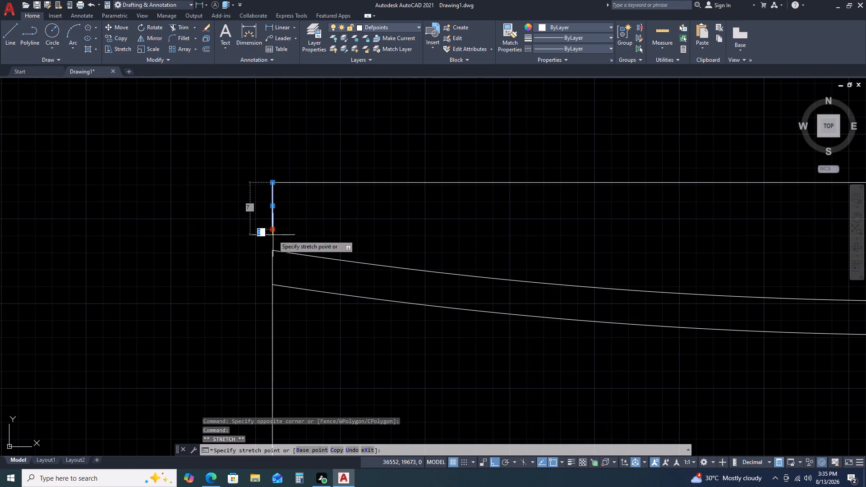
pyautogui.click(275, 251)
pyautogui.press('Escape')
# Fillet the lid's top-left corner with a radius of 10.
pyautogui.press('f')
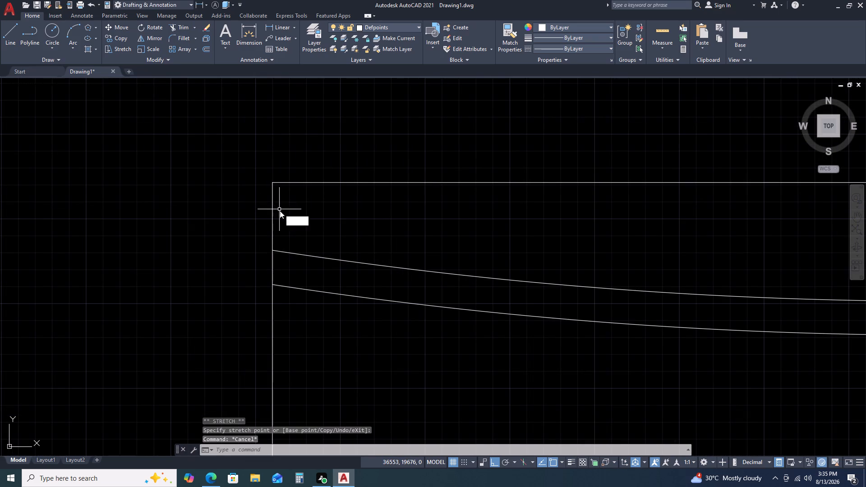
pyautogui.press('space')
pyautogui.press('r')
pyautogui.press('space')
pyautogui.press('1')
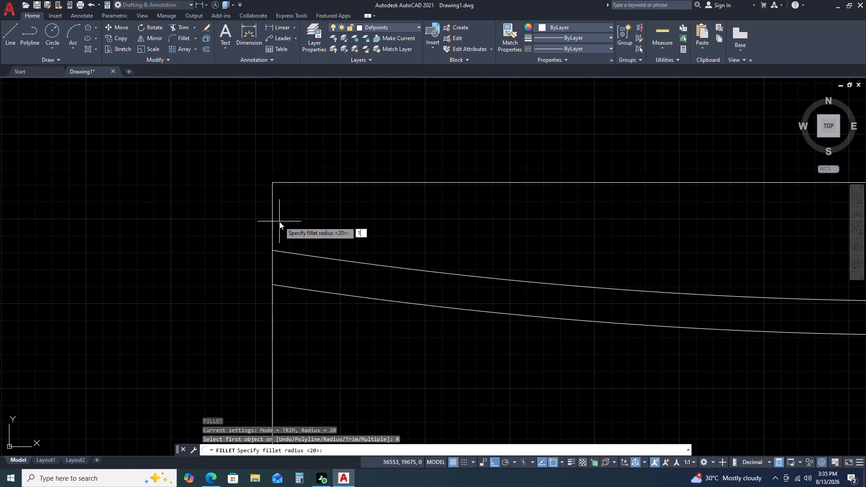
pyautogui.press('0')
pyautogui.press('space')
pyautogui.click(274, 222)
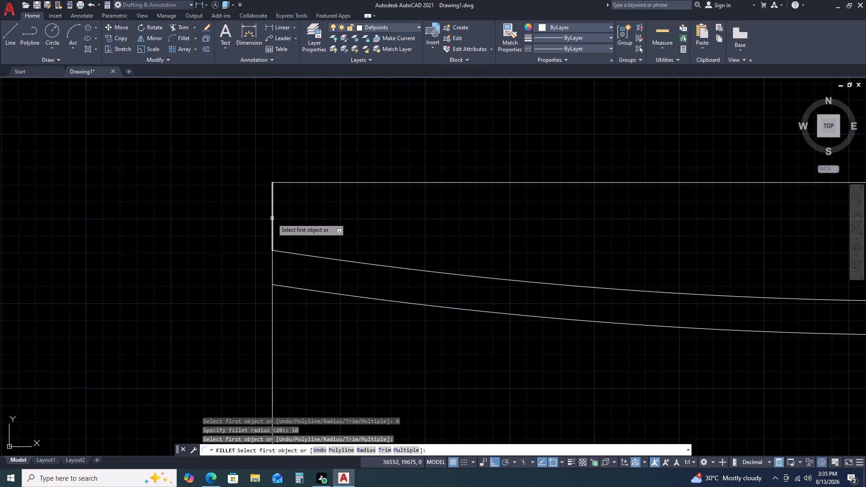
pyautogui.click(272, 218)
pyautogui.click(300, 185)
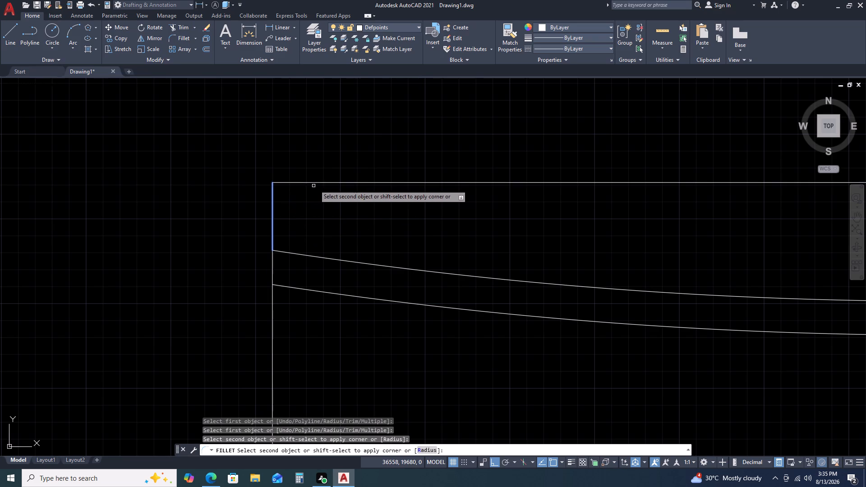
pyautogui.click(322, 182)
# Fillet the lid's top-right corner with the same radius of 10.
pyautogui.scroll(-3, 362, 207)
pyautogui.moveTo(513, 231); pyautogui.dragTo(322, 213, button='middle')
pyautogui.press('space')
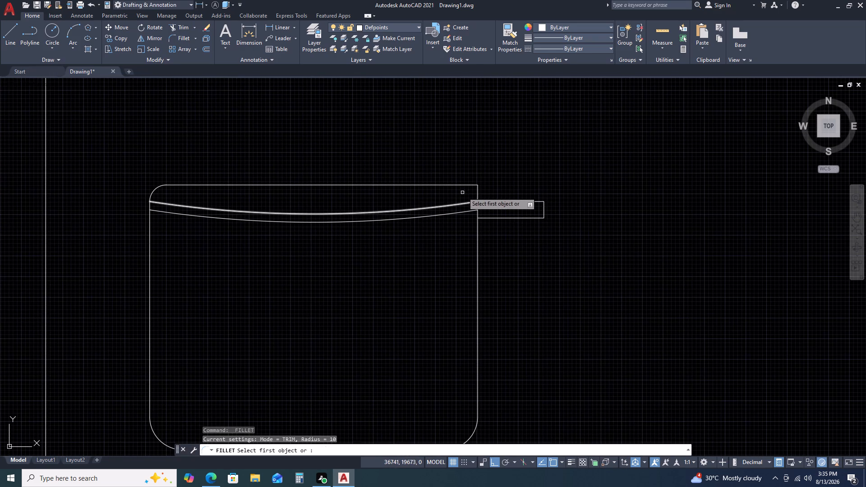
pyautogui.click(462, 181)
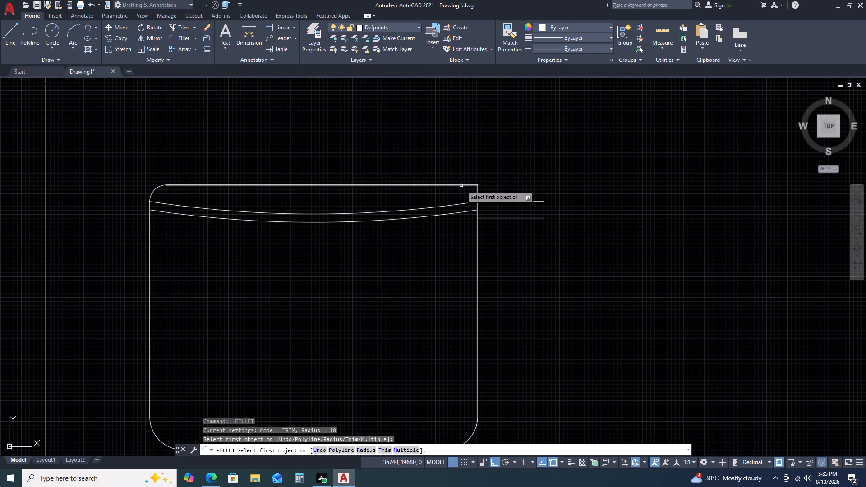
pyautogui.click(461, 185)
pyautogui.click(478, 195)
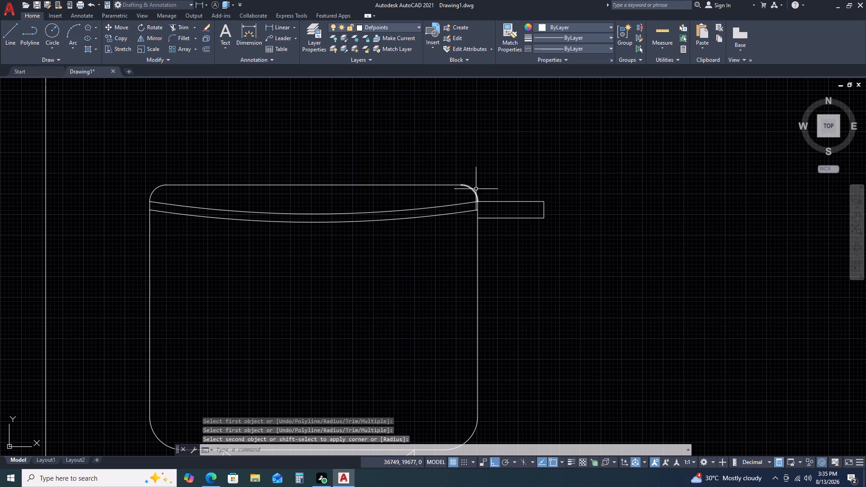
pyautogui.press('Escape')
# Mirror the vessel's right handle about the vertical centre line of the rim to the left side, keeping the original.
pyautogui.scroll(-3, 532, 198)
pyautogui.scroll(3, 541, 217)
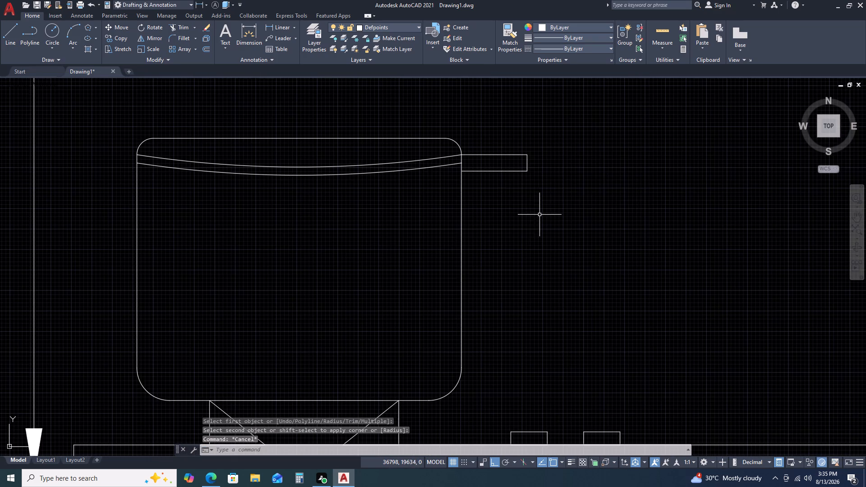
pyautogui.moveTo(527, 204); pyautogui.dragTo(517, 185)
pyautogui.click(498, 137)
pyautogui.moveTo(527, 175); pyautogui.dragTo(527, 170)
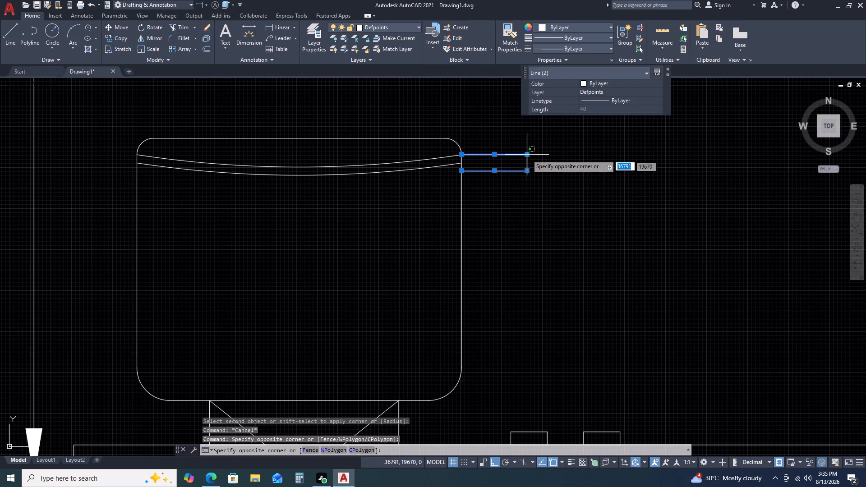
pyautogui.click(527, 155)
pyautogui.press('m')
pyautogui.press('i')
pyautogui.press('space')
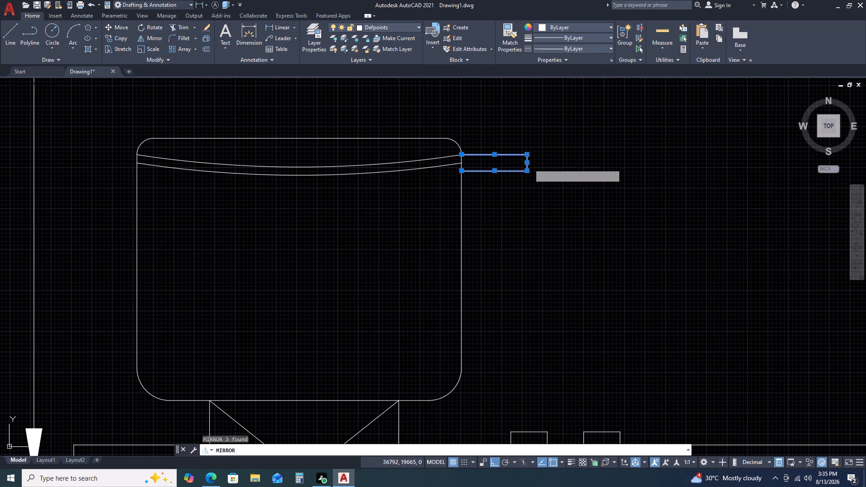
pyautogui.click(297, 165)
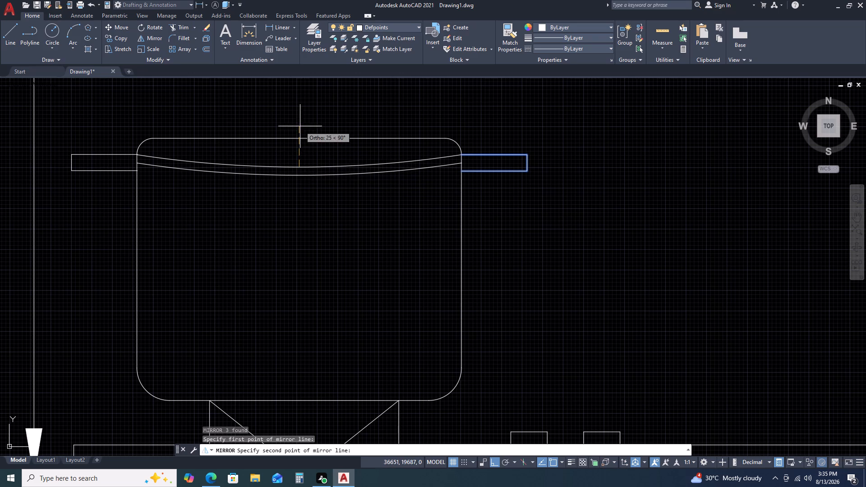
pyautogui.moveTo(300, 126); pyautogui.dragTo(314, 207, button='middle')
pyautogui.click(318, 147)
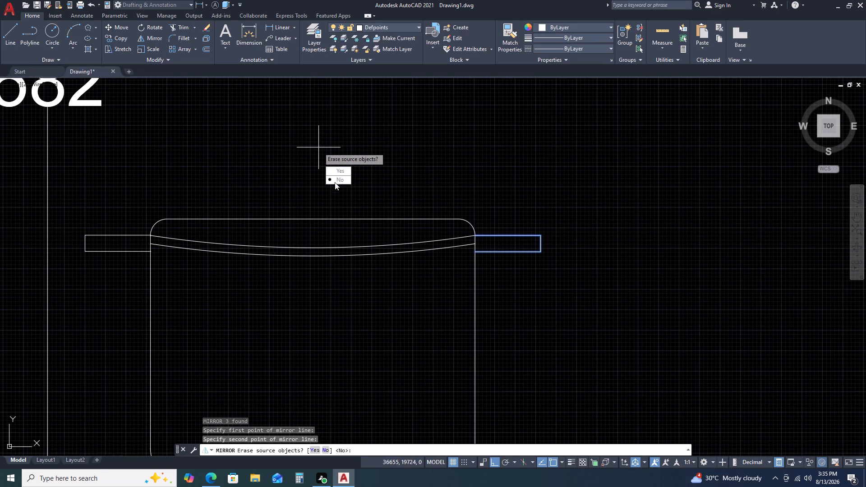
pyautogui.click(335, 181)
pyautogui.press('Escape')
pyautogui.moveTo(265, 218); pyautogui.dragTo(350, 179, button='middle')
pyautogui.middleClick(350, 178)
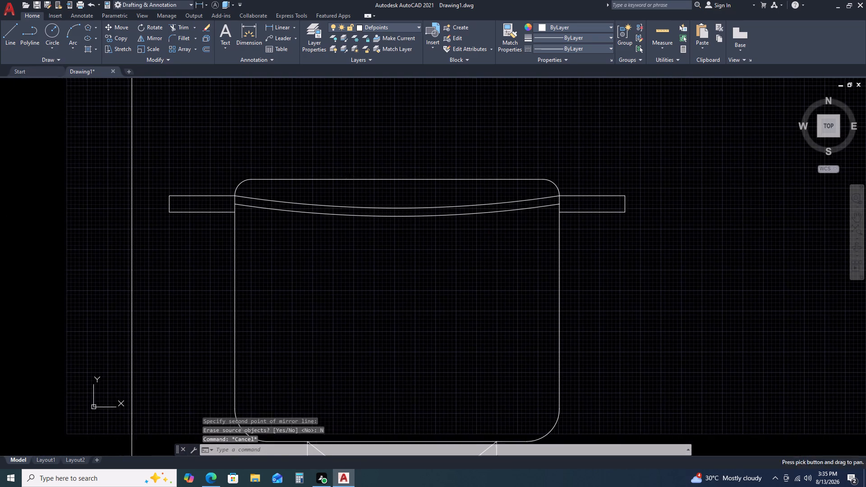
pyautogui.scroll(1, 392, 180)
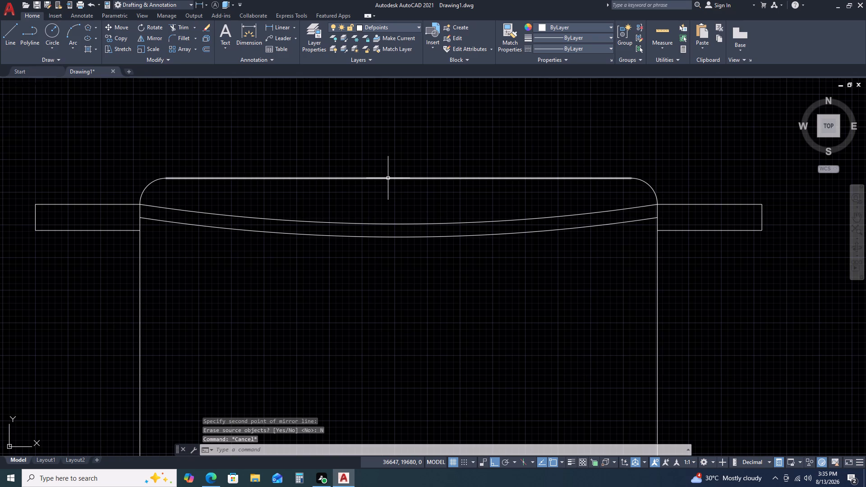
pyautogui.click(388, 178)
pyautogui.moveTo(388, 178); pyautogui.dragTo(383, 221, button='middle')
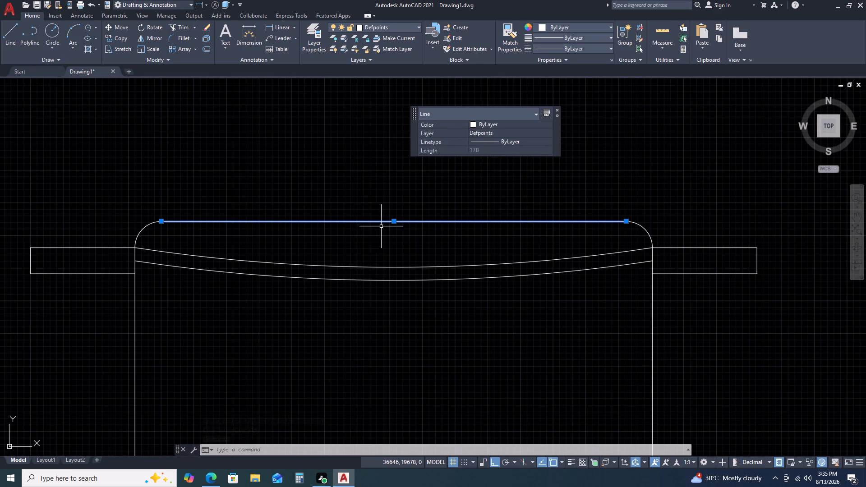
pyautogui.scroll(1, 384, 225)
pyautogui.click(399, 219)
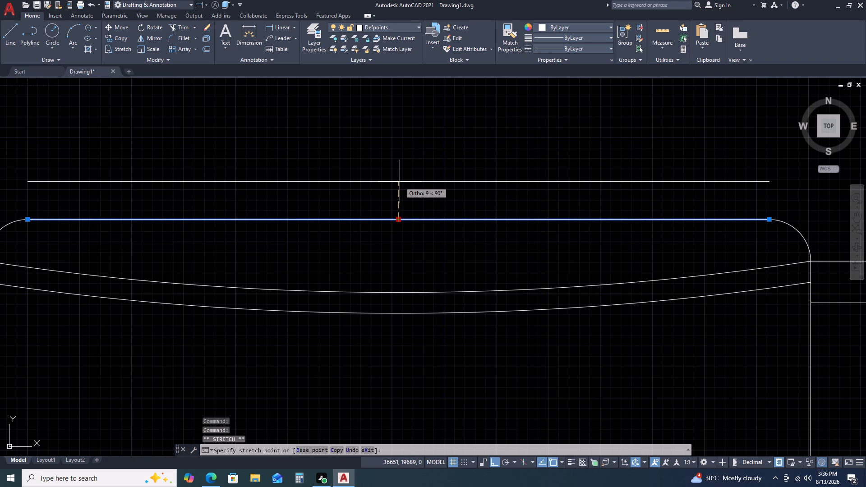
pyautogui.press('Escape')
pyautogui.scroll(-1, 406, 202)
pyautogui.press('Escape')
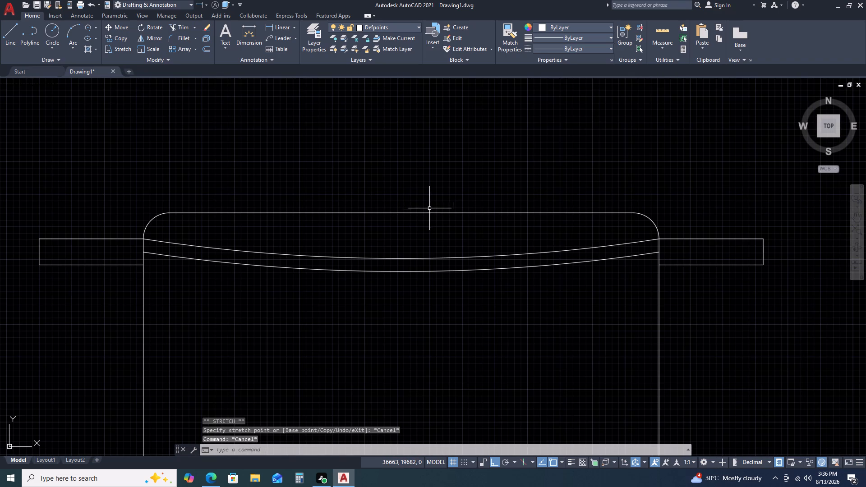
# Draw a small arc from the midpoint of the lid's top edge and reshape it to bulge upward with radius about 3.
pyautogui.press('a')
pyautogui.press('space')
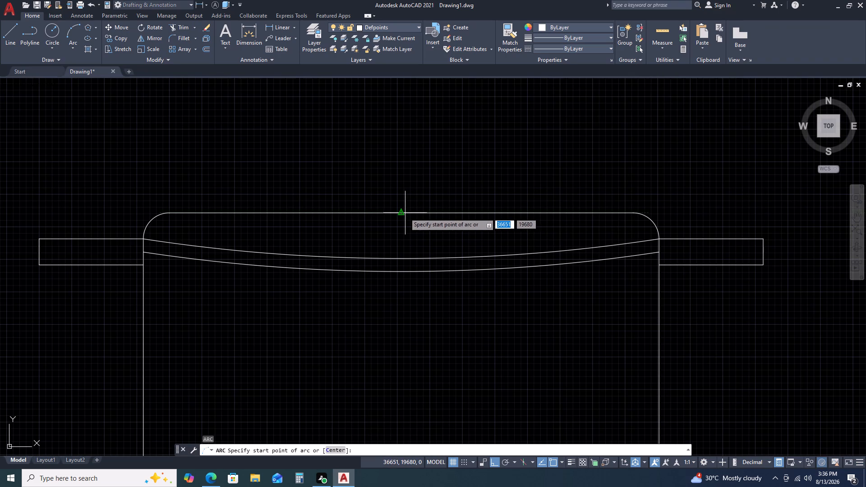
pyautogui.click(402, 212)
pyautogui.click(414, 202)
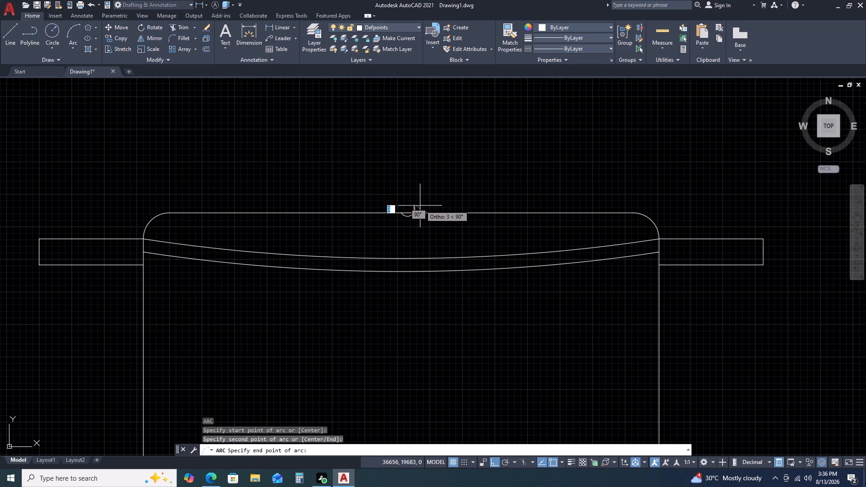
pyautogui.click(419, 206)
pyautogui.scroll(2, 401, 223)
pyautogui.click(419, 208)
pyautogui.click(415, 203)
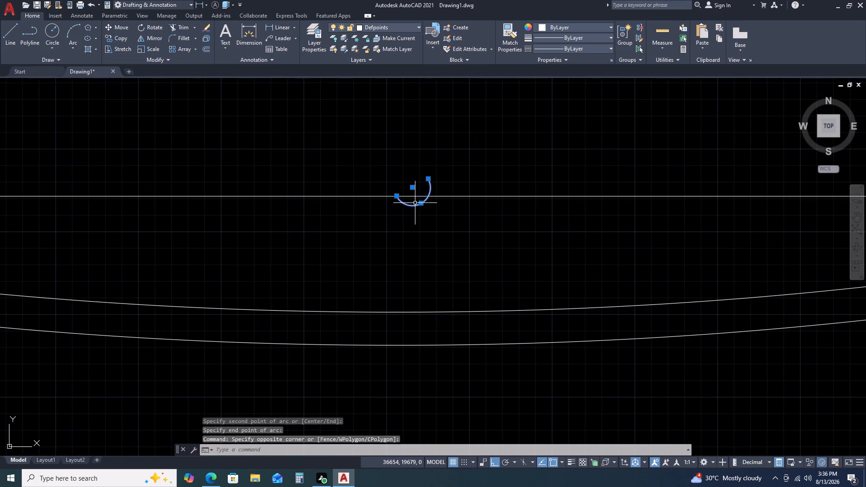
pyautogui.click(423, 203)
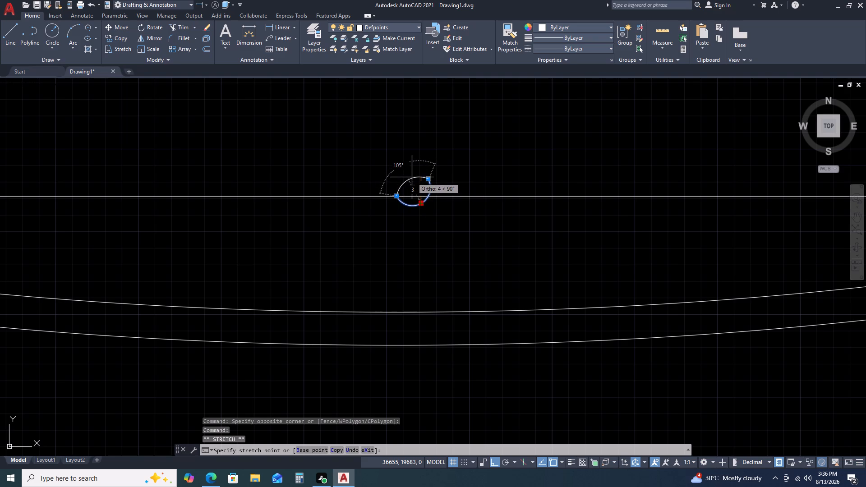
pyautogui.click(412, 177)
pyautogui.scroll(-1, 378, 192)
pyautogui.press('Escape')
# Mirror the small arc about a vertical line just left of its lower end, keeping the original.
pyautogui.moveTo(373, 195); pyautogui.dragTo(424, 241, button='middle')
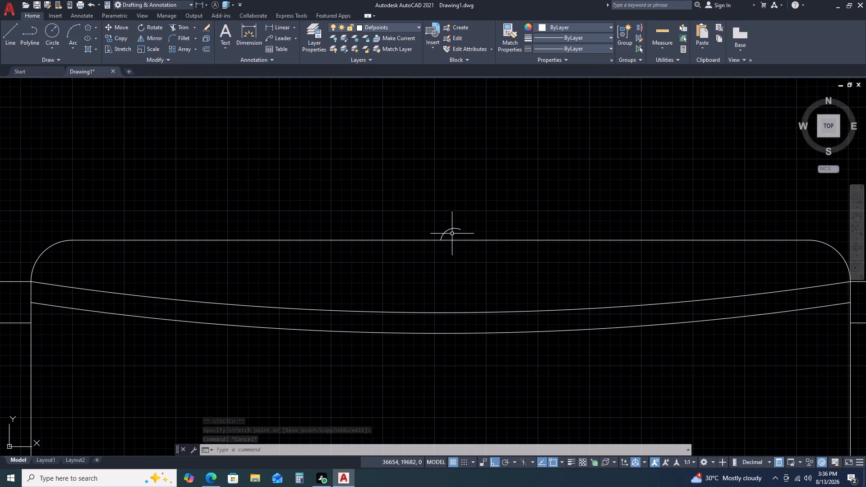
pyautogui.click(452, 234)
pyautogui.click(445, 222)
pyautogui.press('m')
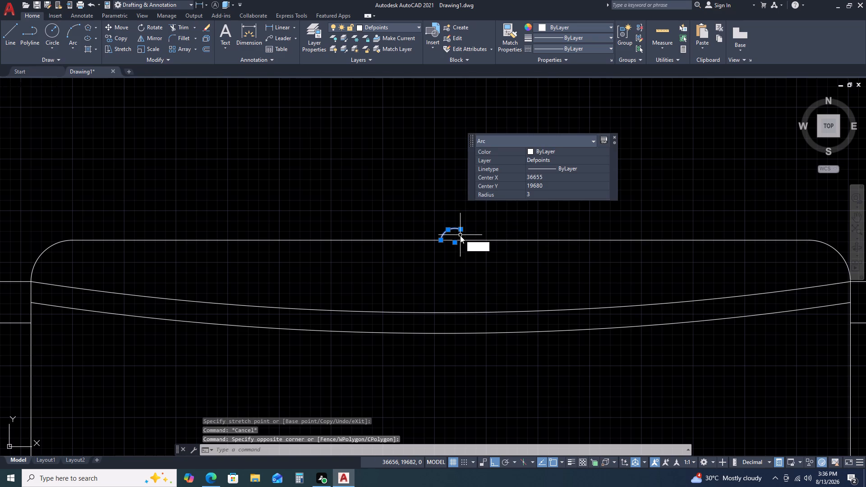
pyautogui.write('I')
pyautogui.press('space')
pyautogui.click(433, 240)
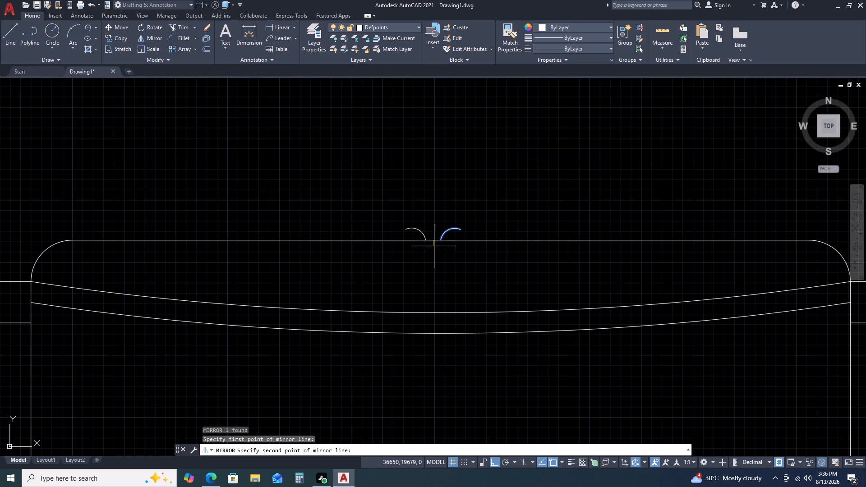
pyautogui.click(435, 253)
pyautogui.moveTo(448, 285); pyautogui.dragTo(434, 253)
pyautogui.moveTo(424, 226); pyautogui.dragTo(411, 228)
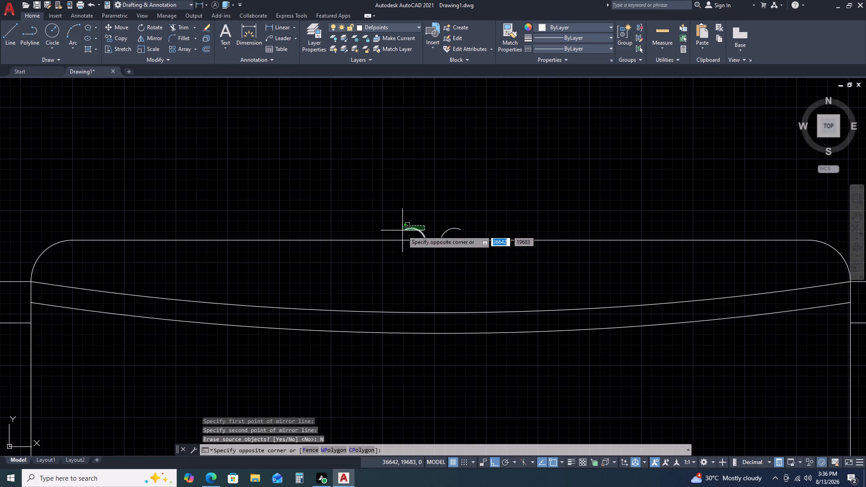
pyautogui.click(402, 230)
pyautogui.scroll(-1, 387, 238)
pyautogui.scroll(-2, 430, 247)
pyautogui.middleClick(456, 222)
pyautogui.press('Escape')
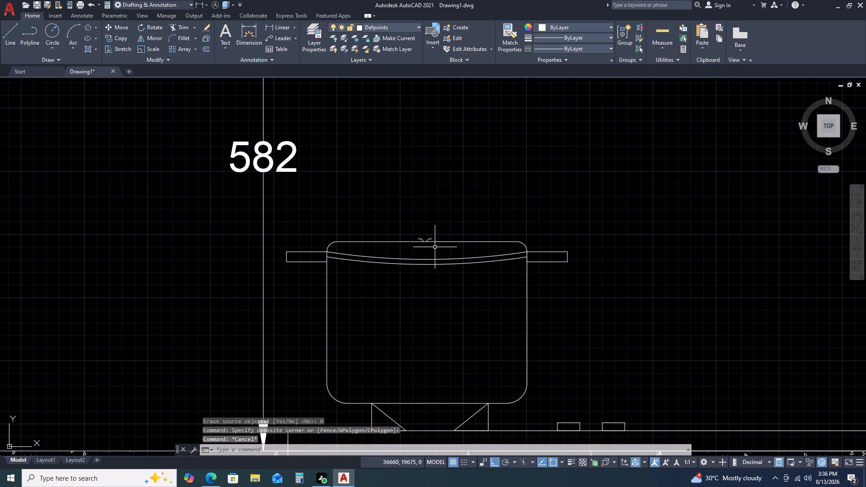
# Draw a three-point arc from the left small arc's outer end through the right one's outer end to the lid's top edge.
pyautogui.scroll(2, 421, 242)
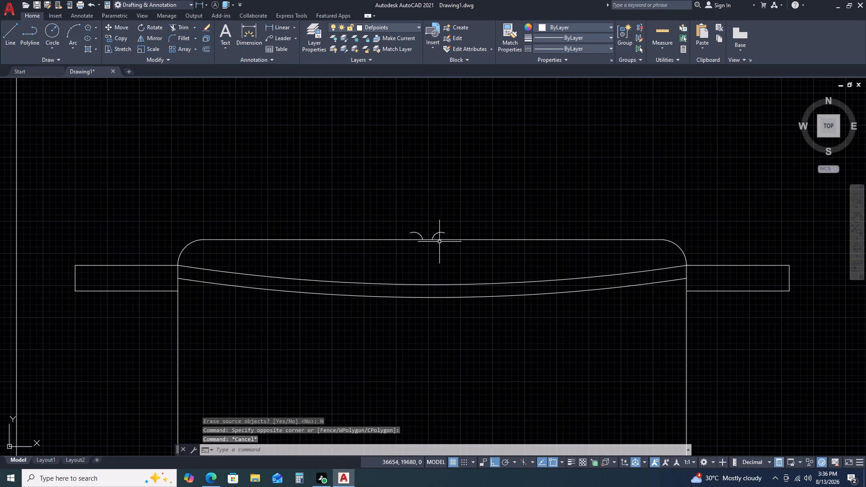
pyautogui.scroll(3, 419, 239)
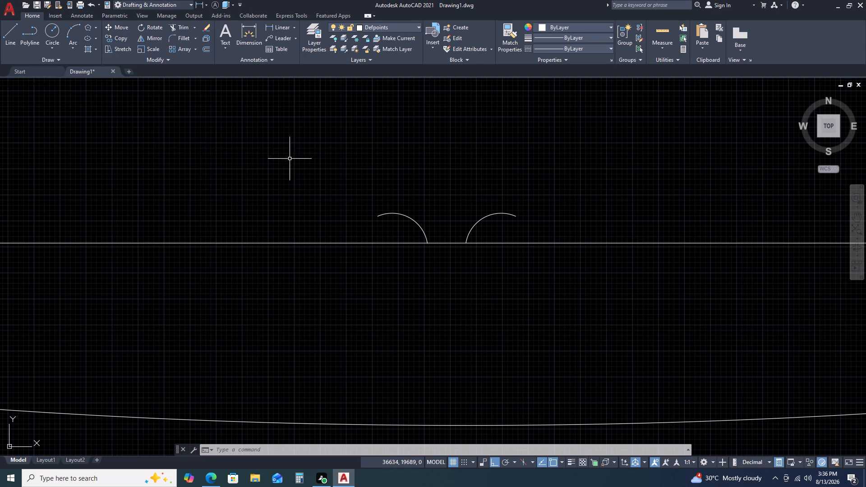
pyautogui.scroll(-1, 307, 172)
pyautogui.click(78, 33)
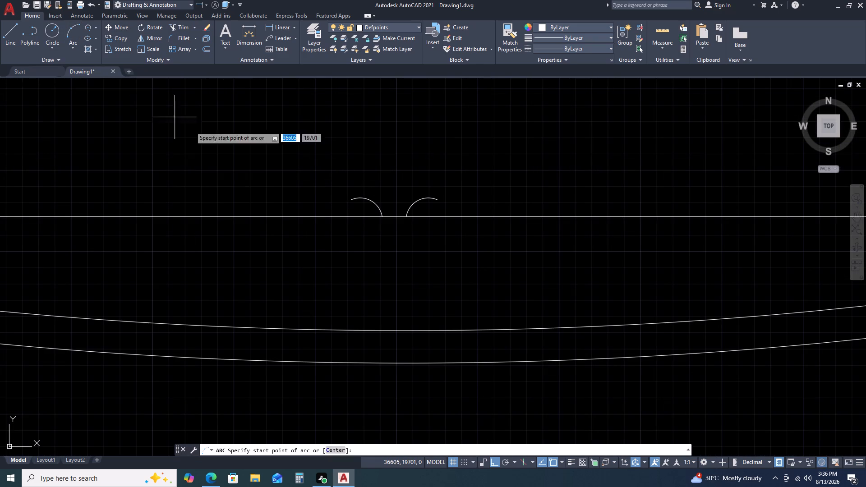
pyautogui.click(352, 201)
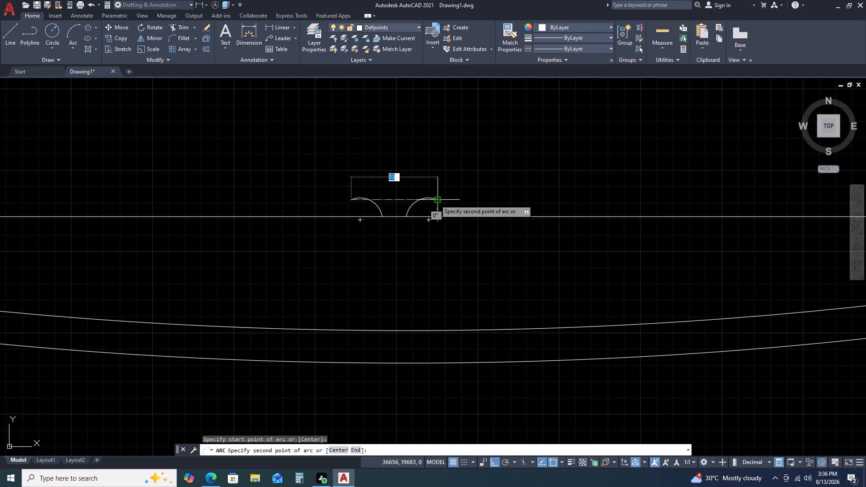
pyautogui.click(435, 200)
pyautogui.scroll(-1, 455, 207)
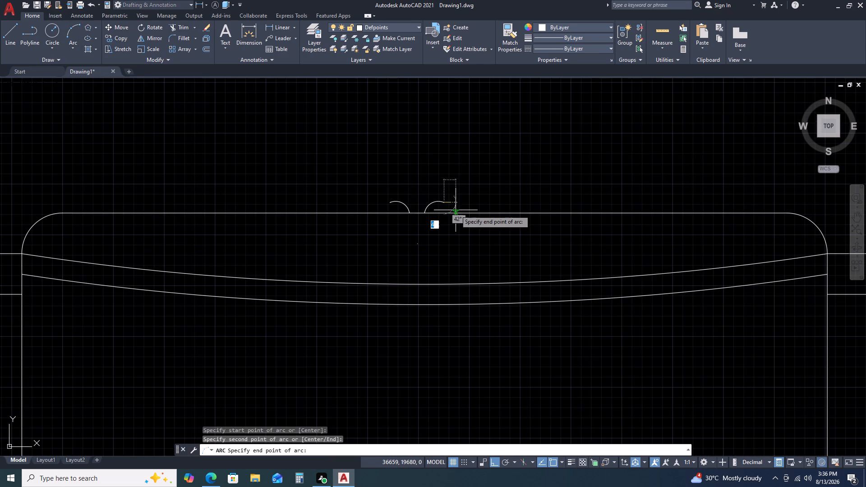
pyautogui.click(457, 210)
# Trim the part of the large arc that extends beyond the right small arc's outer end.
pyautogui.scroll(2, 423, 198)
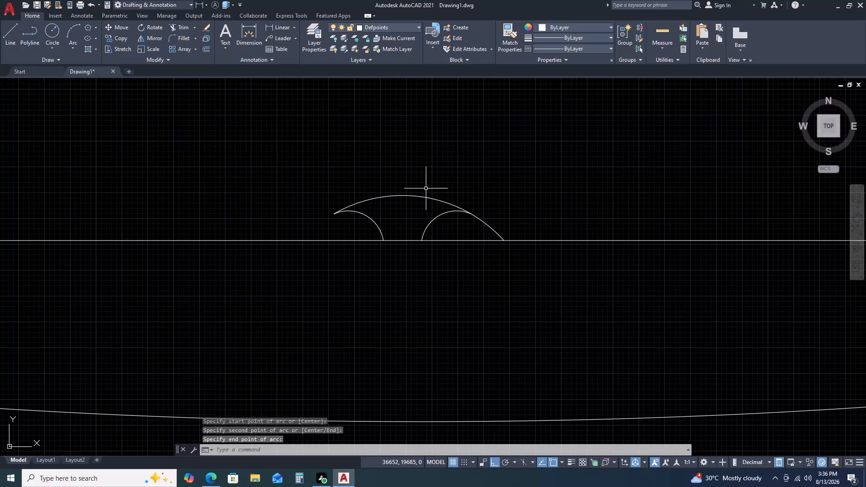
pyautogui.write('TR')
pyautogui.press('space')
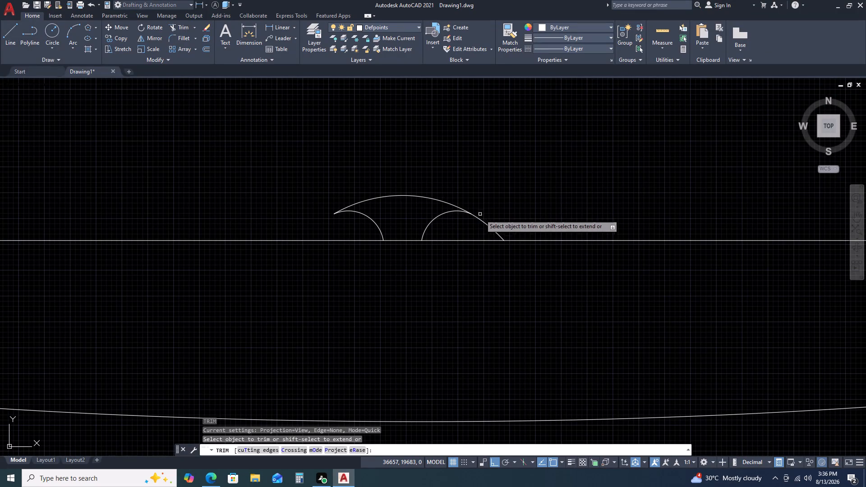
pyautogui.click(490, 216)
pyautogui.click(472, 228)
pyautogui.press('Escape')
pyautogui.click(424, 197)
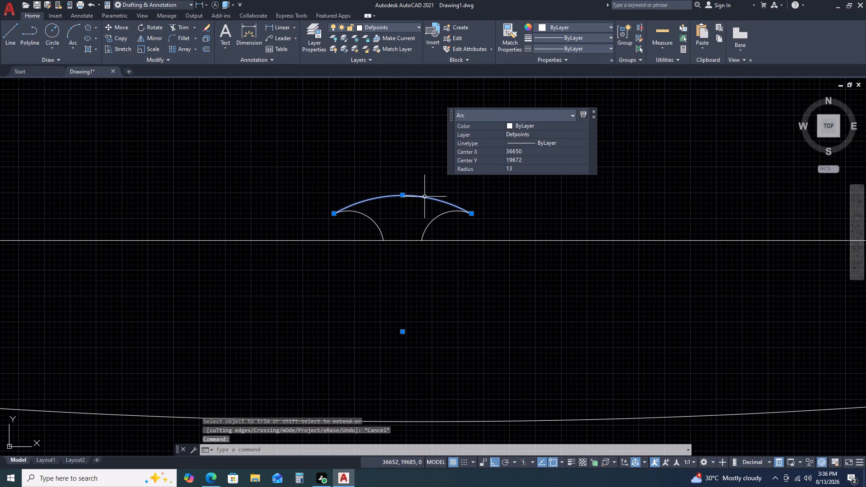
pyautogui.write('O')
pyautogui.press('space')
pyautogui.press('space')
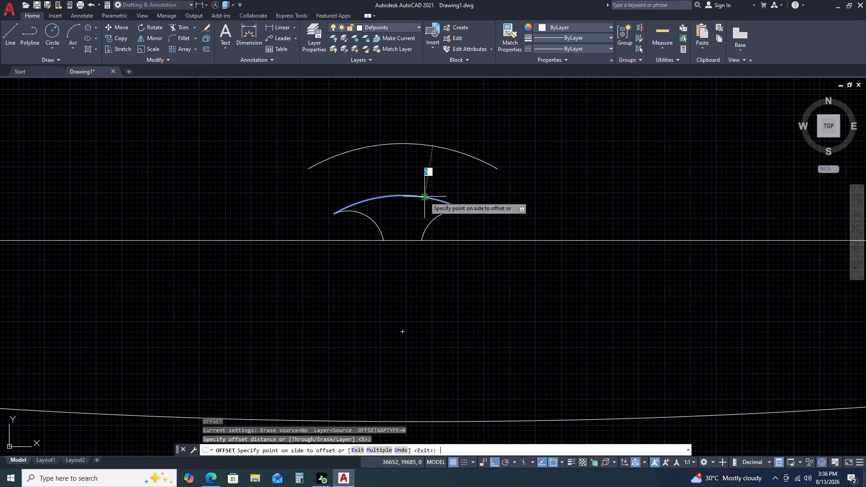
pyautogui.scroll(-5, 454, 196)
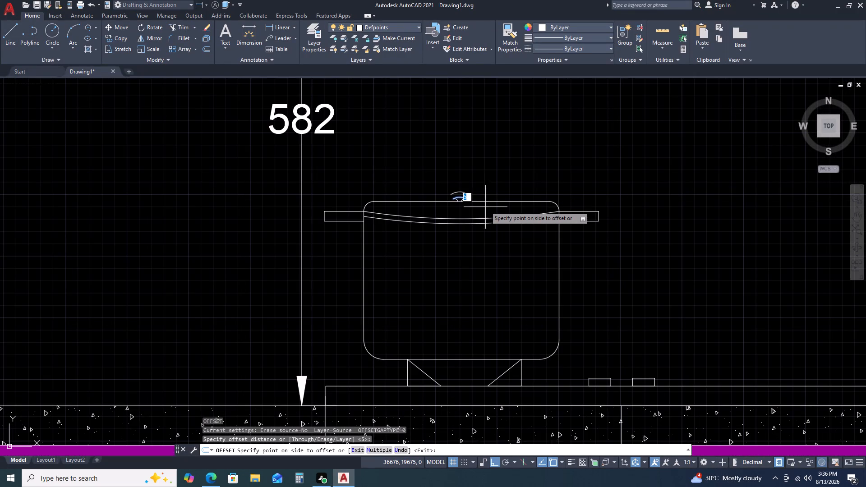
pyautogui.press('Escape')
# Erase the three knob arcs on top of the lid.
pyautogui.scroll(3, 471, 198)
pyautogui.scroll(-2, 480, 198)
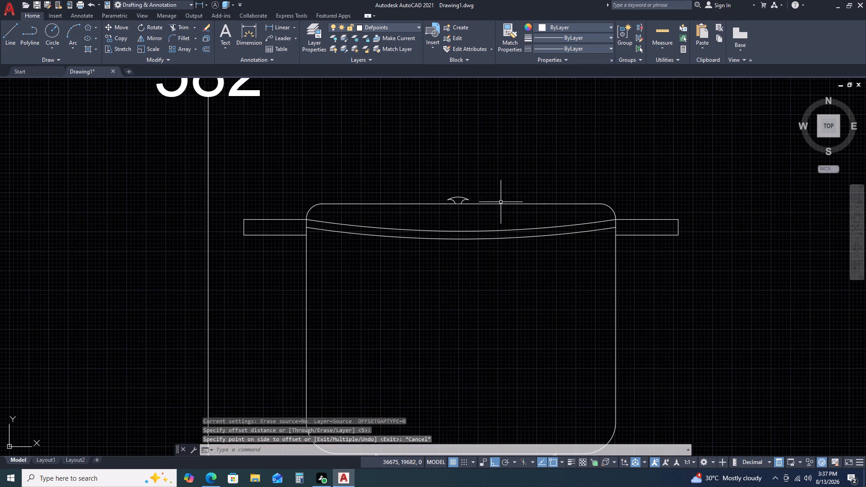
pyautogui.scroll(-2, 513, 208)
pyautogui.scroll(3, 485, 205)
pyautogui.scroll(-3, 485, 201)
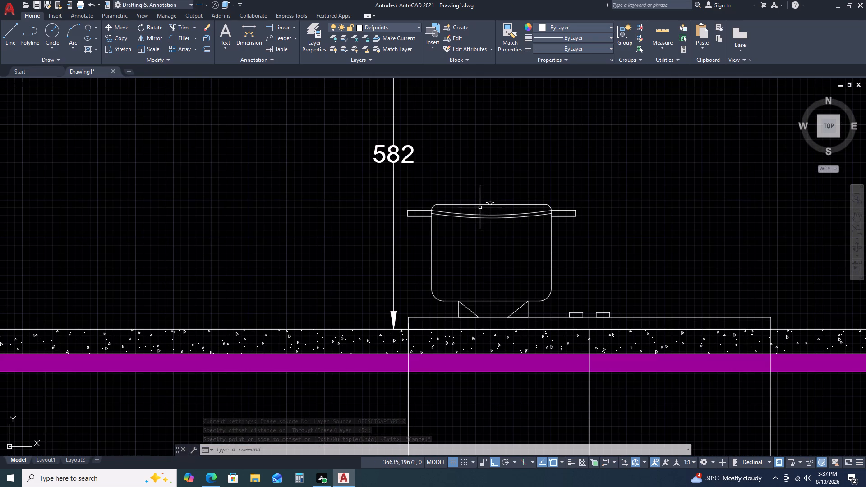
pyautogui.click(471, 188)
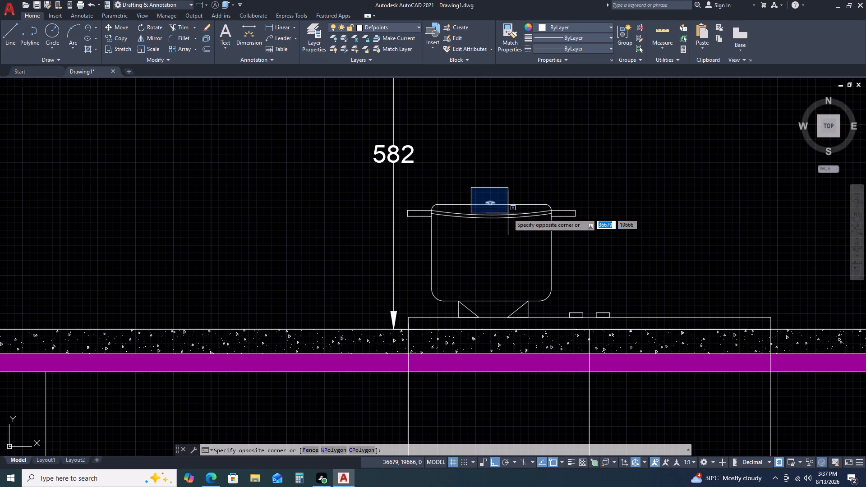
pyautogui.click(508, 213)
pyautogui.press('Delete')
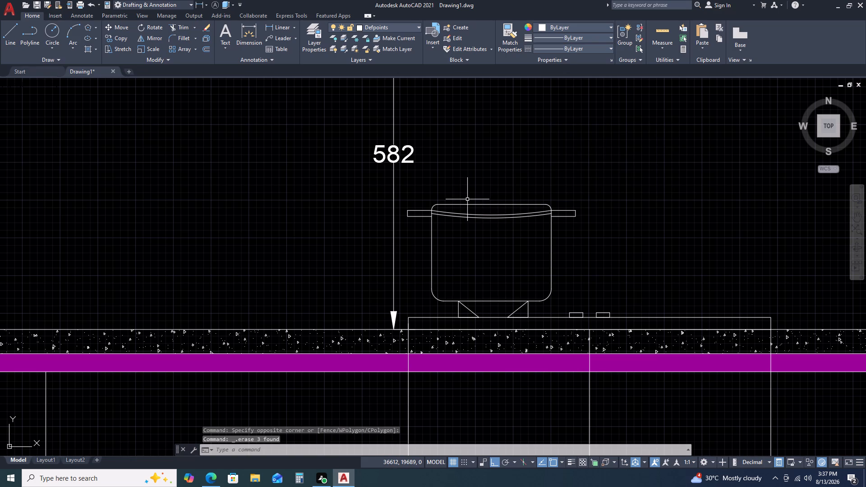
# Draw a two-arc polyline from the midpoint of the lid's top edge, curling the second arc back about 8 units along that edge.
pyautogui.write('PL')
pyautogui.press('space')
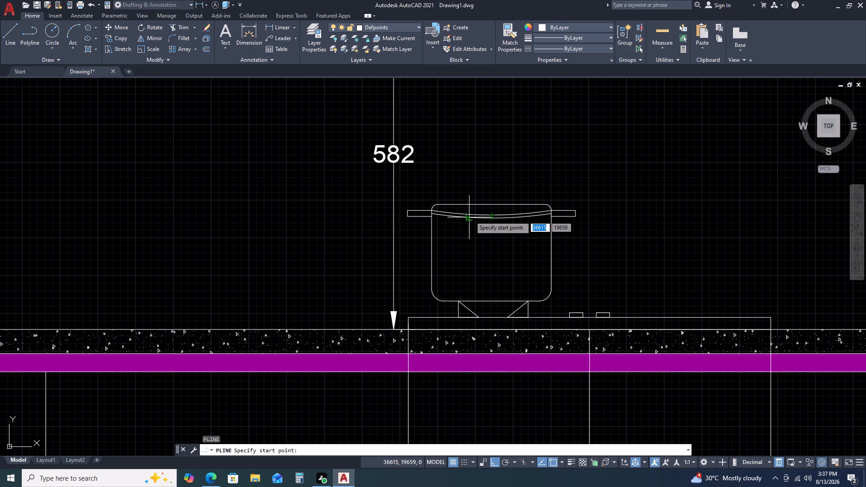
pyautogui.scroll(-1, 470, 224)
pyautogui.scroll(2, 471, 216)
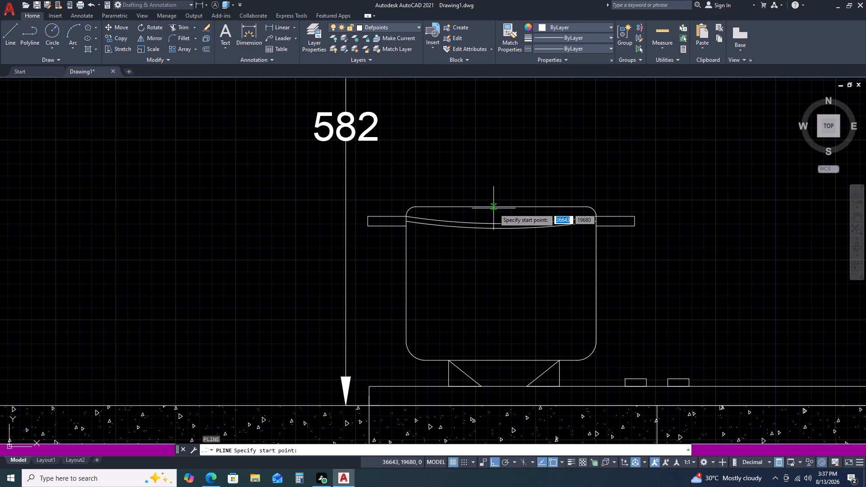
pyautogui.click(503, 207)
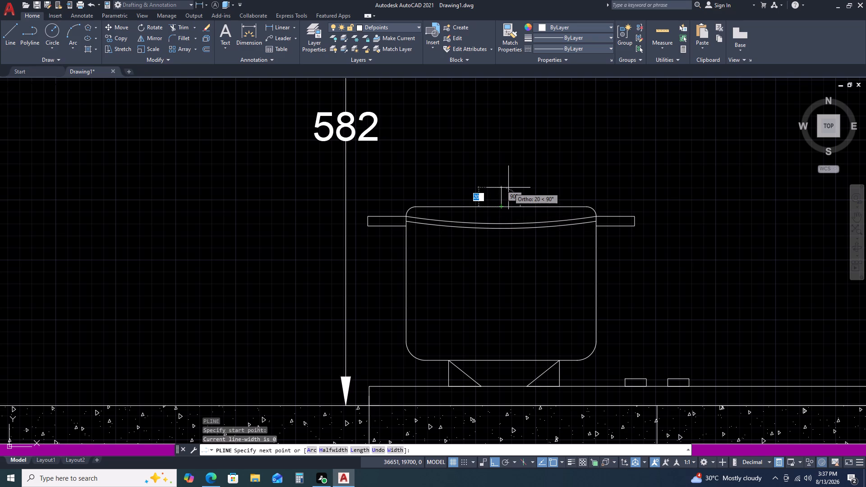
pyautogui.write('A')
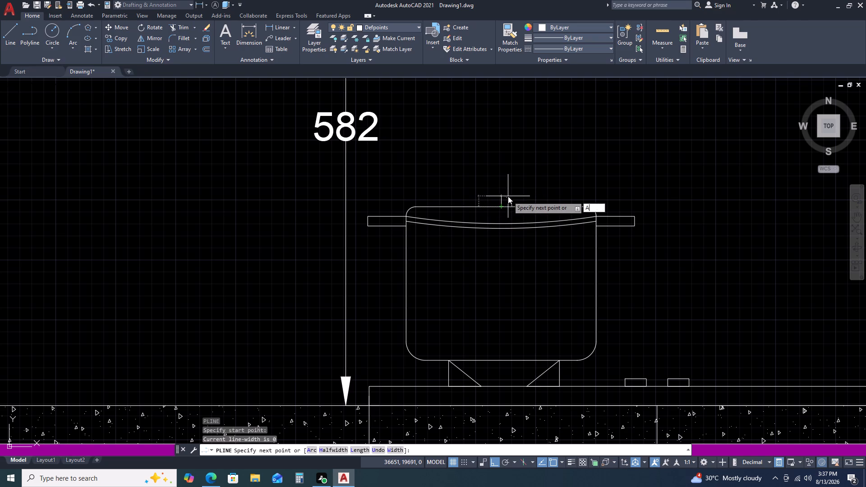
pyautogui.press('space')
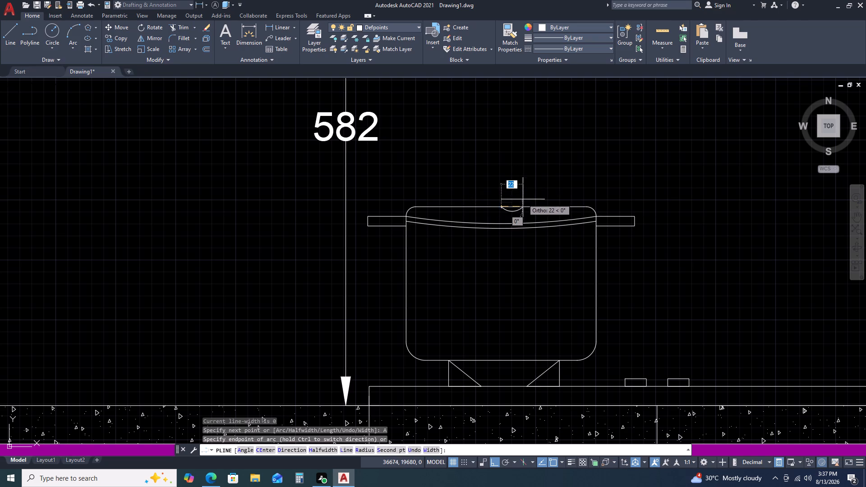
pyautogui.click(519, 207)
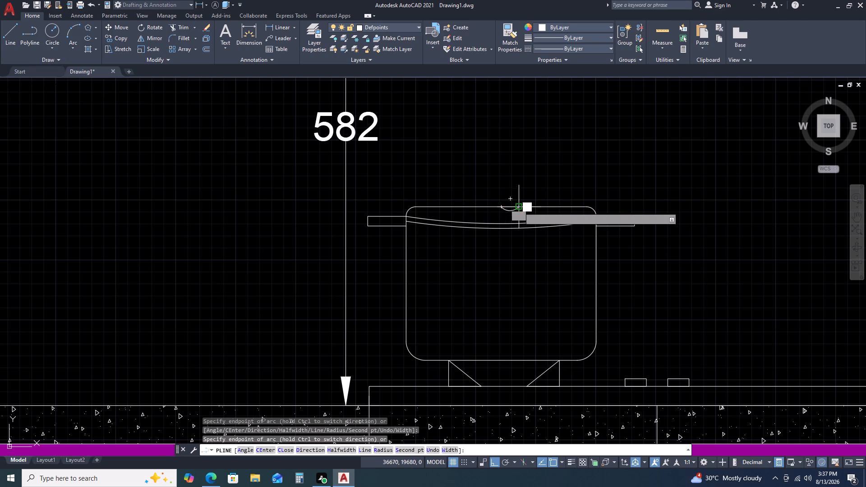
pyautogui.scroll(2, 509, 216)
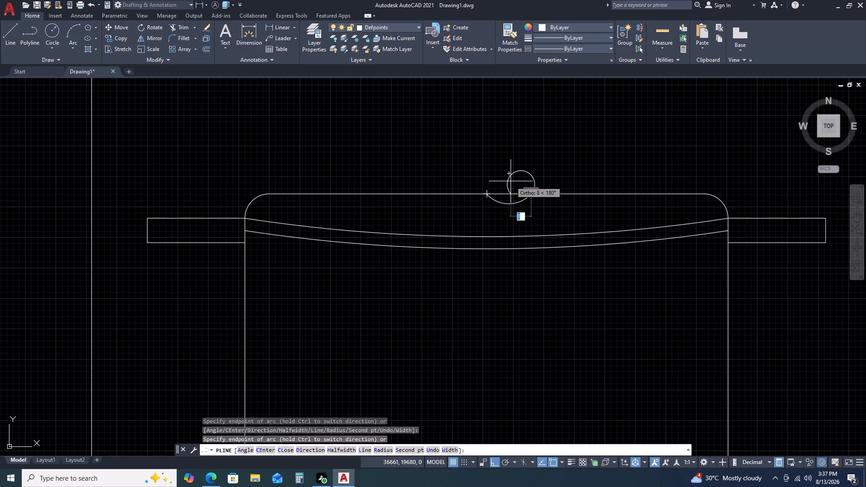
pyautogui.click(511, 181)
pyautogui.press('Escape')
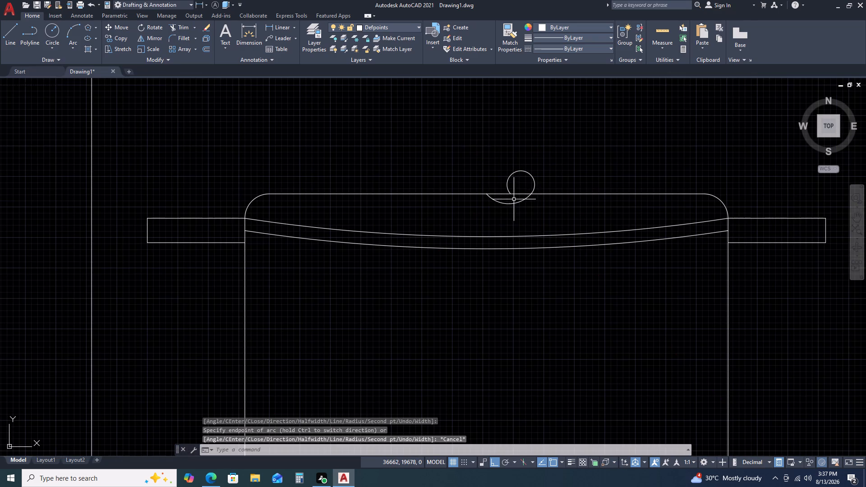
# Trim away the part of the arc polyline that lies below the lid's top edge.
pyautogui.scroll(2, 514, 201)
pyautogui.write('TR')
pyautogui.press('space')
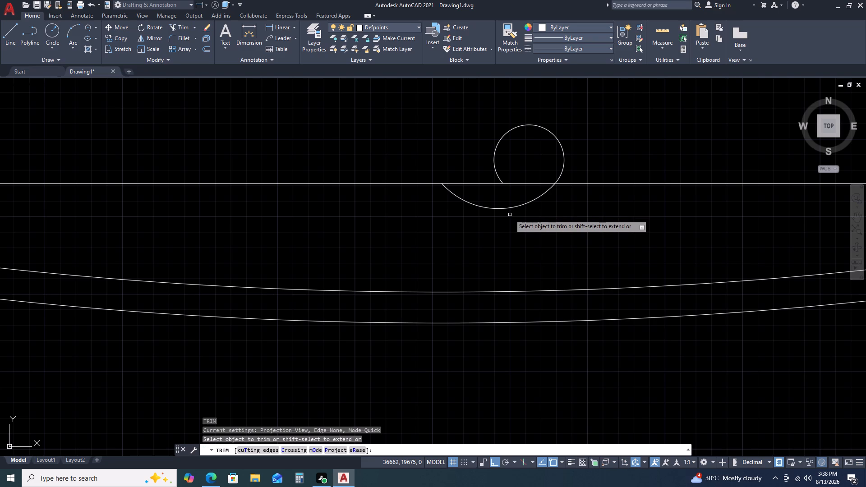
pyautogui.click(518, 205)
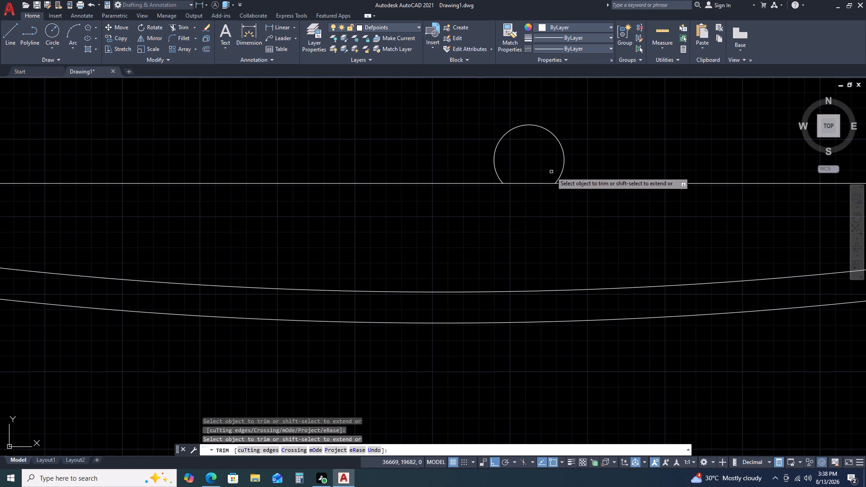
pyautogui.press('Escape')
# Stretch the right lower end of the remaining arc up to its upper-right side, leaving an open C-shaped arc.
pyautogui.moveTo(568, 150); pyautogui.dragTo(564, 153)
pyautogui.click(557, 161)
pyautogui.moveTo(548, 175); pyautogui.dragTo(515, 231, button='middle')
pyautogui.middleClick(515, 233)
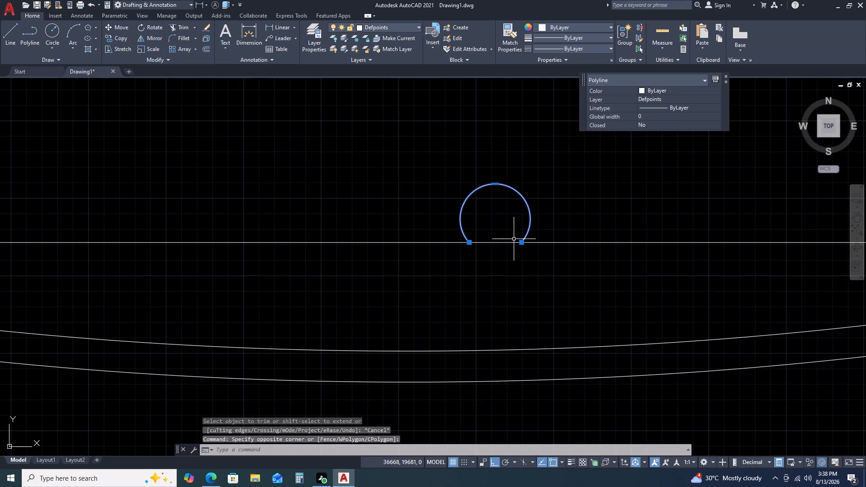
pyautogui.click(522, 243)
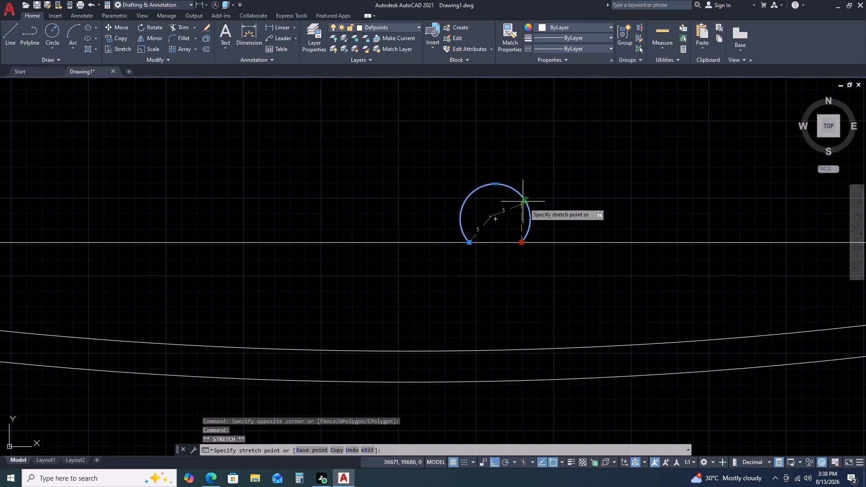
pyautogui.click(511, 190)
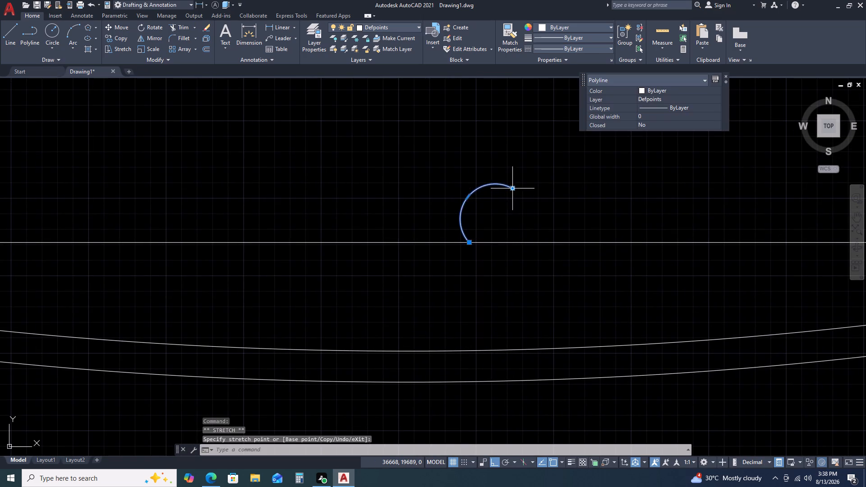
# Mirror the C-shaped arc about a vertical line just to its left, keeping the original.
pyautogui.scroll(-5, 509, 189)
pyautogui.scroll(4, 510, 187)
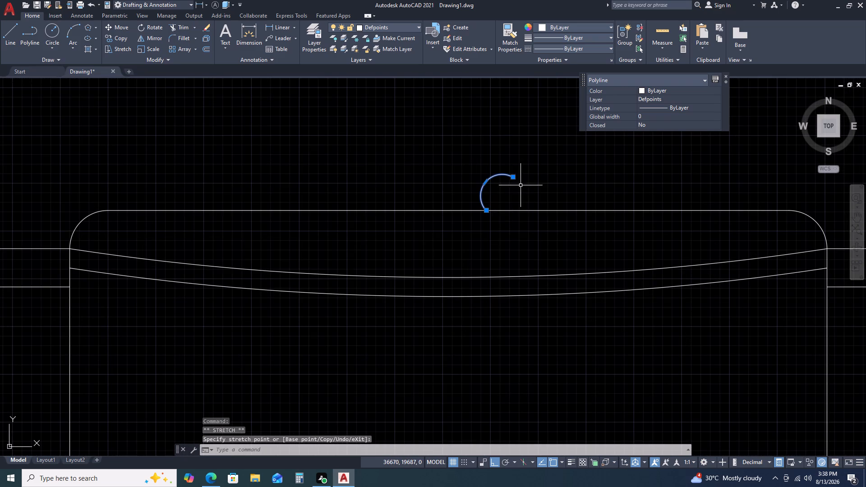
pyautogui.press('m')
pyautogui.press('i')
pyautogui.press('space')
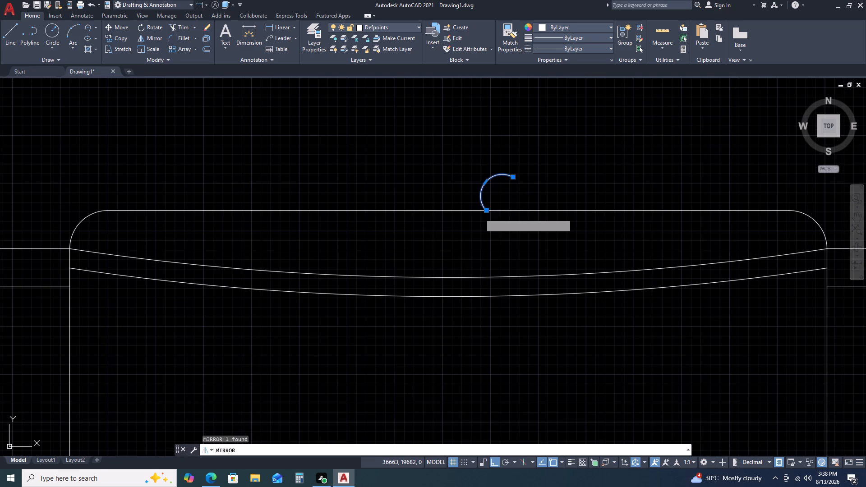
pyautogui.moveTo(461, 211); pyautogui.dragTo(461, 206)
pyautogui.click(458, 161)
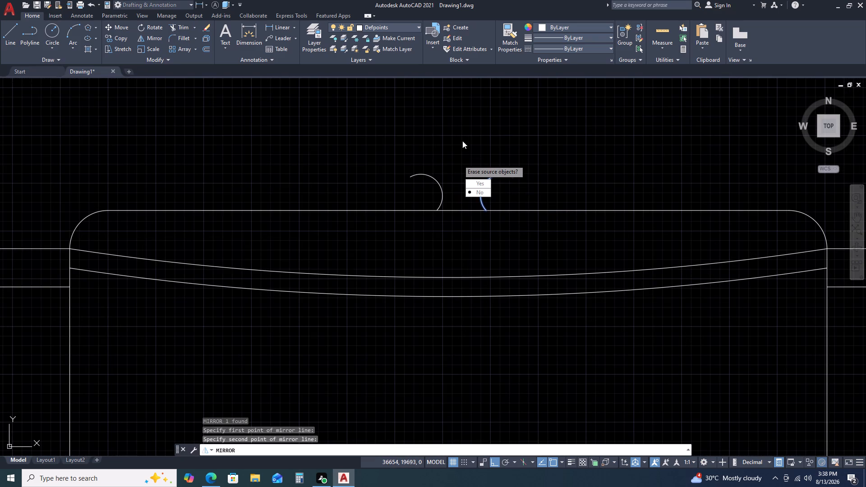
pyautogui.click(479, 193)
pyautogui.press('Escape')
# Draw a horizontal line about 27 units long connecting the outer upper ends of the two small arcs.
pyautogui.scroll(-3, 495, 194)
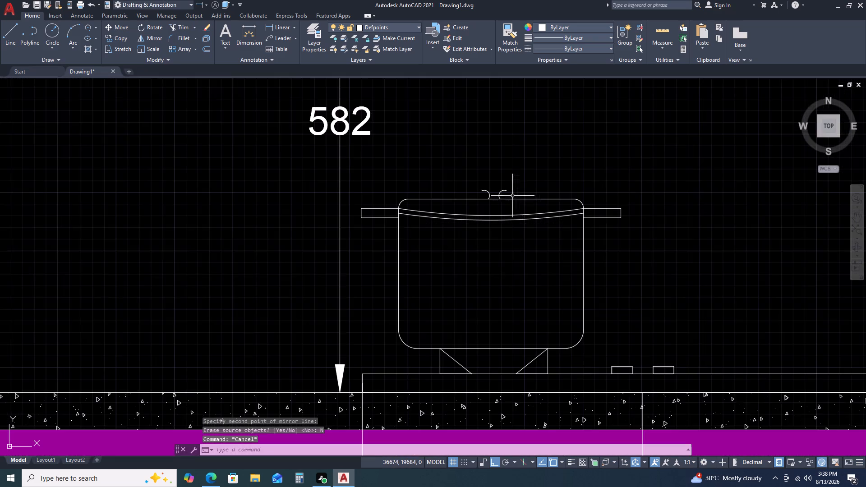
pyautogui.moveTo(508, 213); pyautogui.dragTo(486, 170, button='middle')
pyautogui.middleClick(485, 166)
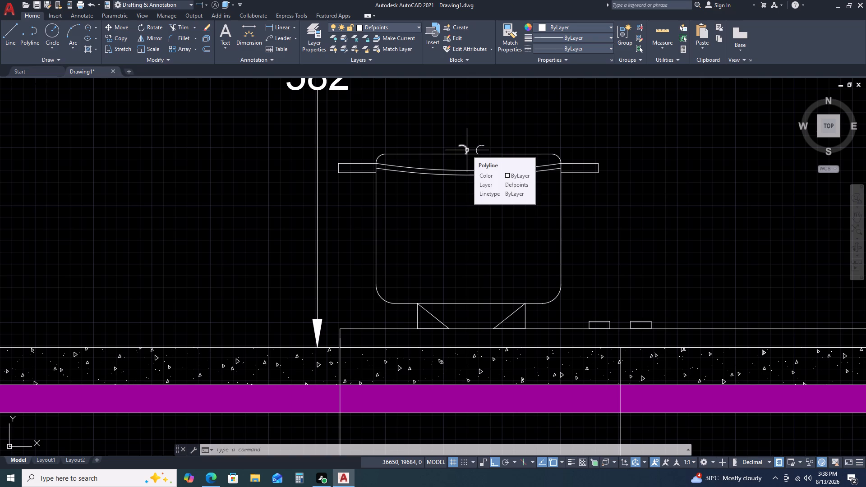
pyautogui.scroll(2, 492, 144)
pyautogui.moveTo(481, 176); pyautogui.dragTo(477, 180, button='middle')
pyautogui.middleClick(474, 181)
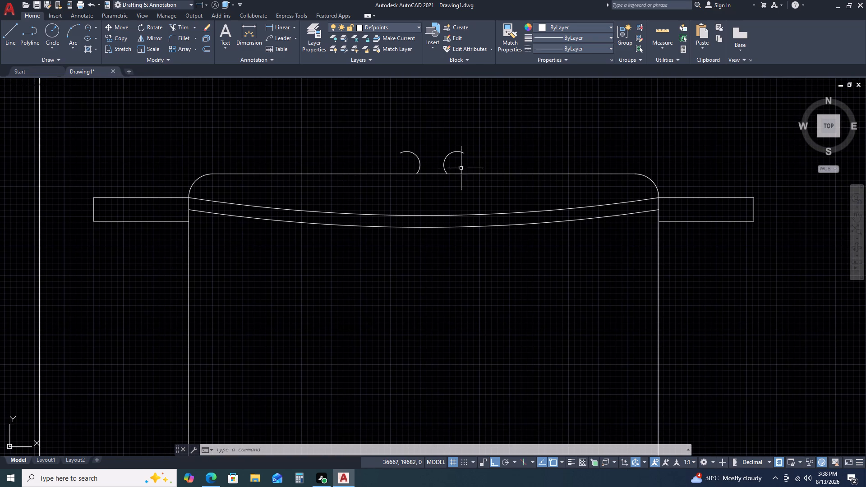
pyautogui.press('l')
pyautogui.press('space')
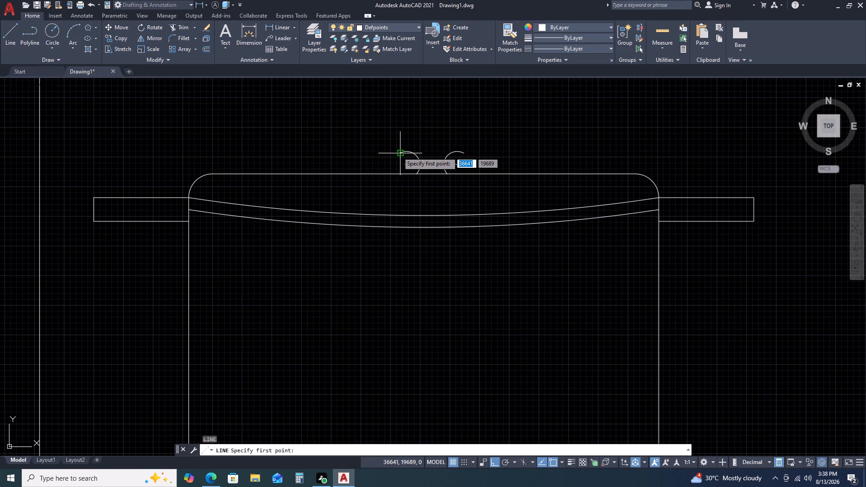
pyautogui.click(399, 152)
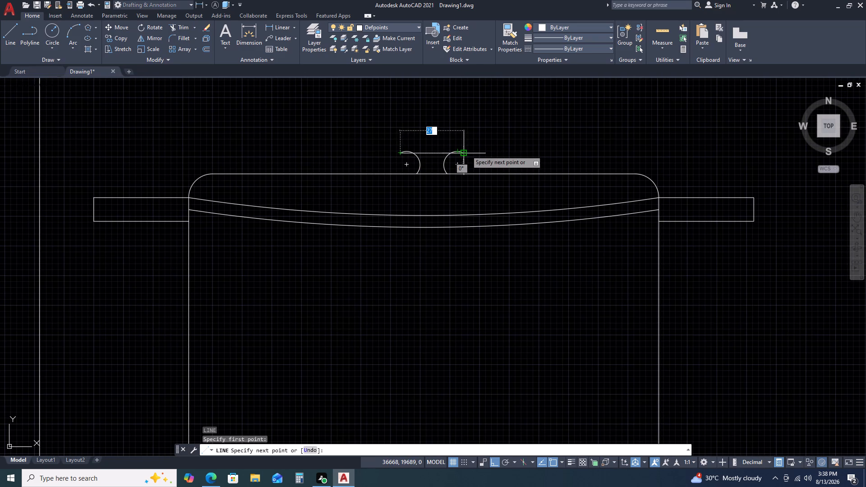
pyautogui.click(466, 151)
pyautogui.press('Escape')
# Trim the parts of both small arcs that rise above the horizontal line.
pyautogui.scroll(3, 456, 152)
pyautogui.write('TR')
pyautogui.press('space')
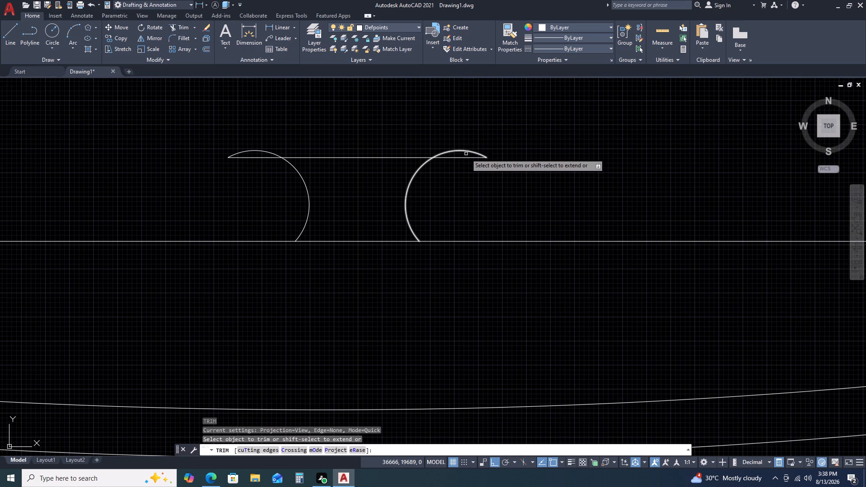
pyautogui.click(462, 150)
pyautogui.click(246, 150)
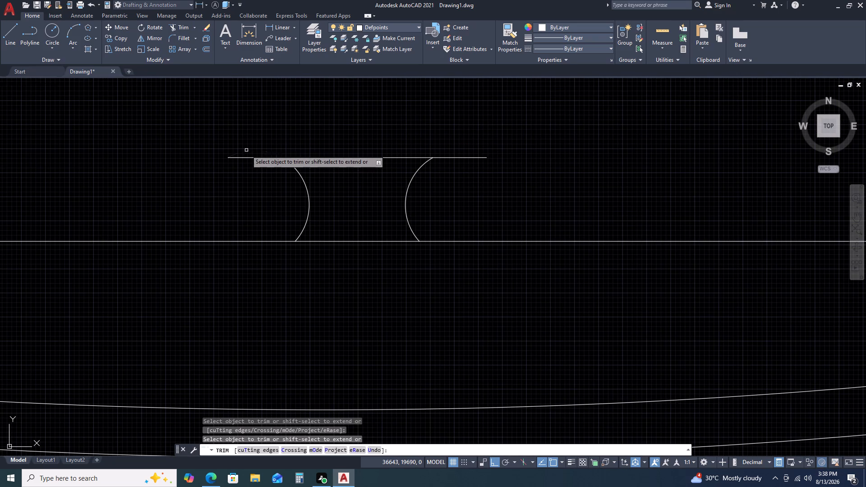
pyautogui.press('Escape')
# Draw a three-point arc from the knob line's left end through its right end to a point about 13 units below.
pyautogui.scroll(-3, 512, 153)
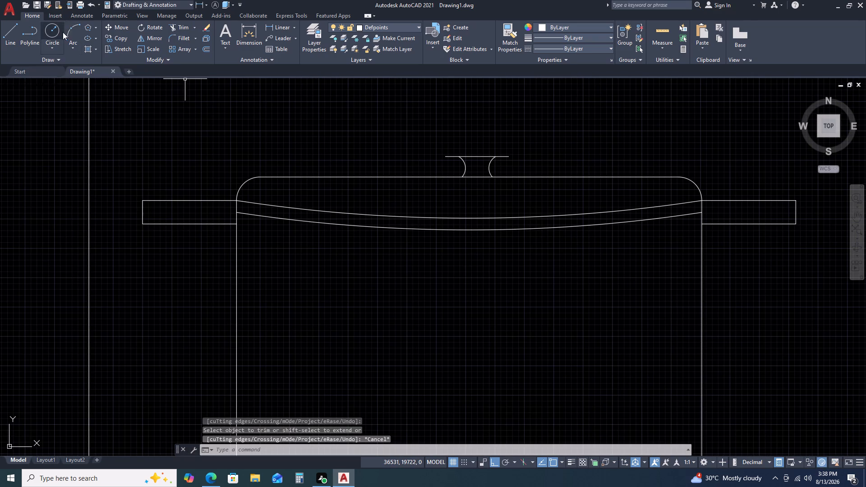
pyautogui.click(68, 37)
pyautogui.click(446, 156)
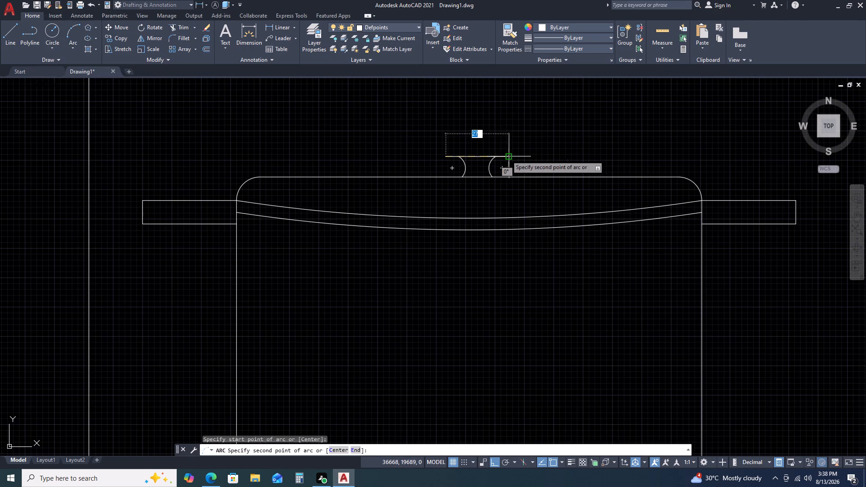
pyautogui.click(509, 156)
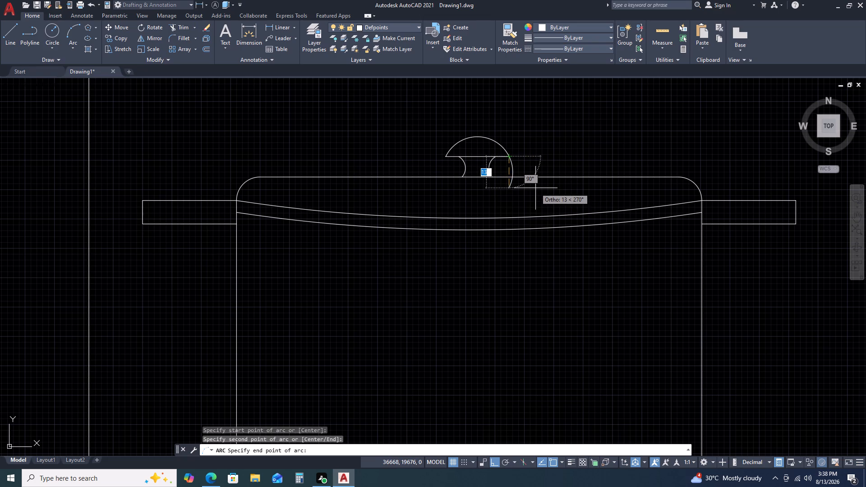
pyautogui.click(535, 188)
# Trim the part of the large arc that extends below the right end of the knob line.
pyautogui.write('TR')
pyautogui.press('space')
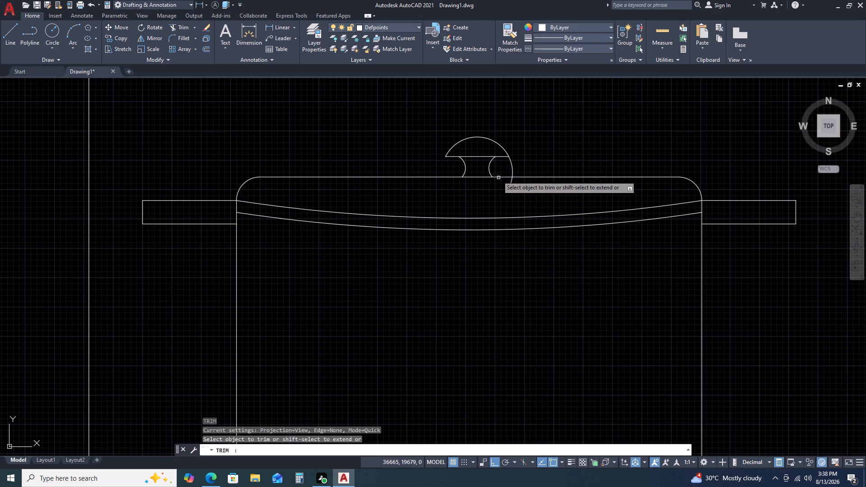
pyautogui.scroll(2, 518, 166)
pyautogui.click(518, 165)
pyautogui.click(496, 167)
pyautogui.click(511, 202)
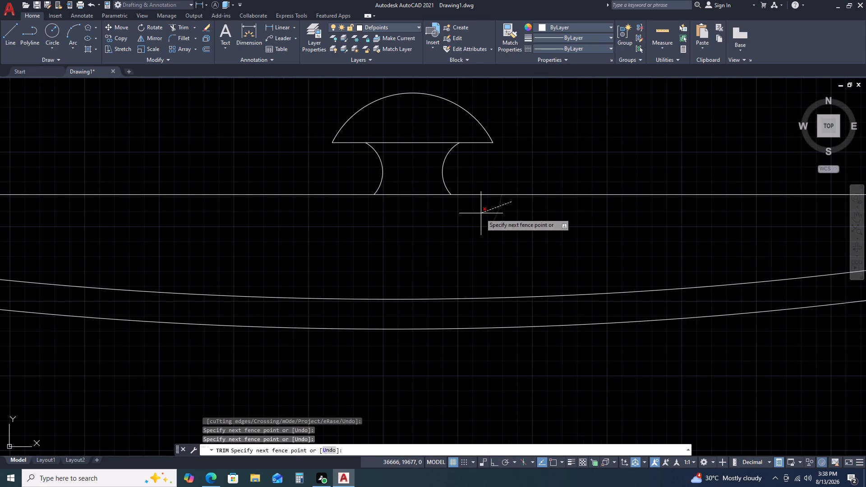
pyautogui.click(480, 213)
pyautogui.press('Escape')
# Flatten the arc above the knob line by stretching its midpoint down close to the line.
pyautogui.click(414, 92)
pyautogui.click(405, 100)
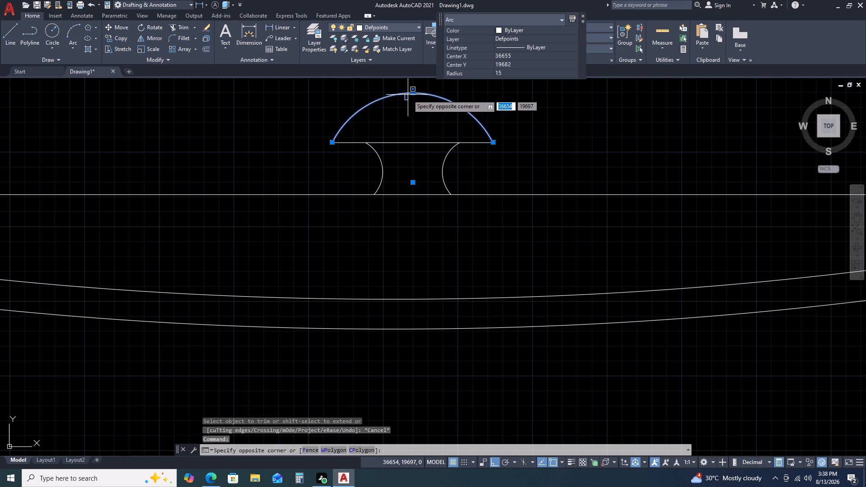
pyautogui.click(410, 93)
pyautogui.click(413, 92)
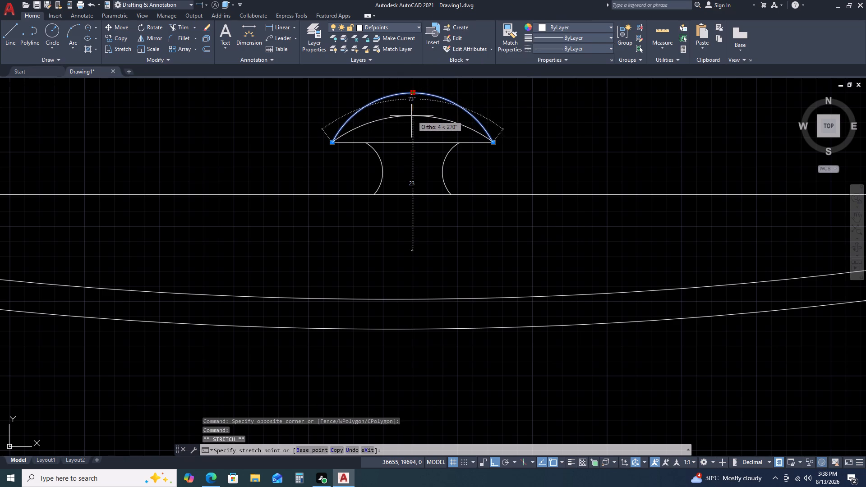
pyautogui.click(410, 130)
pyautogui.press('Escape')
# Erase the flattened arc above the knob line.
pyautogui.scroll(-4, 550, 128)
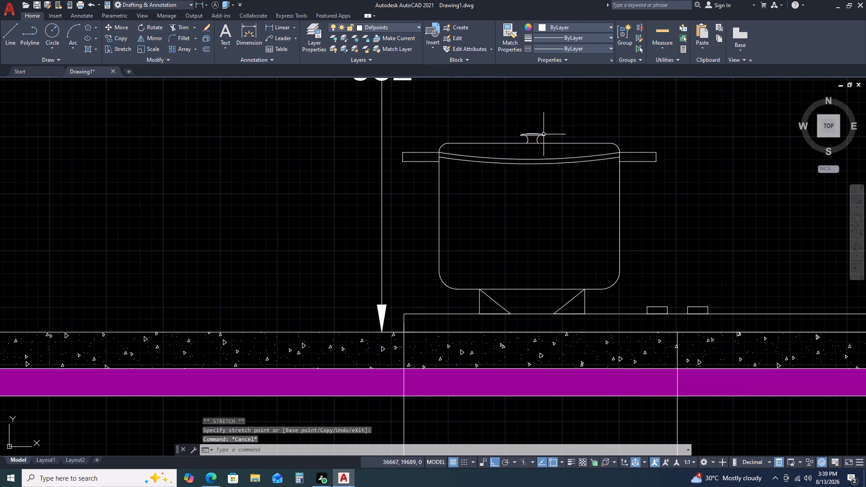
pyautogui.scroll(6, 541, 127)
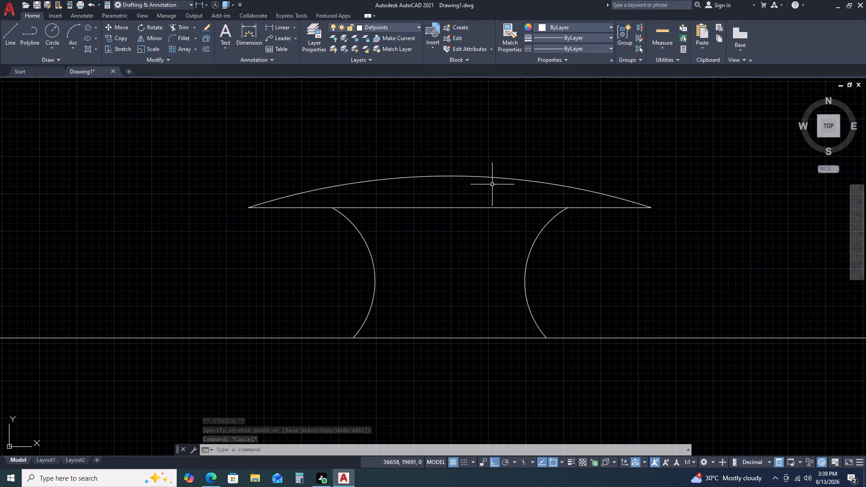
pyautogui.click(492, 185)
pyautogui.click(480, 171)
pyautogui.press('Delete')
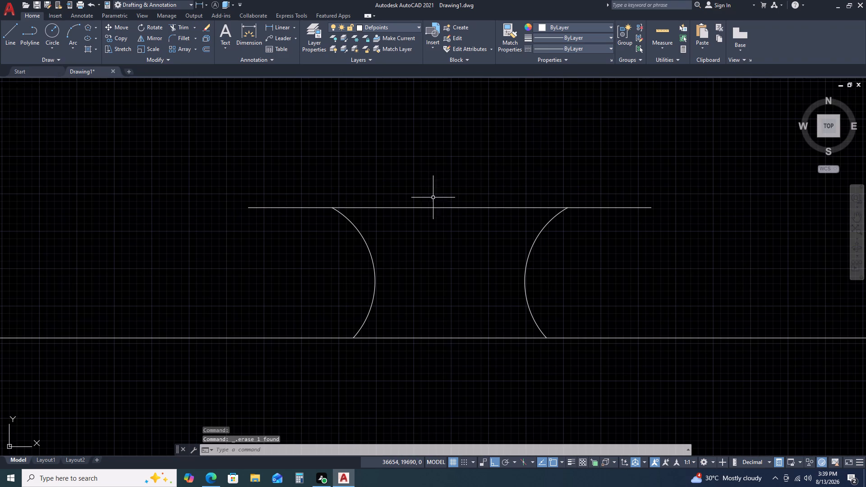
# Offset the horizontal knob line upward by 10.
pyautogui.click(433, 211)
pyautogui.click(431, 198)
pyautogui.write('O')
pyautogui.press('space')
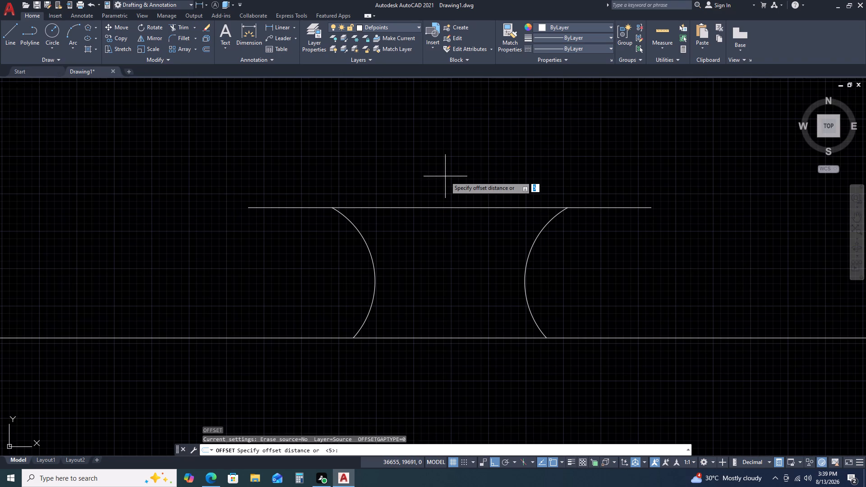
pyautogui.press('1')
pyautogui.press('0')
pyautogui.press('space')
pyautogui.click(449, 163)
pyautogui.scroll(-4, 486, 202)
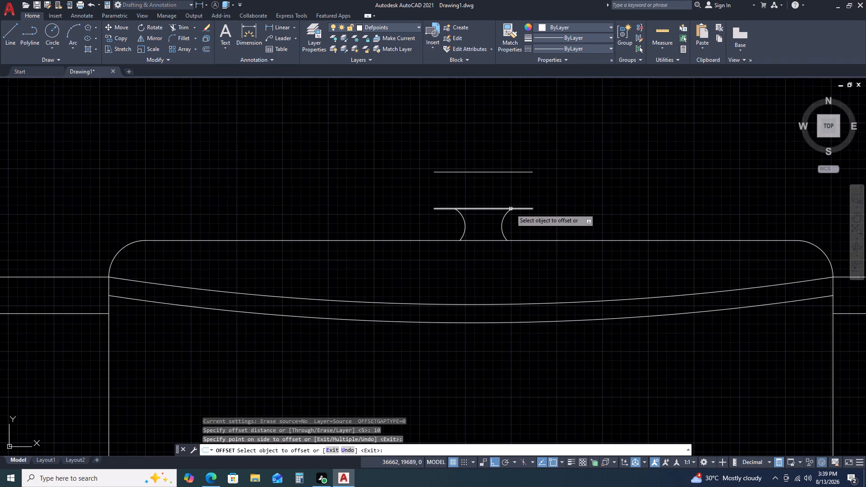
# Erase the line offset above the horizontal knob line.
pyautogui.scroll(-1, 511, 209)
pyautogui.press('Escape')
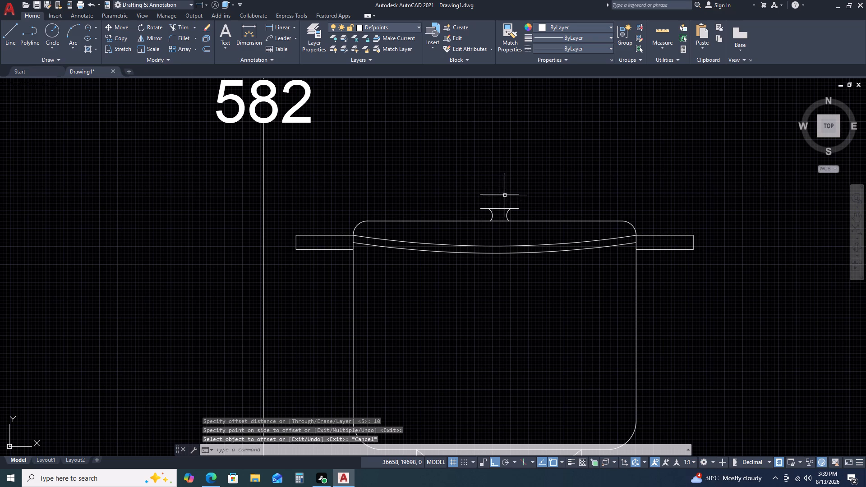
pyautogui.click(503, 193)
pyautogui.press('Delete')
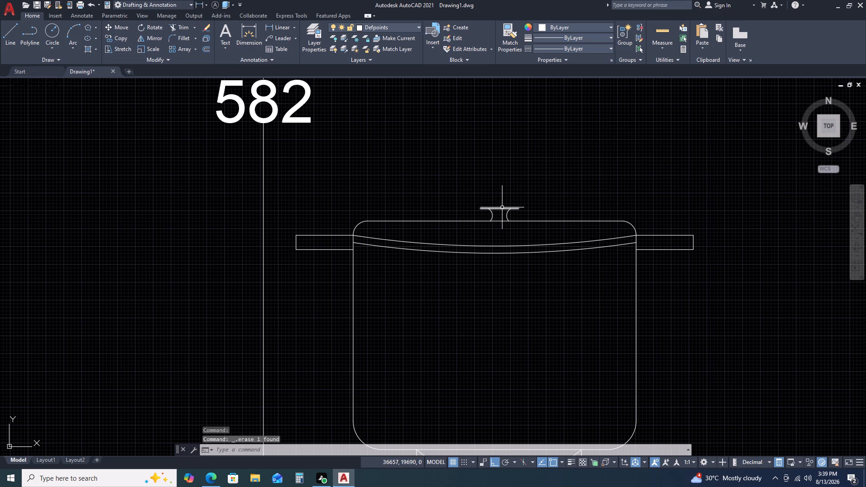
# Offset the horizontal knob line upward by 5.
pyautogui.click(502, 207)
pyautogui.press('o')
pyautogui.press('space')
pyautogui.press('5')
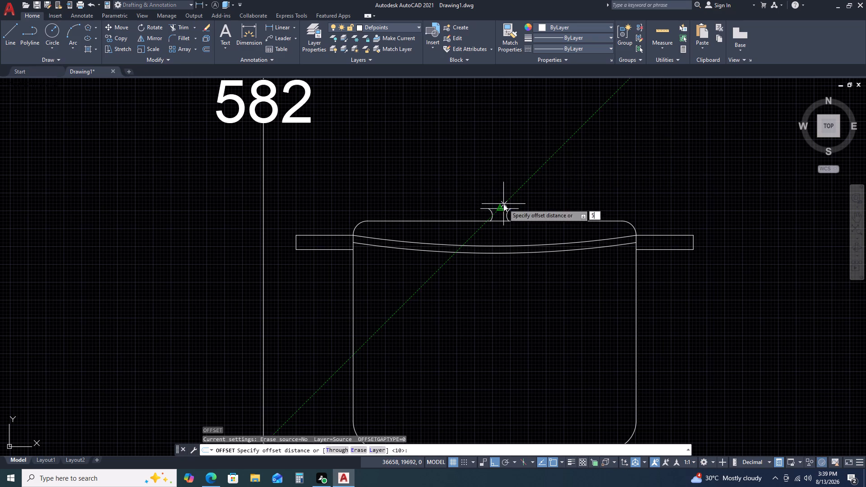
pyautogui.press('space')
pyautogui.click(503, 200)
pyautogui.press('Escape')
# Close both ends of the knob top with vertical lines joining the two horizontal knob lines.
pyautogui.scroll(2, 470, 214)
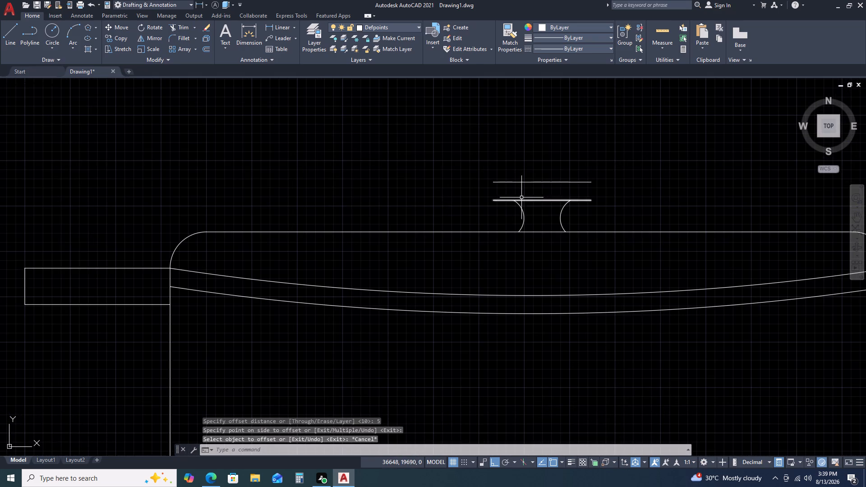
pyautogui.write('L')
pyautogui.press('space')
pyautogui.click(590, 184)
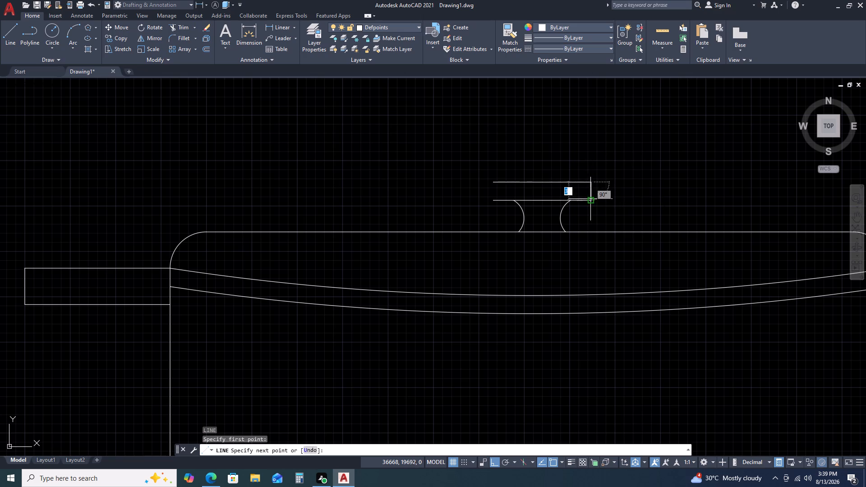
pyautogui.click(590, 200)
pyautogui.press('Escape')
pyautogui.press('space')
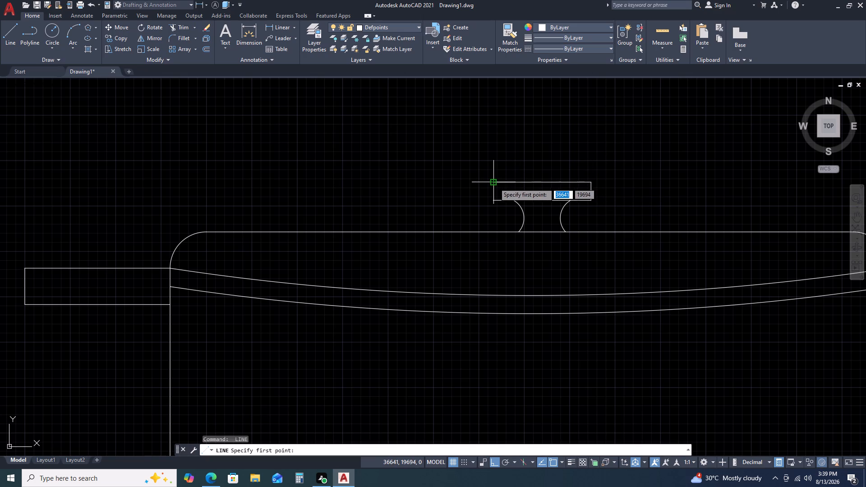
pyautogui.click(493, 183)
pyautogui.click(496, 199)
pyautogui.press('Escape')
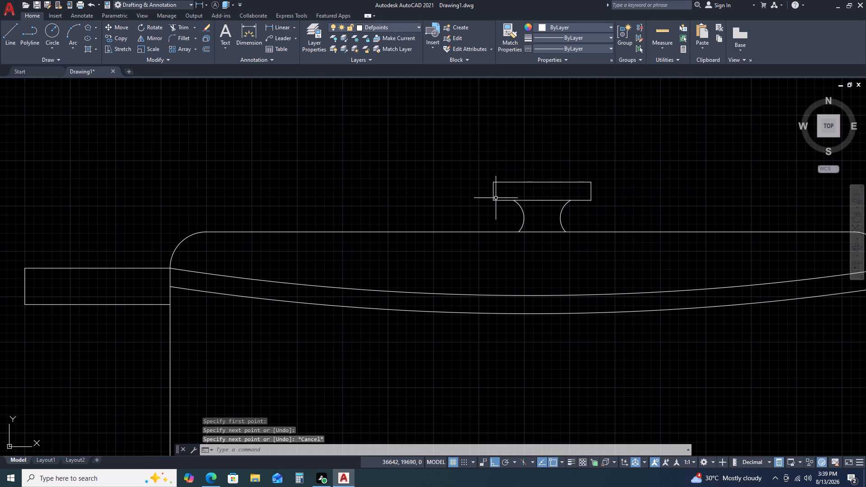
# Fillet both upper corners of the knob top with a radius of 5.
pyautogui.press('f')
pyautogui.press('space')
pyautogui.click(505, 181)
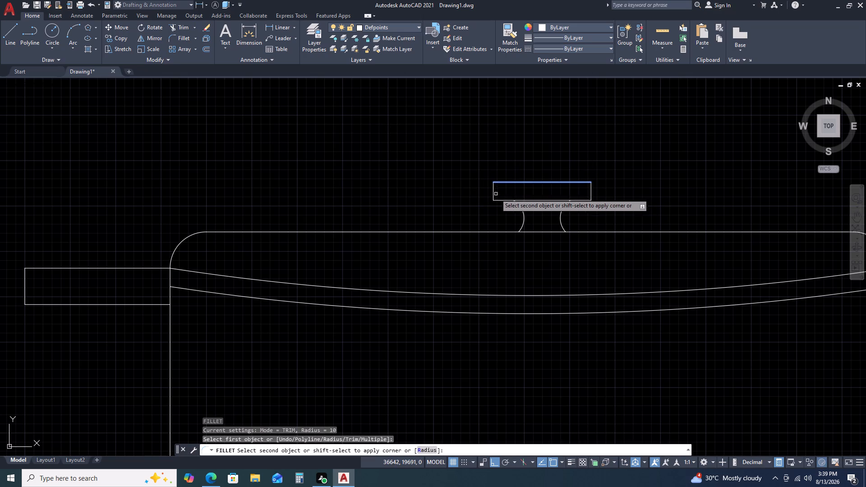
pyautogui.press('r')
pyautogui.press('space')
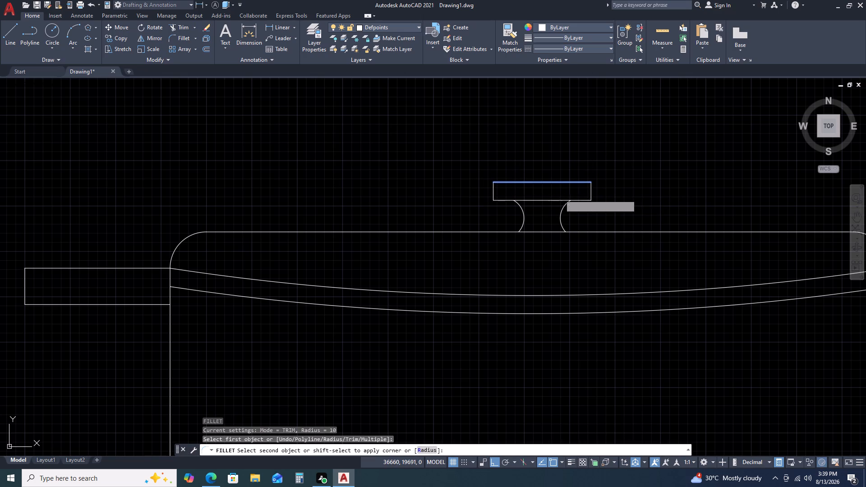
pyautogui.press('5')
pyautogui.press('space')
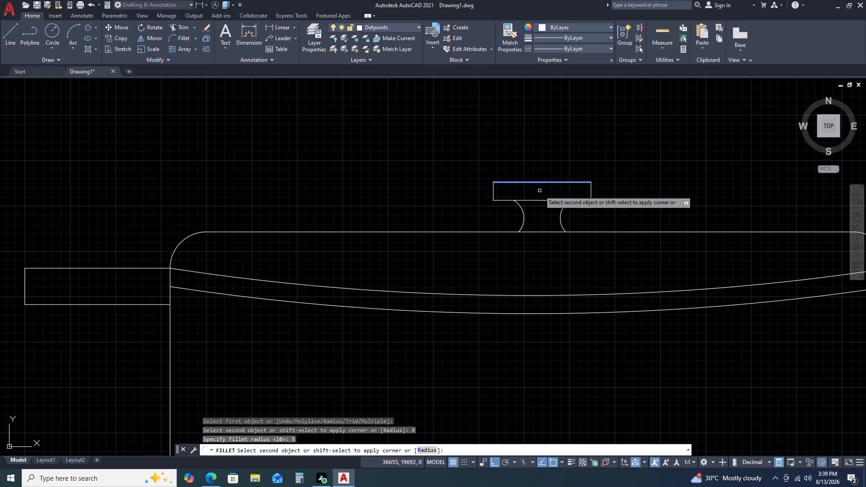
pyautogui.click(493, 190)
pyautogui.press('space')
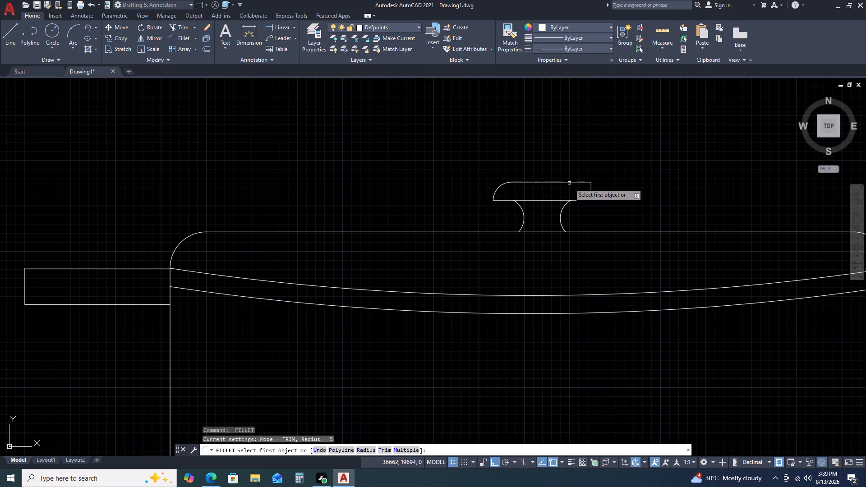
pyautogui.click(569, 183)
pyautogui.click(590, 193)
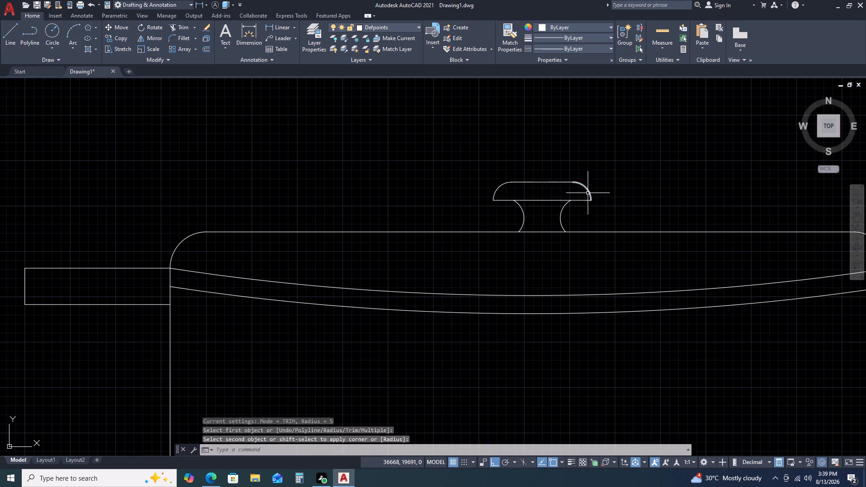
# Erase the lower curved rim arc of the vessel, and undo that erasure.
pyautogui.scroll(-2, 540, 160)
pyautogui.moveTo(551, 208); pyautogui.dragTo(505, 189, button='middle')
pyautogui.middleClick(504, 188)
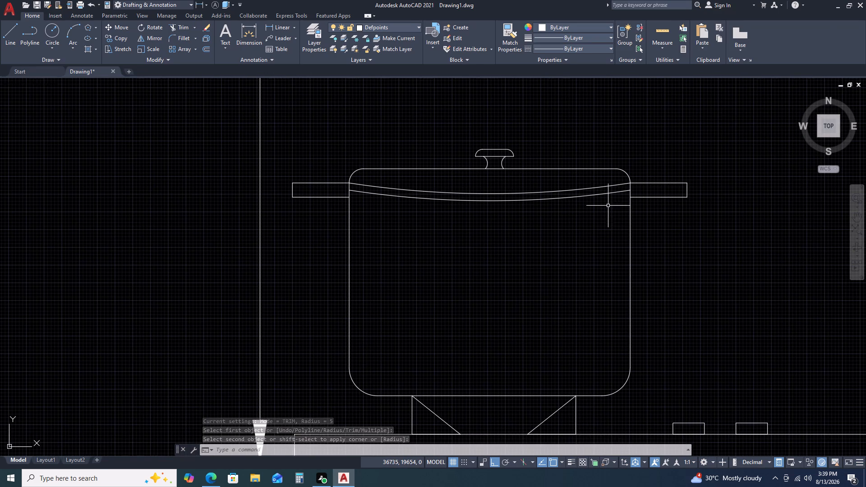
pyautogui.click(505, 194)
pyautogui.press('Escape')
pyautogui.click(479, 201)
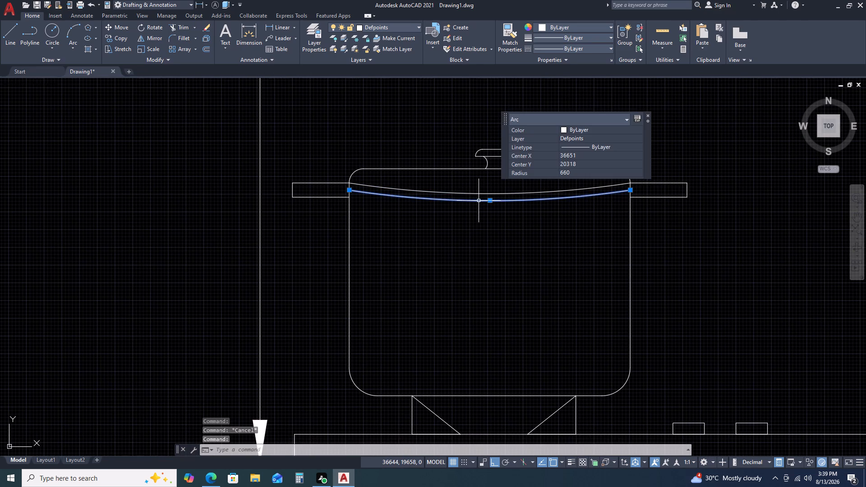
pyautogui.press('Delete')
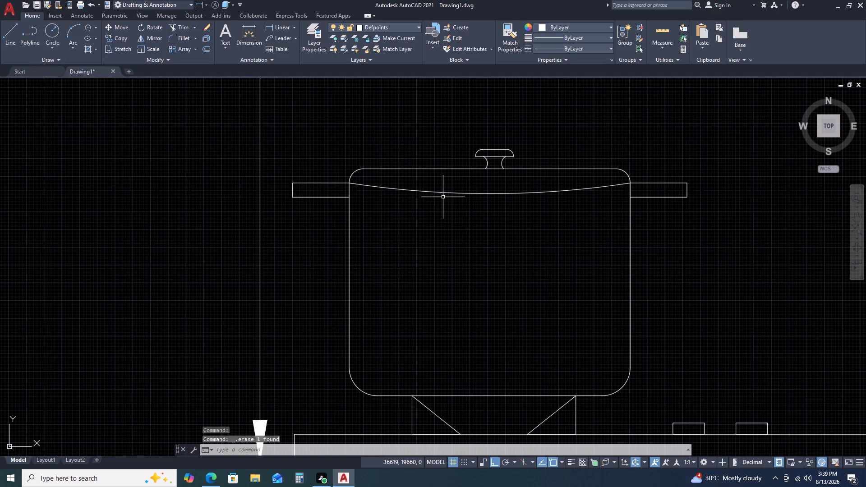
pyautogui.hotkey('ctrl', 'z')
# Erase the upper of the vessel's two curved rim arcs.
pyautogui.click(455, 193)
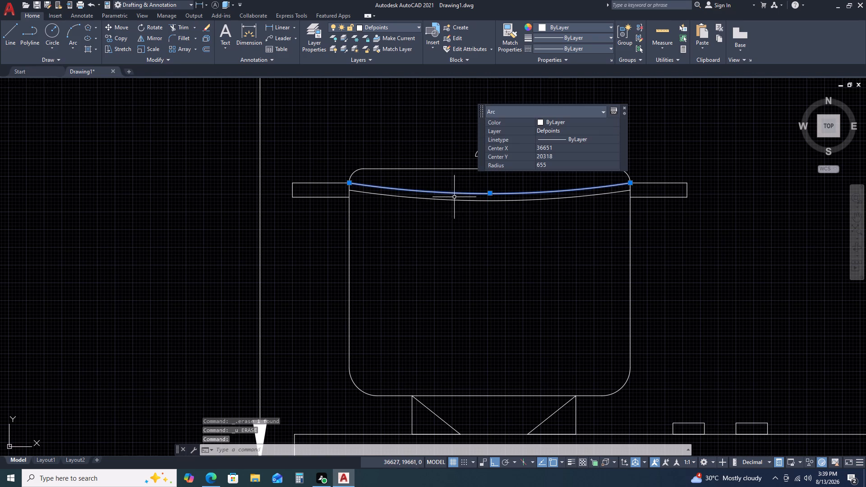
pyautogui.press('Delete')
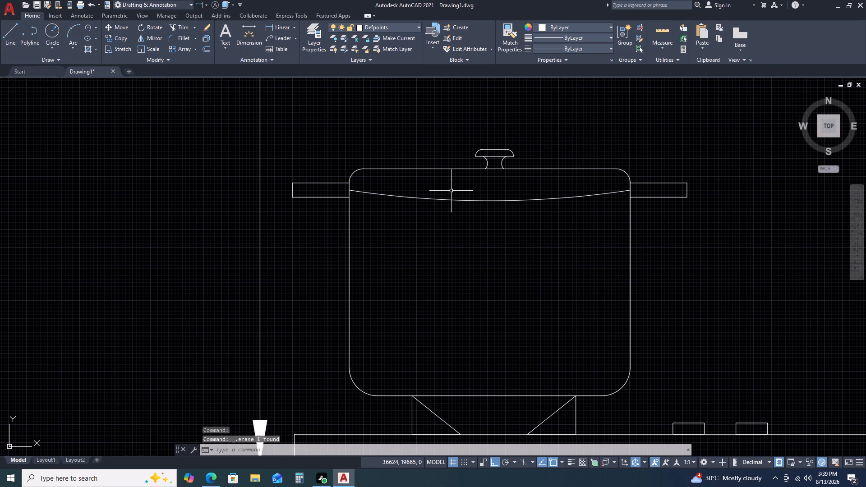
# Draw a horizontal line about 197 long across the vessel, just above the remaining rim arc.
pyautogui.press('l')
pyautogui.press('space')
pyautogui.moveTo(351, 184); pyautogui.dragTo(375, 188)
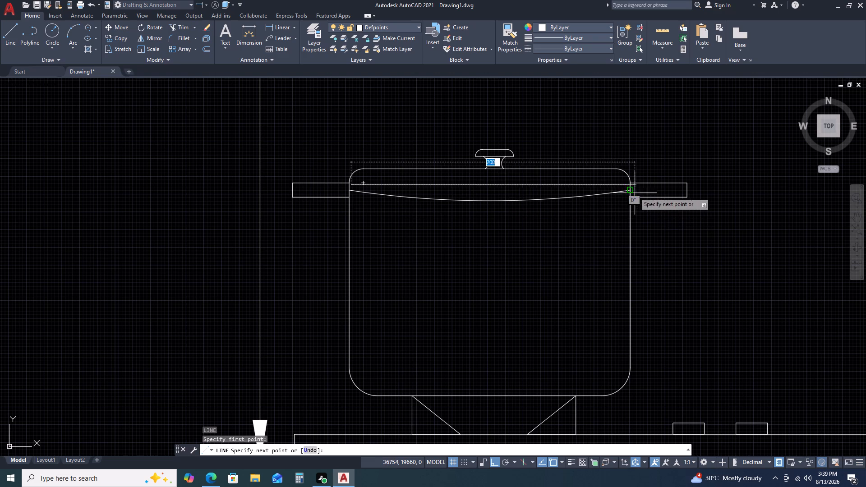
pyautogui.click(631, 185)
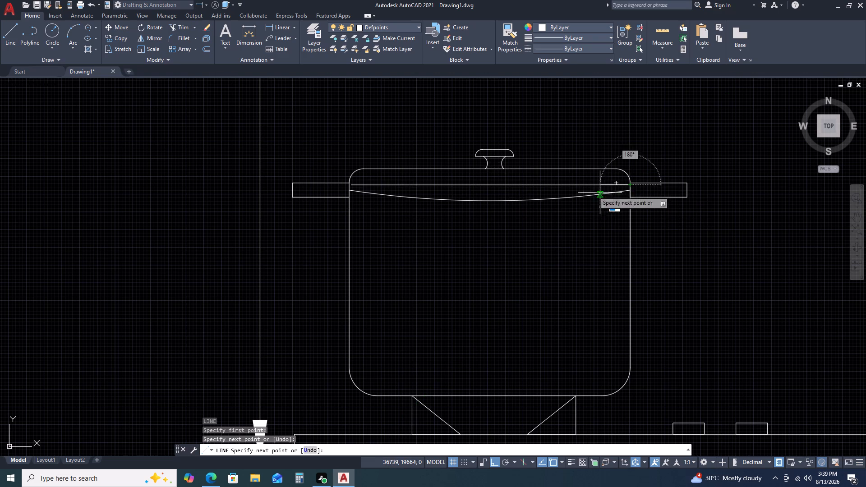
pyautogui.press('Escape')
# Stretch the left end of the new horizontal rim line to meet the vessel's left side.
pyautogui.scroll(2, 545, 185)
pyautogui.click(415, 174)
pyautogui.click(379, 190)
pyautogui.scroll(-2, 425, 188)
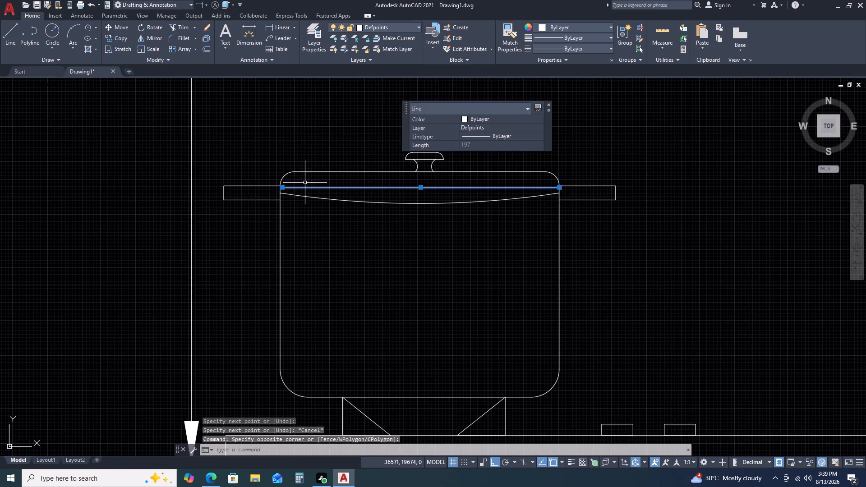
pyautogui.scroll(3, 304, 186)
pyautogui.click(216, 191)
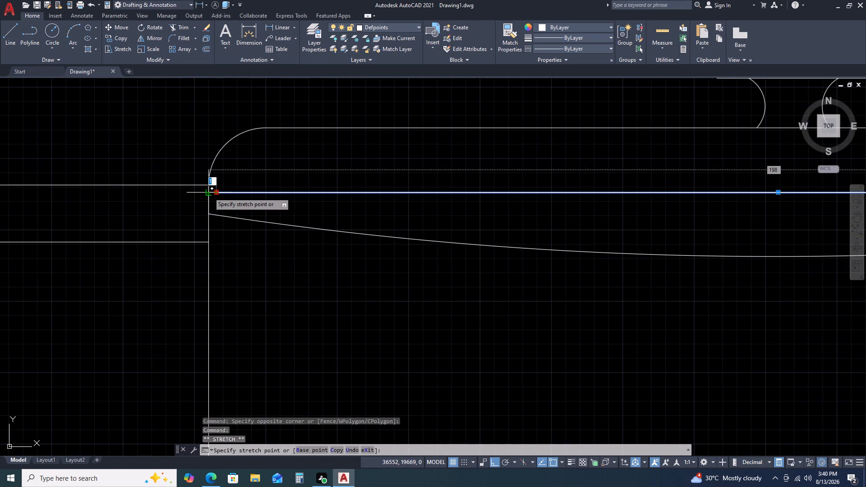
pyautogui.click(207, 193)
pyautogui.press('Escape')
# Draw a three-sided raised block about 2 high and 15 wide on the flat top of the knob.
pyautogui.scroll(-3, 269, 187)
pyautogui.scroll(-1, 415, 196)
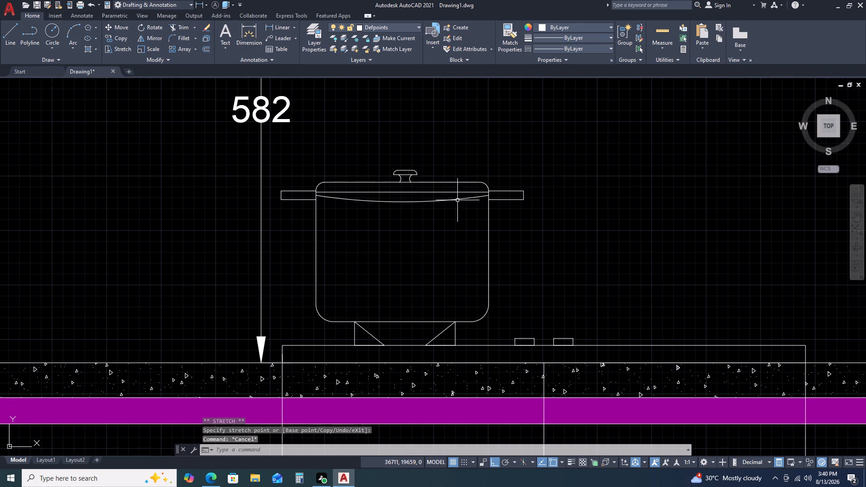
pyautogui.scroll(3, 405, 172)
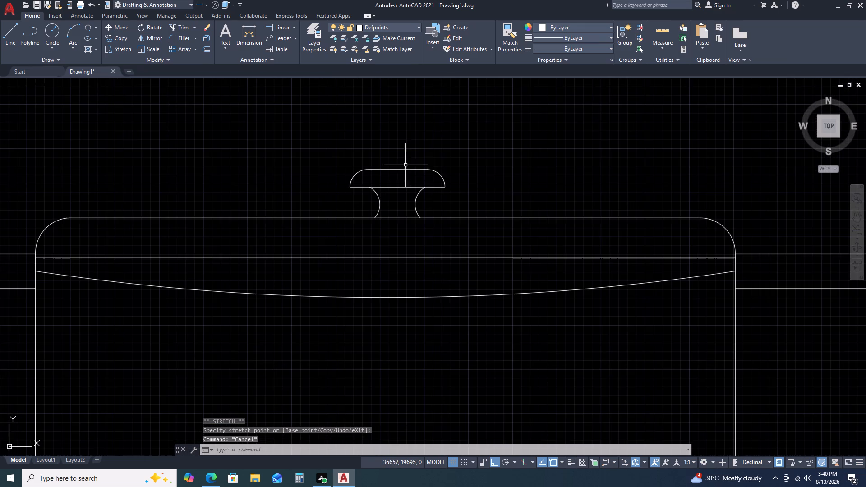
pyautogui.scroll(1, 430, 190)
pyautogui.scroll(-2, 387, 178)
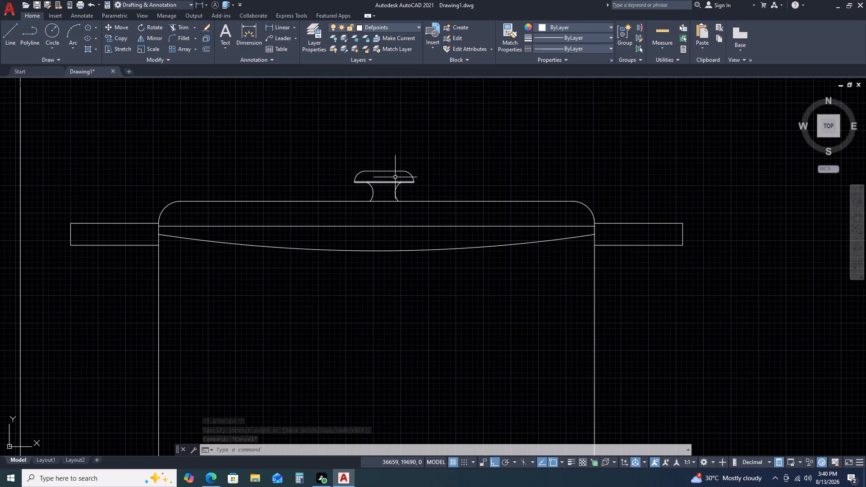
pyautogui.scroll(1, 396, 176)
pyautogui.press('l')
pyautogui.press('space')
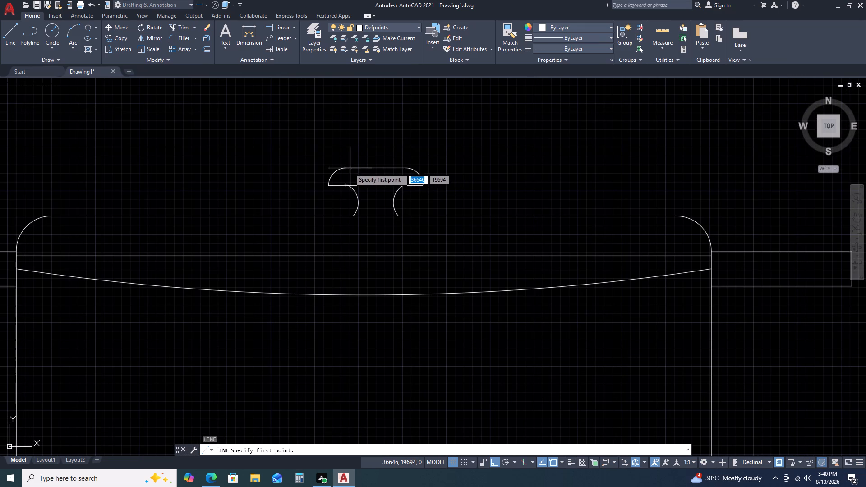
pyautogui.click(345, 168)
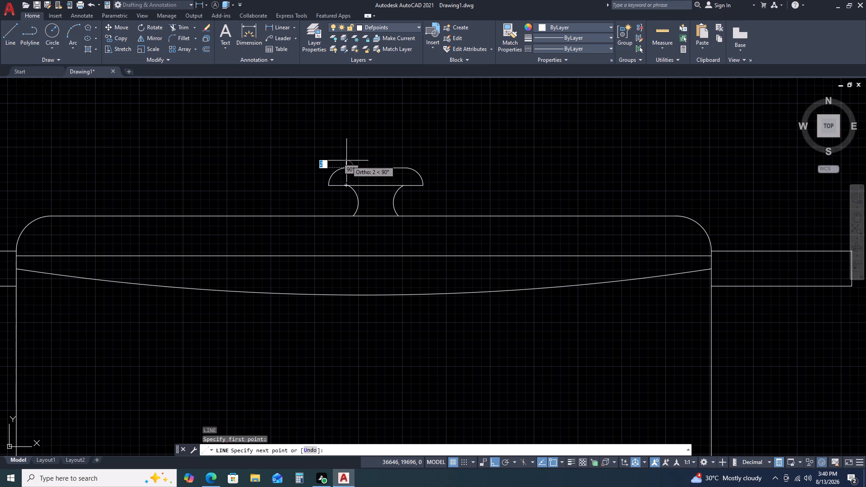
pyautogui.click(346, 161)
pyautogui.click(401, 161)
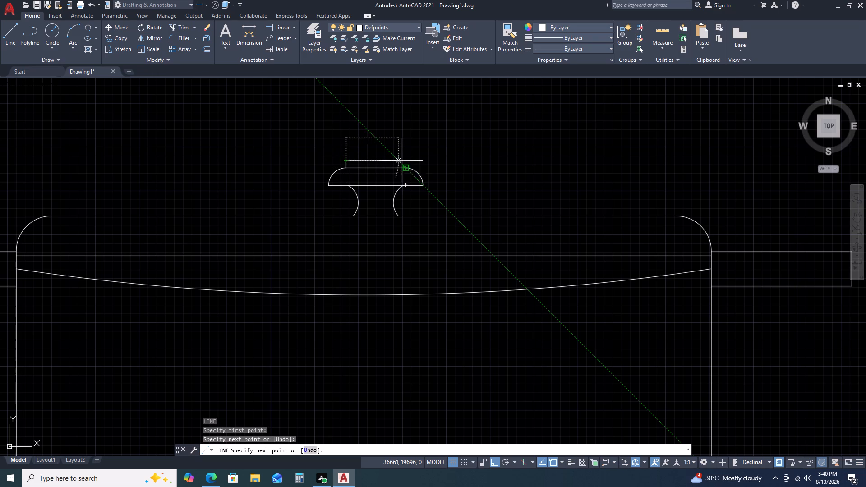
pyautogui.click(401, 167)
pyautogui.press('Escape')
# Erase the right vertical line of the raised block on the knob.
pyautogui.scroll(3, 368, 164)
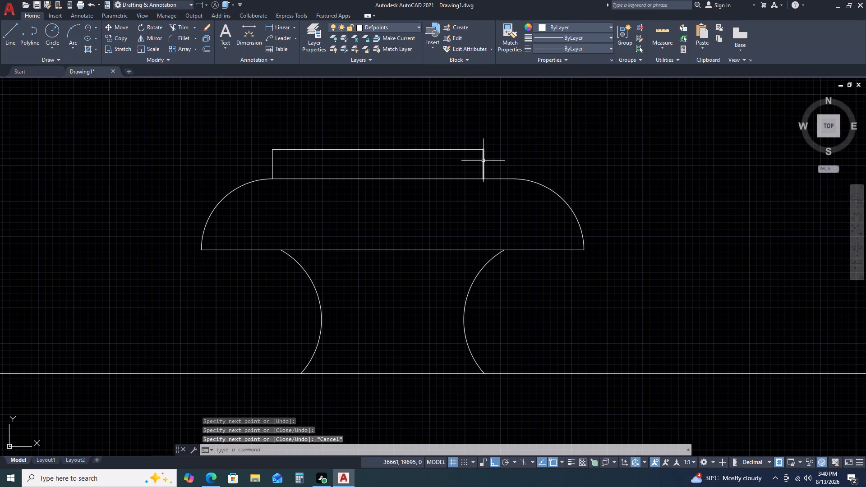
pyautogui.click(483, 161)
pyautogui.press('Delete')
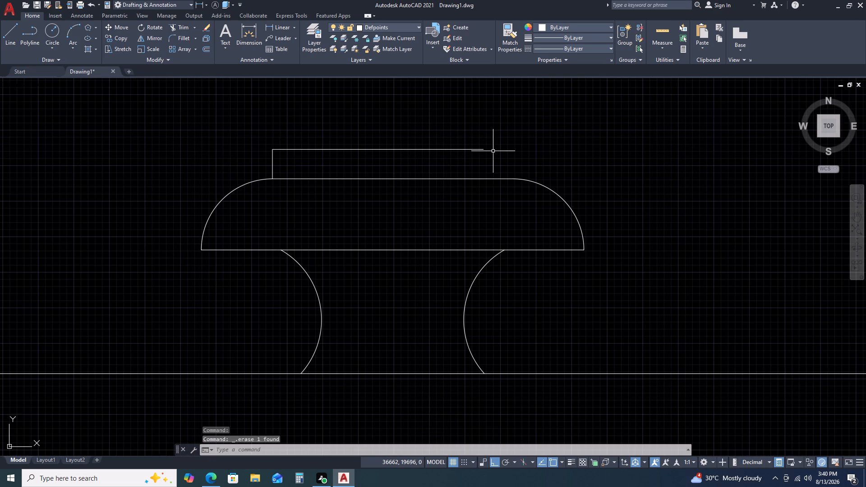
# Draw a vertical line up from the start of the knob's right fillet and a segment leftward to meet the block's top line.
pyautogui.write('L')
pyautogui.press('space')
pyautogui.click(516, 179)
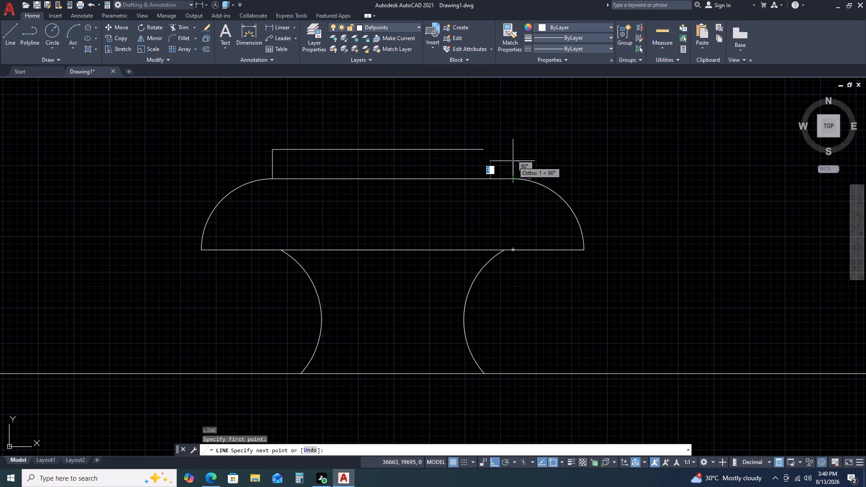
pyautogui.click(513, 149)
pyautogui.click(474, 148)
pyautogui.press('Escape')
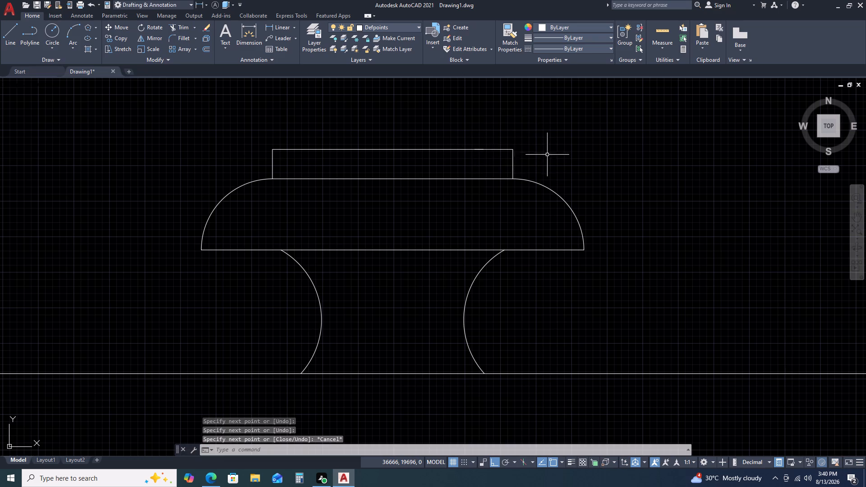
# Erase the short segment overlapping the right end of the raised block's top line.
pyautogui.scroll(3, 491, 153)
pyautogui.click(492, 138)
pyautogui.click(484, 159)
pyautogui.press('Delete')
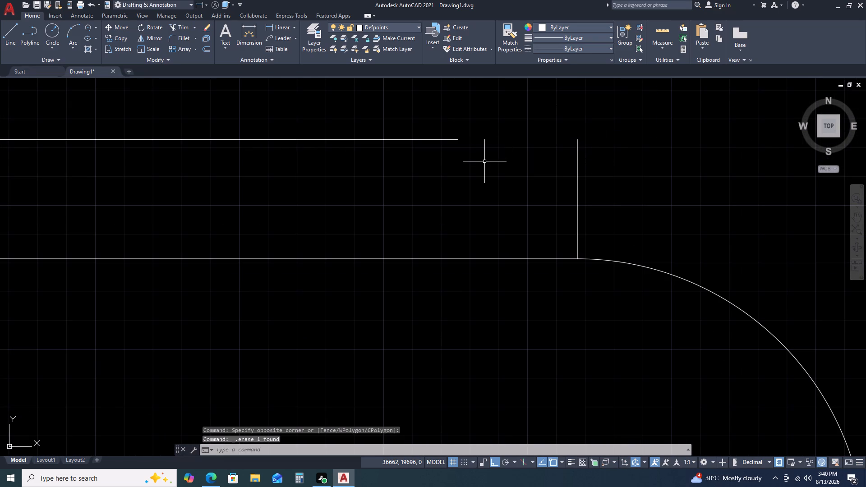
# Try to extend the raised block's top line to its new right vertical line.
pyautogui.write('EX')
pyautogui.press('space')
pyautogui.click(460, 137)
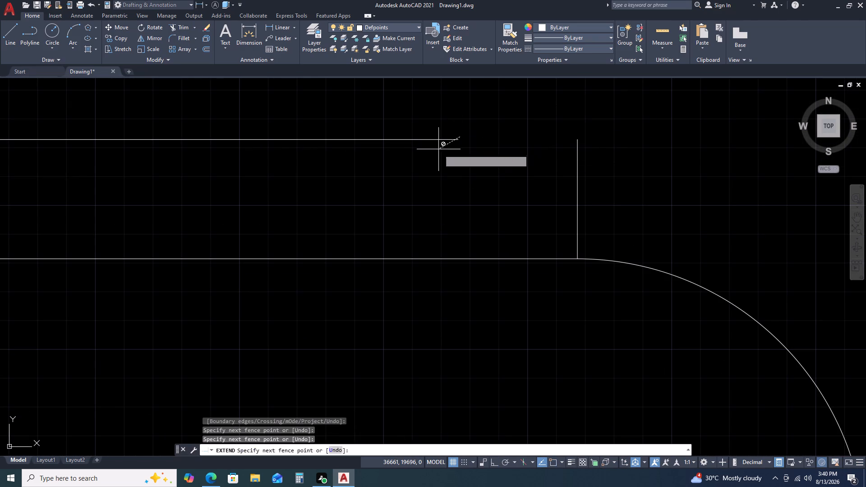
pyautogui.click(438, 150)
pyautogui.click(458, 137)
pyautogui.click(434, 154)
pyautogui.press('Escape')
# Stretch the right end of the raised block's top line to meet the top of its right vertical line.
pyautogui.click(459, 138)
pyautogui.click(447, 147)
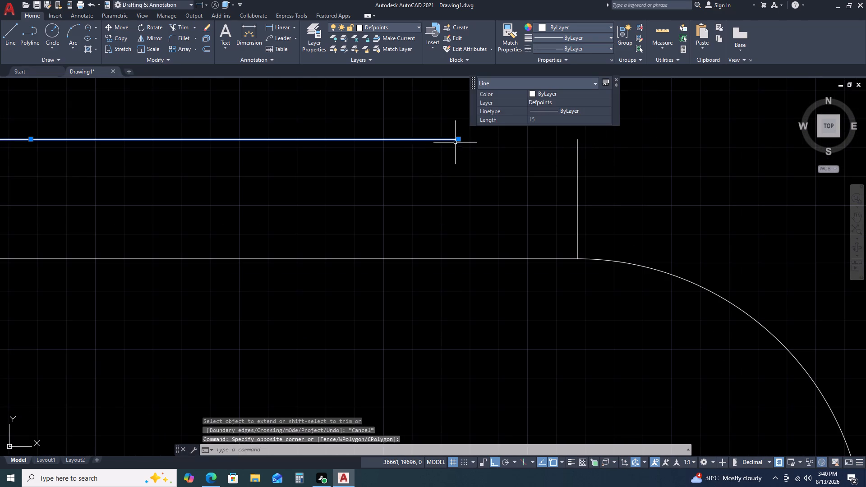
pyautogui.click(458, 141)
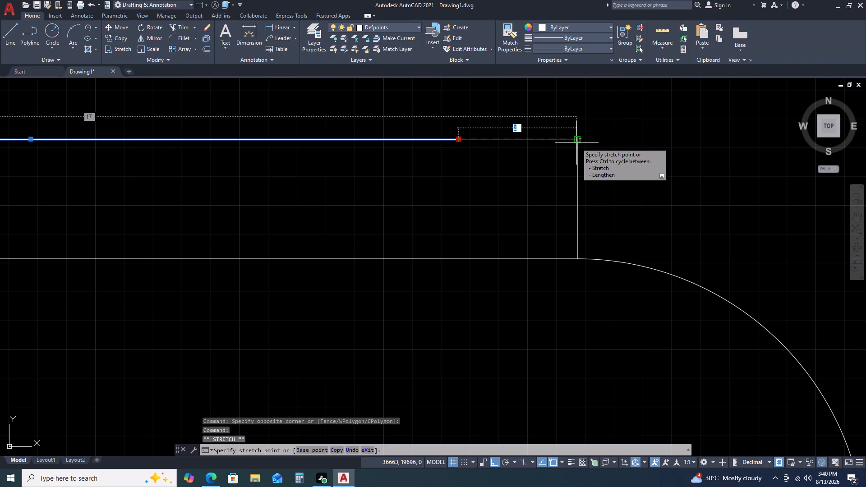
pyautogui.click(576, 143)
pyautogui.press('Escape')
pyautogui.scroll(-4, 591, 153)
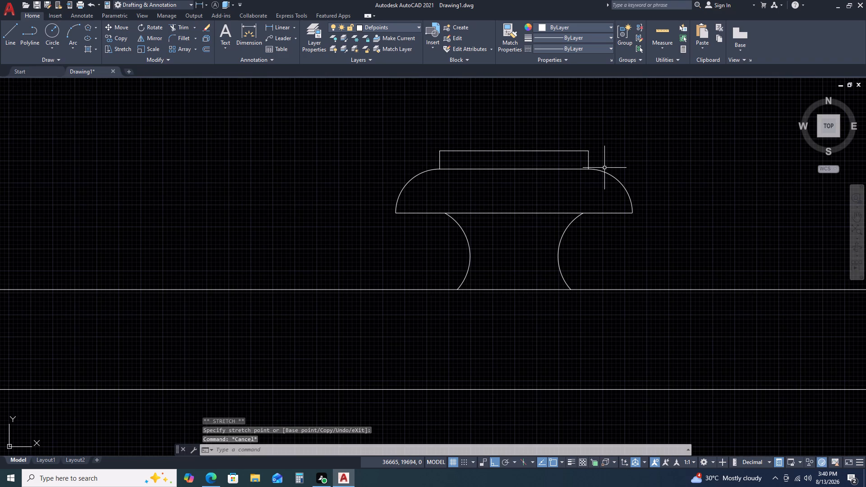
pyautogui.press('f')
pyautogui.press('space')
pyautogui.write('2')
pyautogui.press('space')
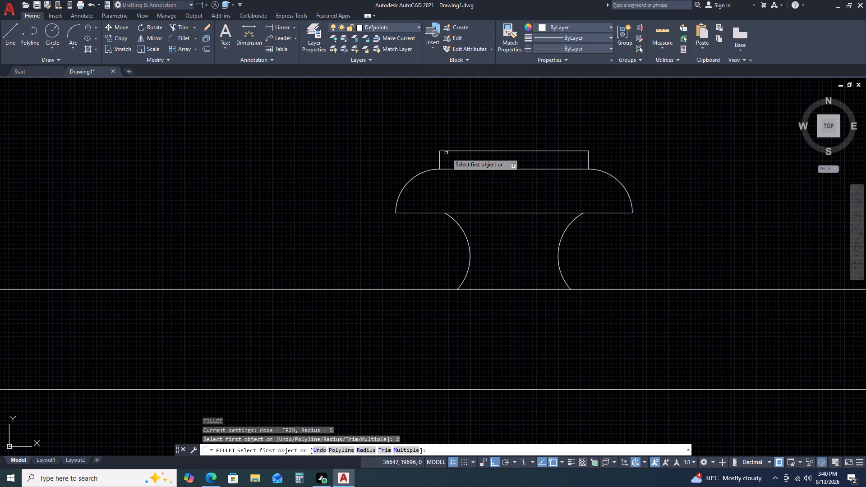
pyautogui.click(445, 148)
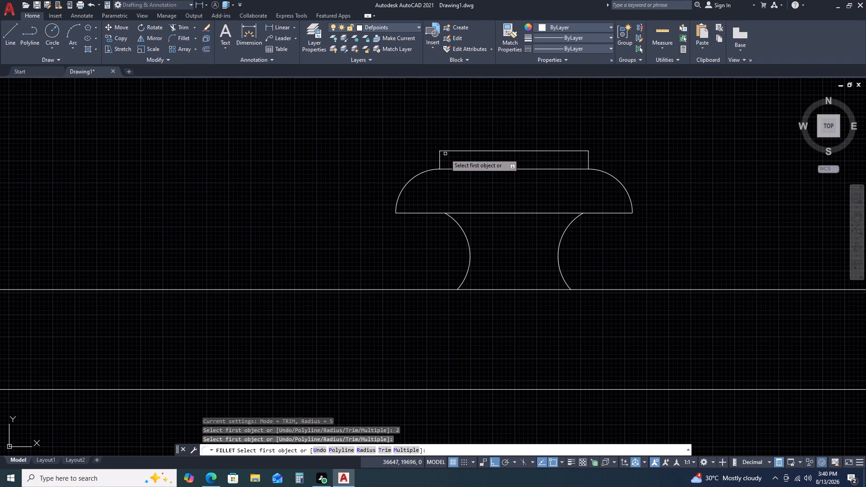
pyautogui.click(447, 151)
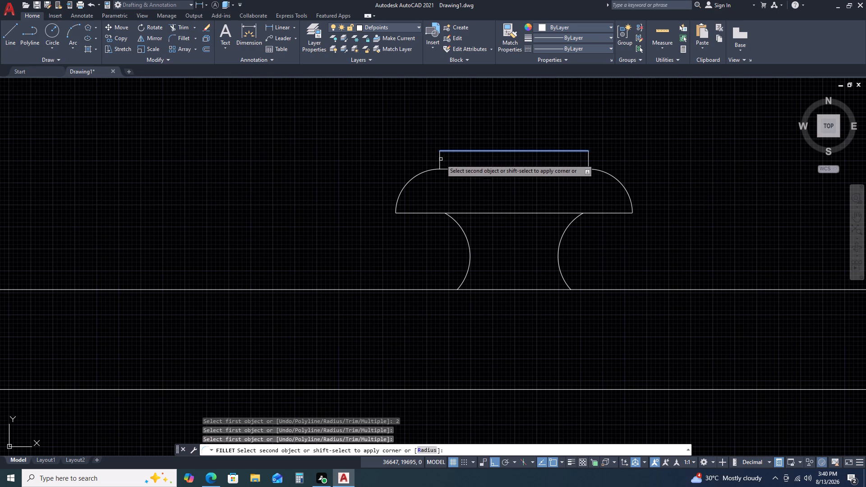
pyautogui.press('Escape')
# Fillet both top corners of the knob's raised block with a radius of 2.
pyautogui.press('f')
pyautogui.press('space')
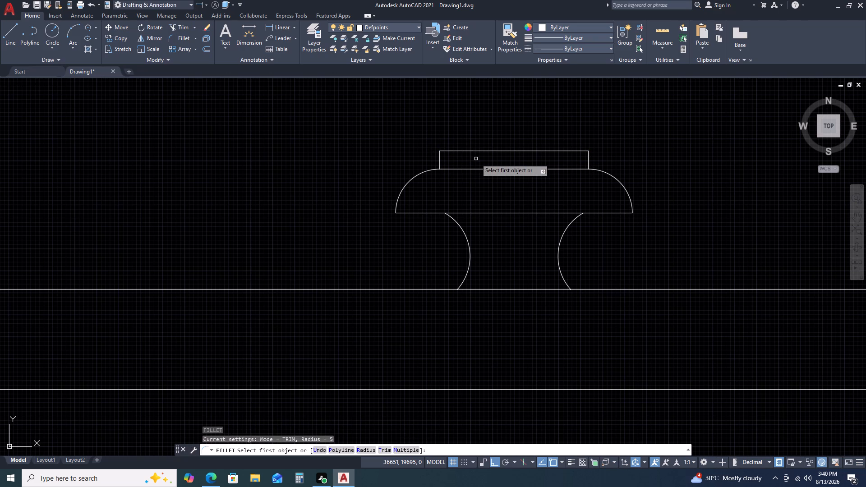
pyautogui.write('R')
pyautogui.press('space')
pyautogui.write('2')
pyautogui.press('space')
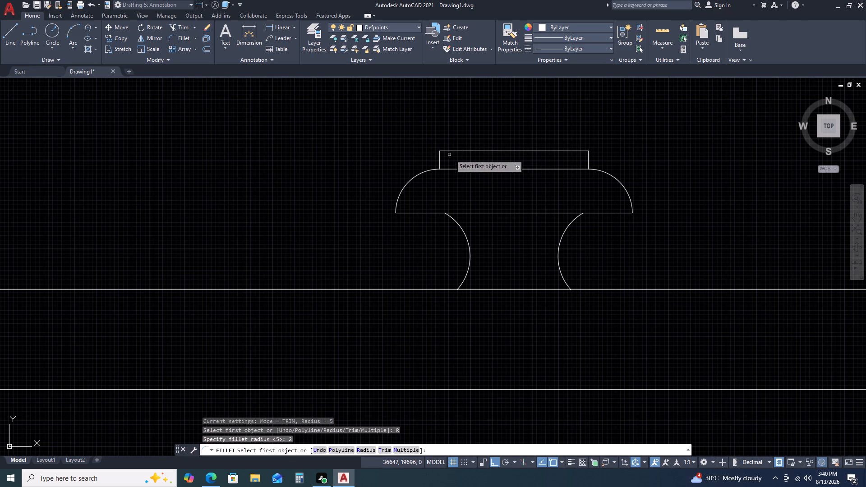
pyautogui.click(454, 152)
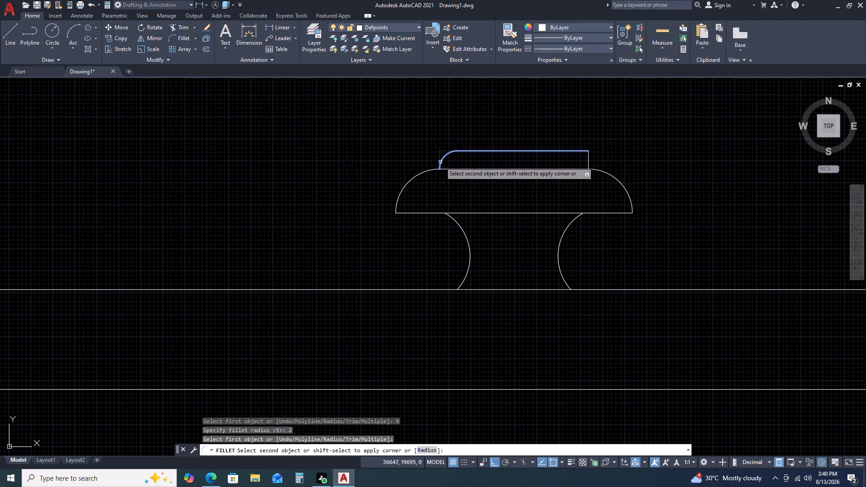
pyautogui.click(440, 162)
pyautogui.press('space')
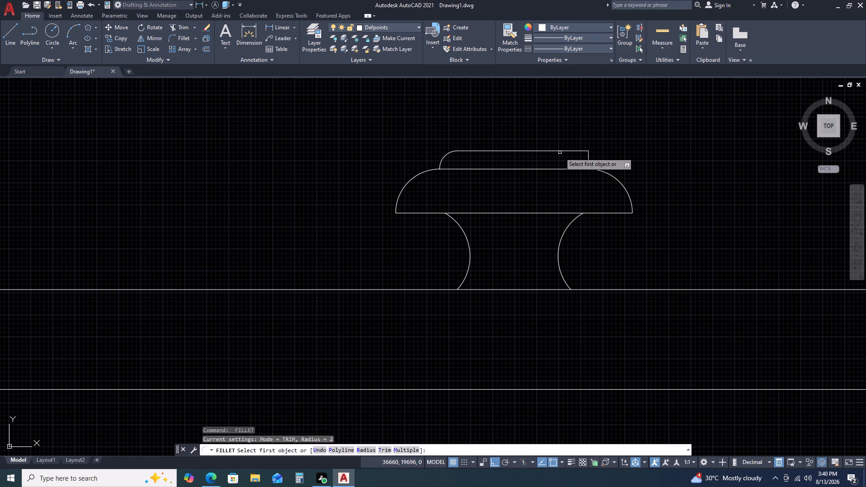
pyautogui.click(561, 151)
pyautogui.click(588, 160)
# Draw a line across the base of the knob's neck, joining the lower ends of its two curved sides.
pyautogui.scroll(-2, 521, 147)
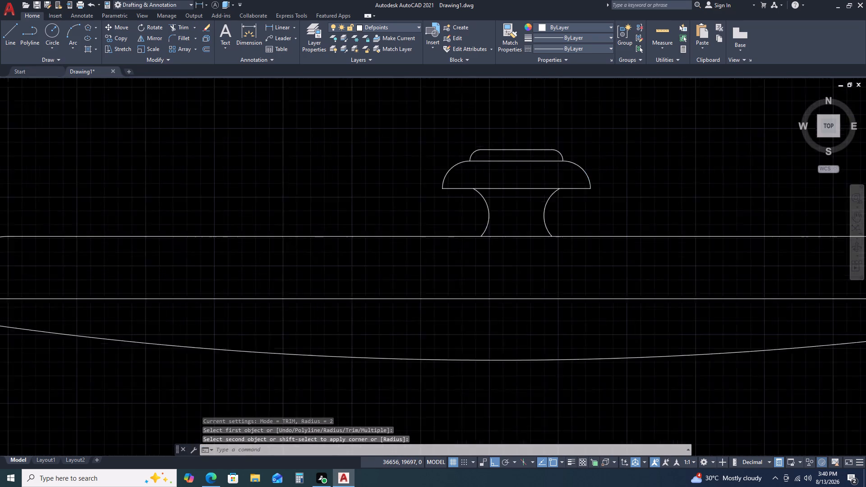
pyautogui.scroll(-2, 521, 147)
pyautogui.scroll(-1, 562, 152)
pyautogui.press('Escape')
pyautogui.scroll(-1, 664, 198)
pyautogui.moveTo(691, 210); pyautogui.dragTo(599, 192, button='middle')
pyautogui.scroll(2, 491, 156)
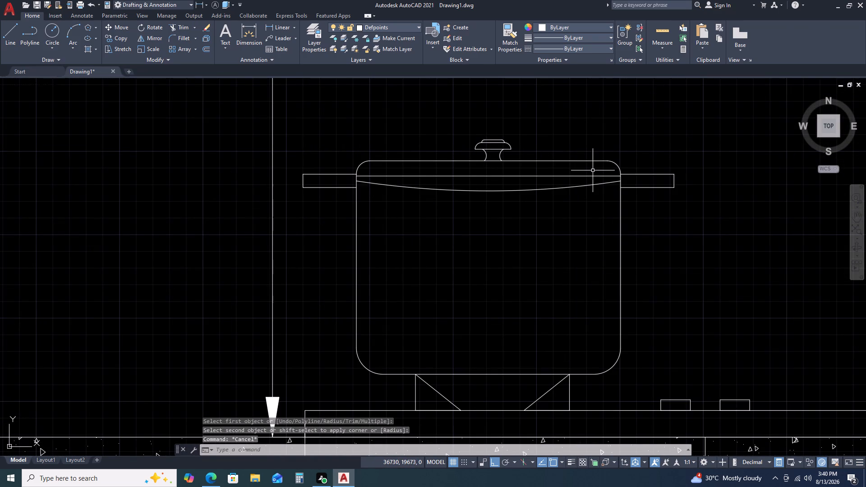
pyautogui.press('l')
pyautogui.press('space')
pyautogui.scroll(2, 493, 156)
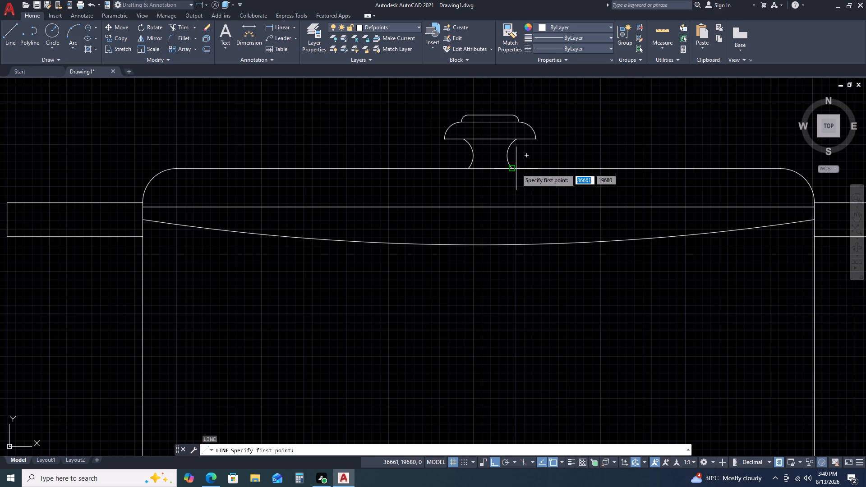
pyautogui.click(513, 169)
pyautogui.click(468, 168)
pyautogui.press('Escape')
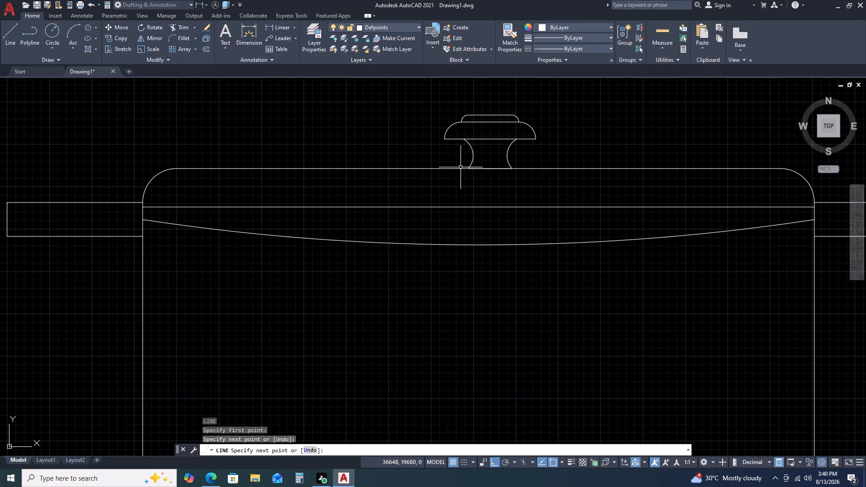
# Move the whole knob from its base midpoint to the midpoint of the lid's top line.
pyautogui.click(418, 101)
pyautogui.click(547, 188)
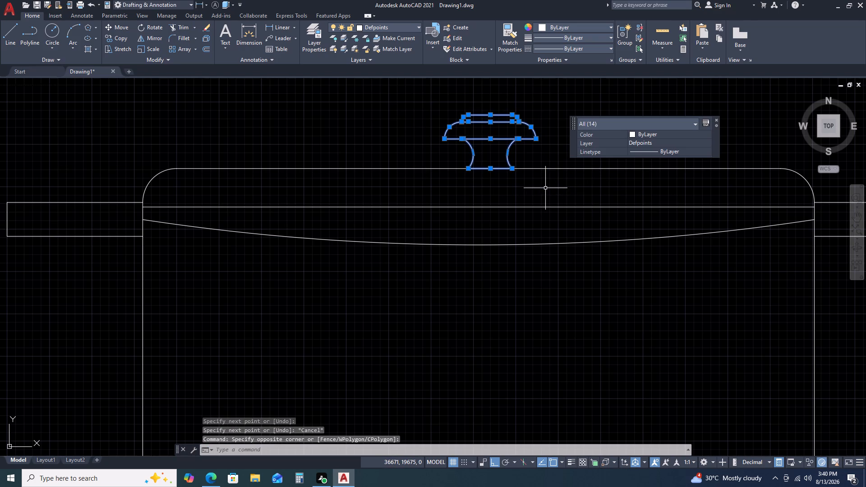
pyautogui.write('M')
pyautogui.press('space')
pyautogui.click(491, 167)
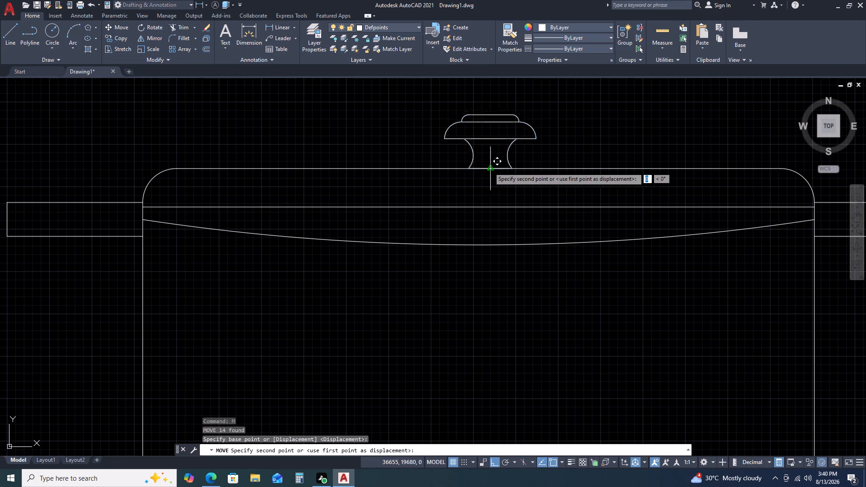
pyautogui.click(479, 168)
# Draw a short vertical dividing line across the middle of the vessel's right handle and of its left handle.
pyautogui.scroll(-3, 558, 146)
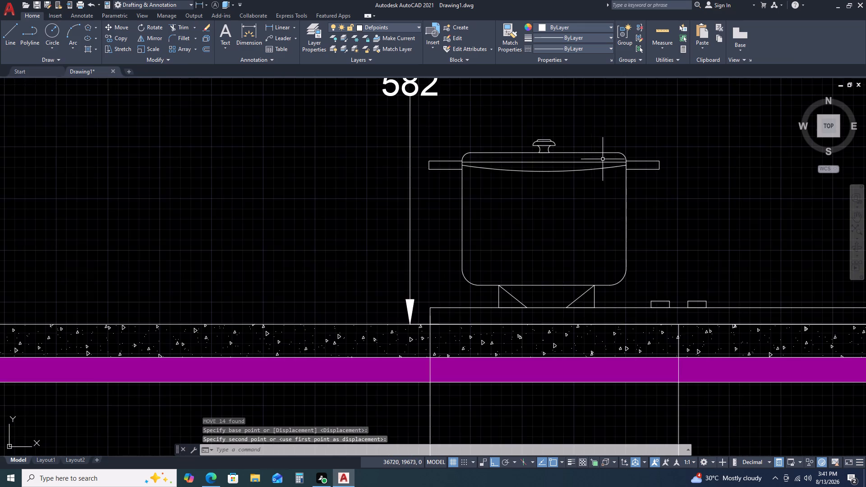
pyautogui.scroll(-1, 603, 160)
pyautogui.moveTo(701, 210); pyautogui.dragTo(590, 173, button='middle')
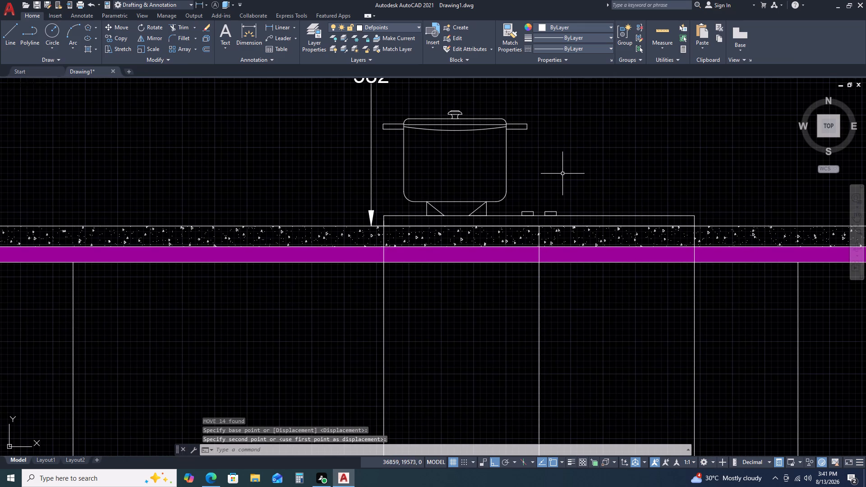
pyautogui.press('l')
pyautogui.press('space')
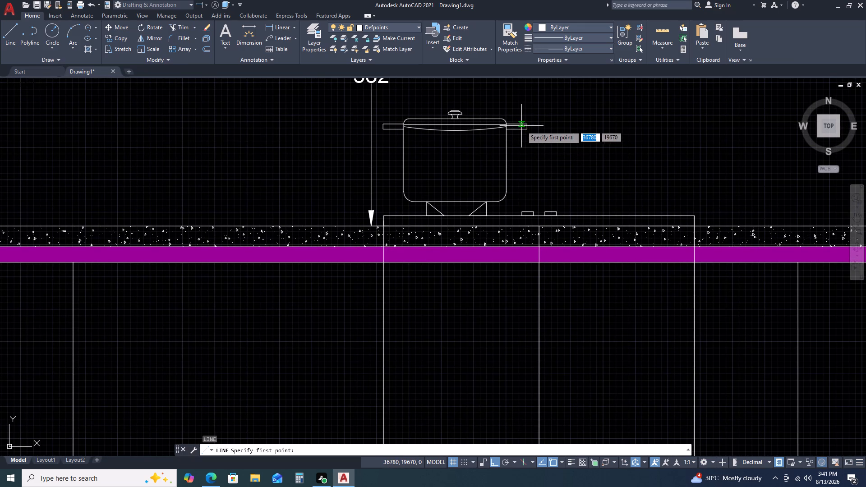
pyautogui.click(519, 126)
pyautogui.click(518, 130)
pyautogui.press('space')
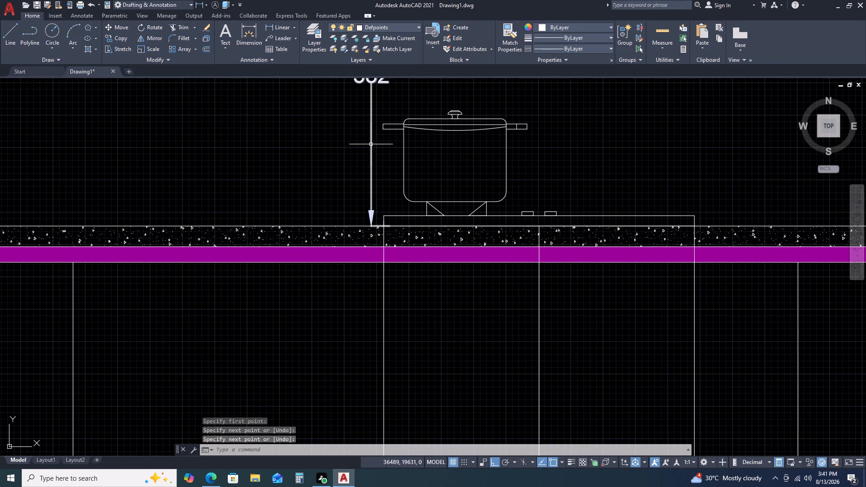
pyautogui.press('space')
pyautogui.click(392, 123)
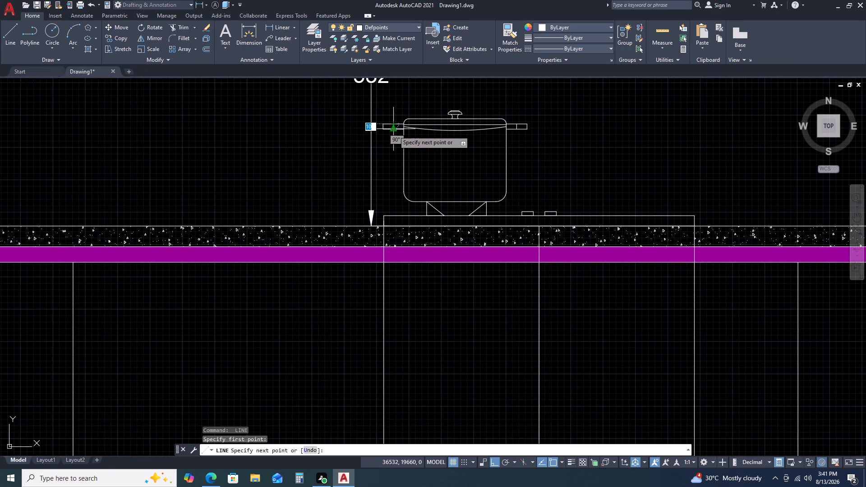
pyautogui.click(393, 129)
pyautogui.press('Escape')
# Move the vessel with its lid, knob and handles slightly straight down so its base overlaps the burner supports' tips.
pyautogui.scroll(-2, 657, 202)
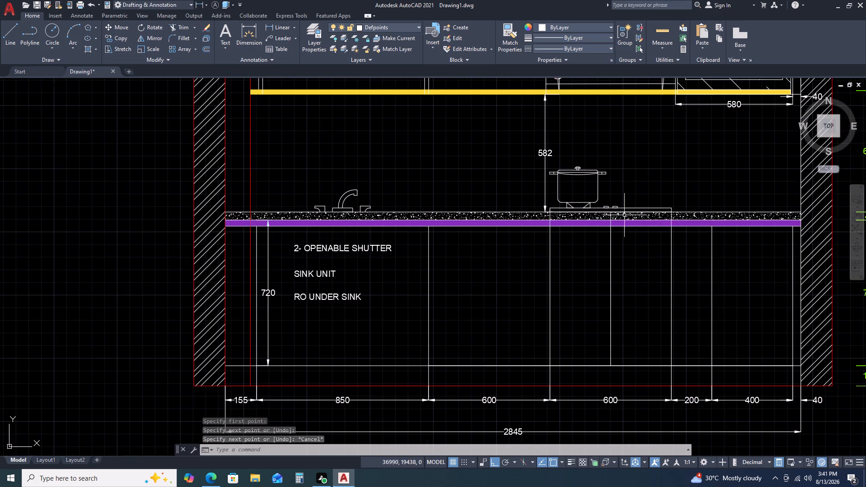
pyautogui.scroll(2, 577, 196)
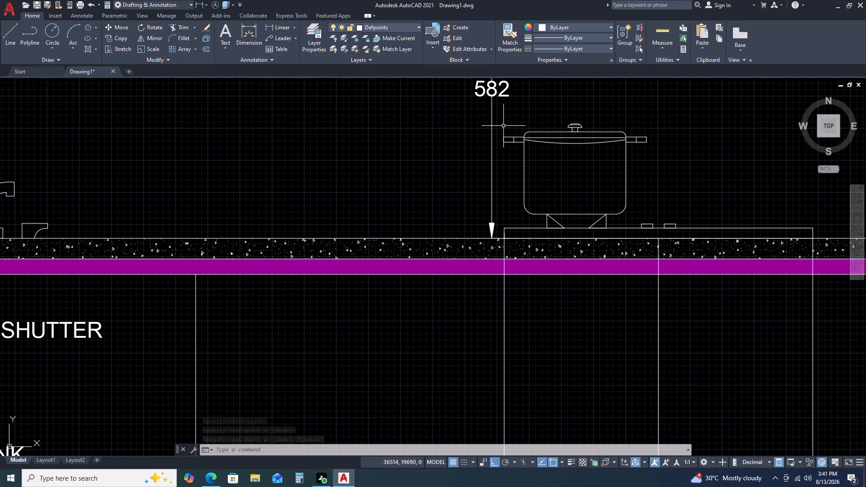
pyautogui.click(501, 121)
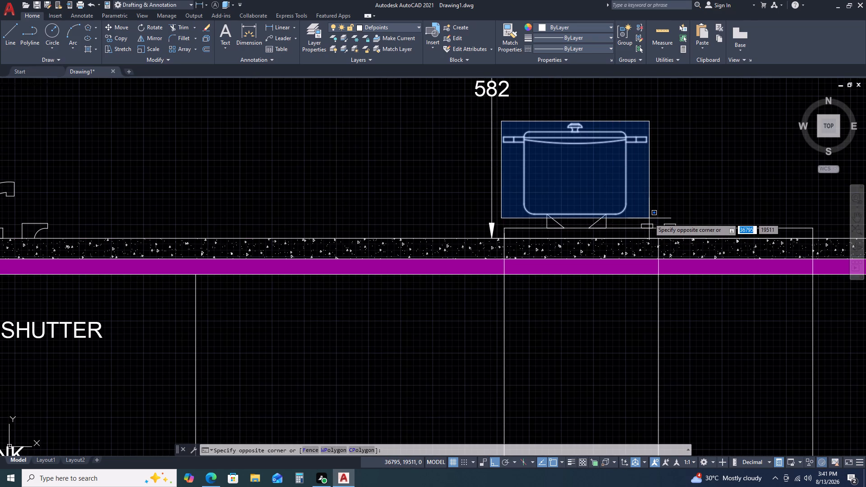
pyautogui.click(649, 218)
pyautogui.press('m')
pyautogui.press('space')
pyautogui.scroll(2, 574, 215)
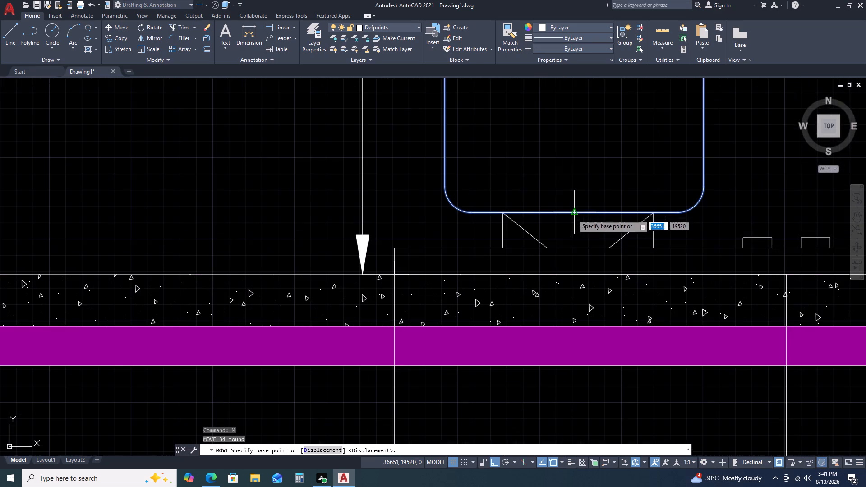
pyautogui.scroll(2, 654, 214)
pyautogui.click(650, 211)
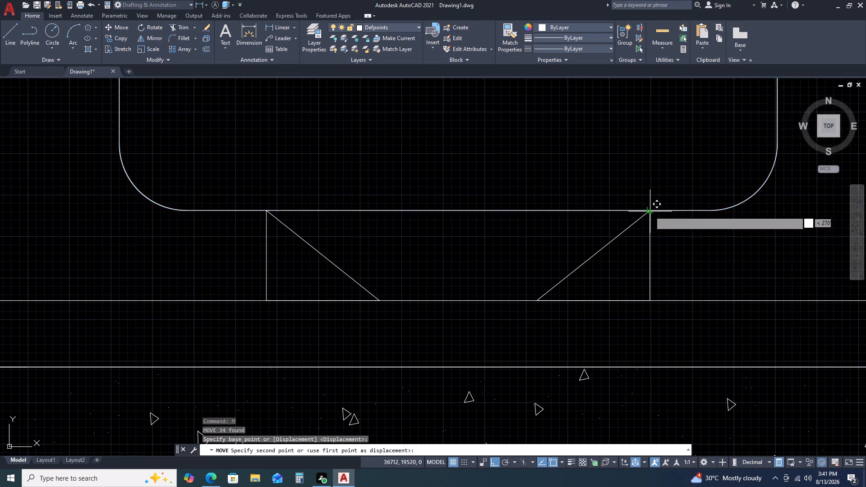
pyautogui.click(650, 228)
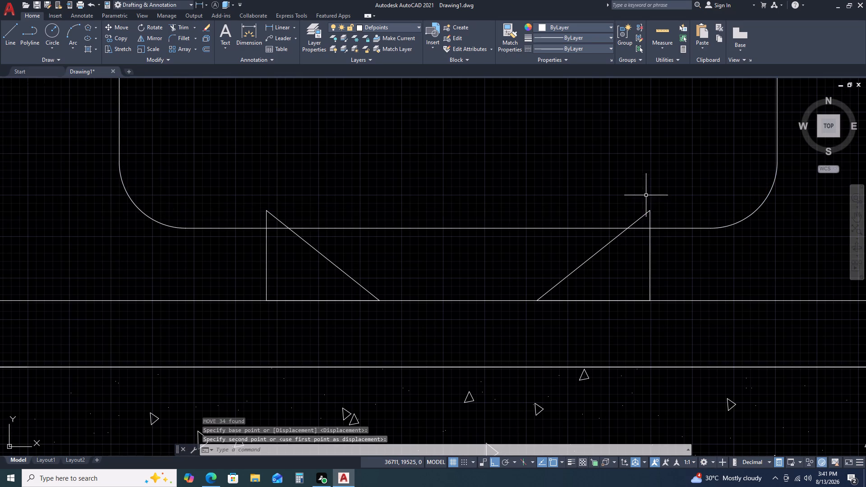
pyautogui.press('Escape')
# Trim the tips of both triangular burner supports that project above the vessel's bottom line.
pyautogui.scroll(-1, 646, 195)
pyautogui.write('TR')
pyautogui.press('space')
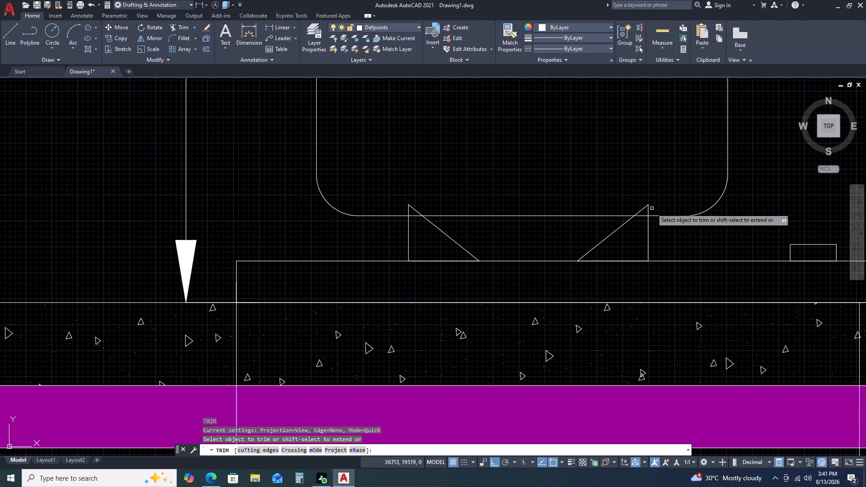
pyautogui.click(656, 209)
pyautogui.click(636, 209)
pyautogui.click(420, 204)
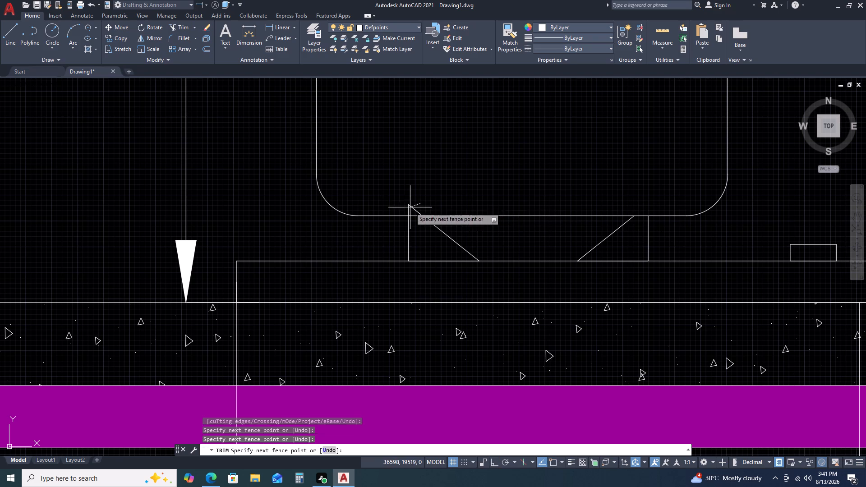
pyautogui.click(402, 210)
pyautogui.scroll(-3, 497, 206)
pyautogui.press('Escape')
# Draw a horizontal line about 202 long across the lower part of the vessel, where its bottom corners start curving.
pyautogui.scroll(-2, 768, 206)
pyautogui.moveTo(759, 211); pyautogui.dragTo(590, 186, button='middle')
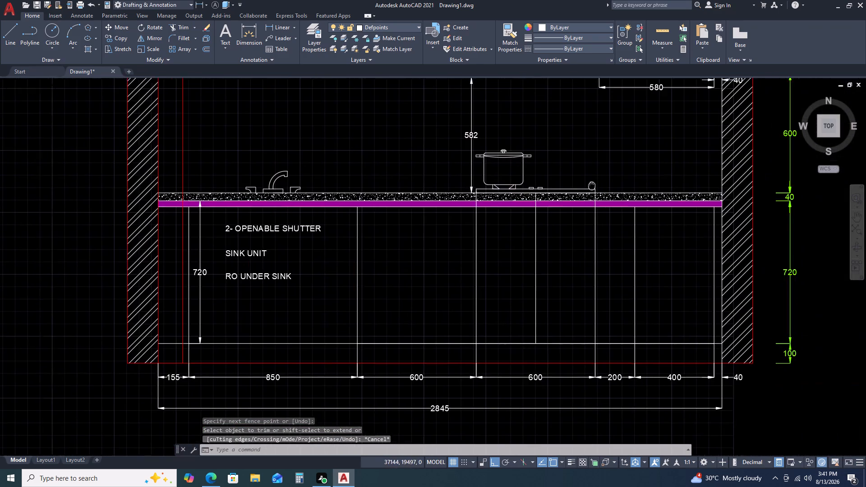
pyautogui.scroll(2, 490, 173)
pyautogui.moveTo(580, 172); pyautogui.dragTo(526, 164, button='middle')
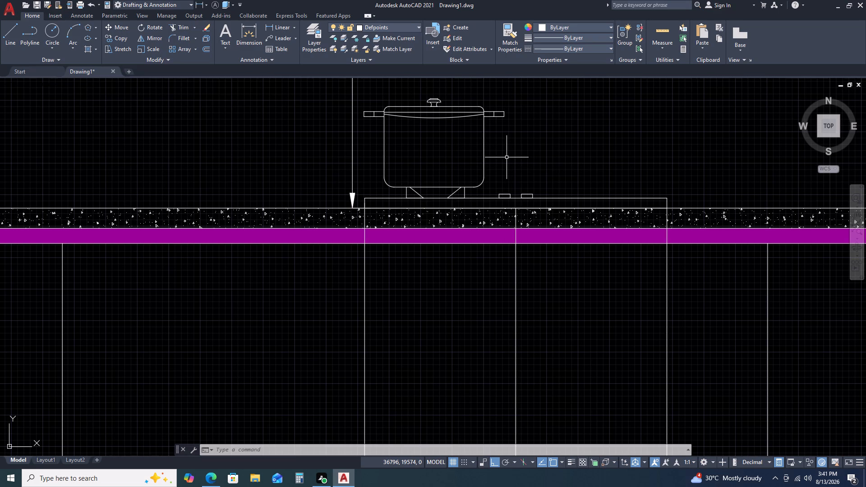
pyautogui.scroll(1, 507, 157)
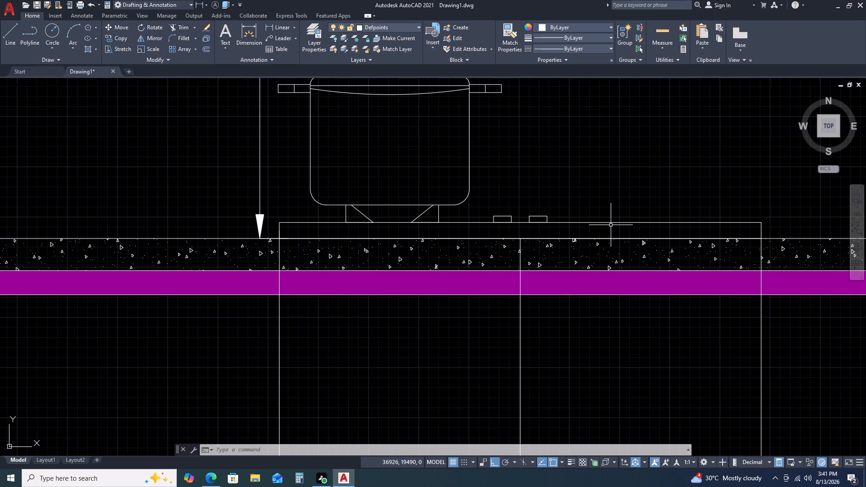
pyautogui.scroll(-1, 609, 226)
pyautogui.moveTo(644, 226); pyautogui.dragTo(584, 211, button='middle')
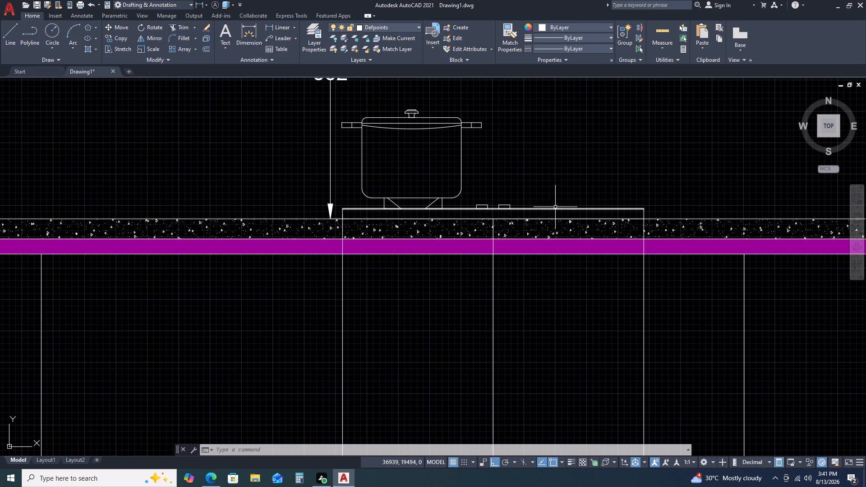
pyautogui.press('l')
pyautogui.press('space')
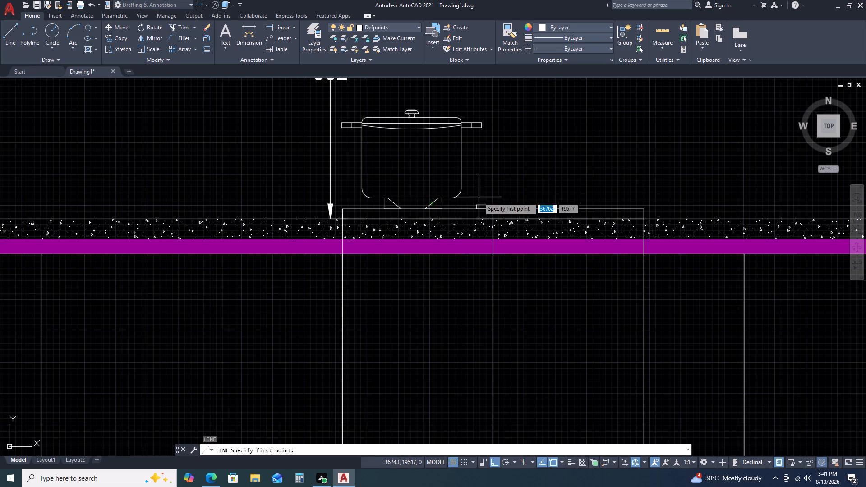
pyautogui.click(359, 191)
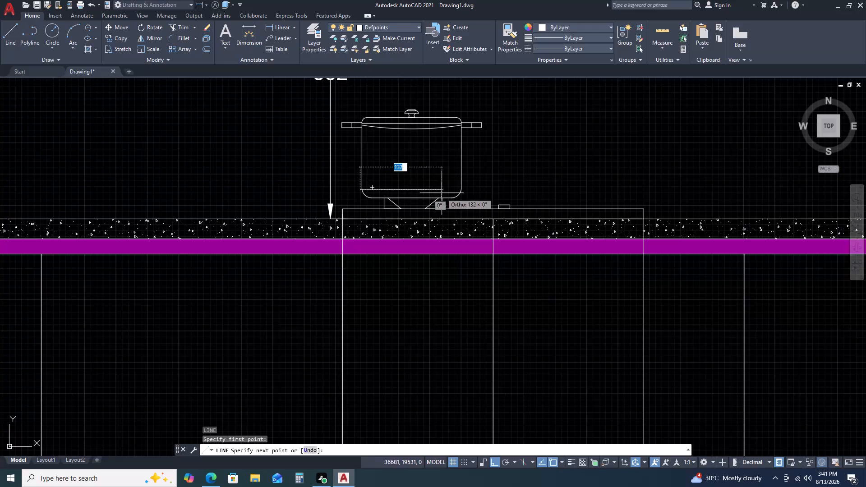
pyautogui.click(461, 190)
pyautogui.press('Escape')
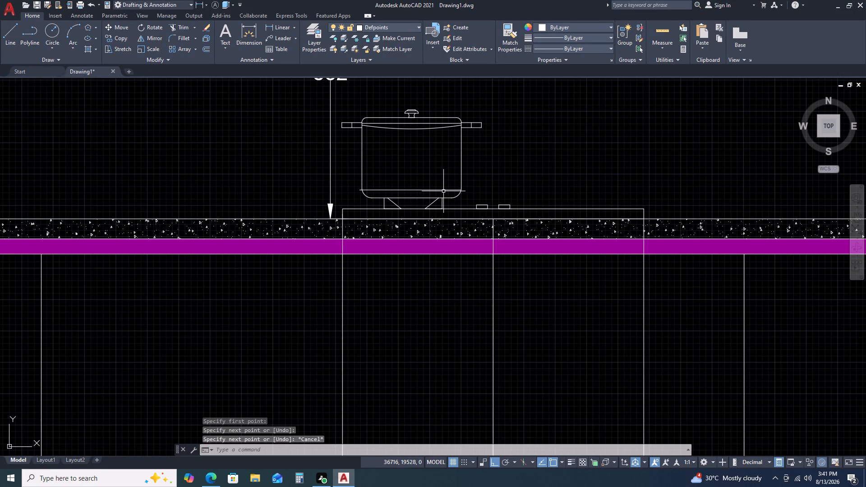
# Shorten the left end of the vessel's lower horizontal line so it meets the vessel's curved left side.
pyautogui.click(442, 191)
pyautogui.scroll(6, 360, 194)
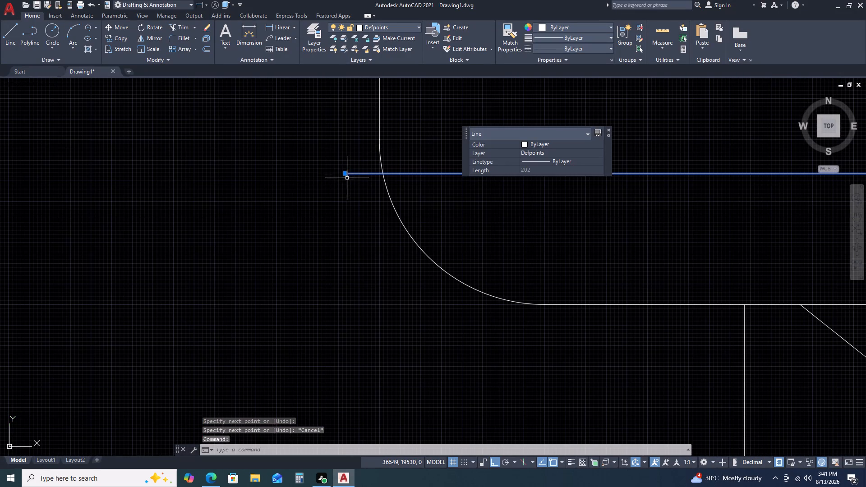
pyautogui.click(345, 176)
pyautogui.click(386, 175)
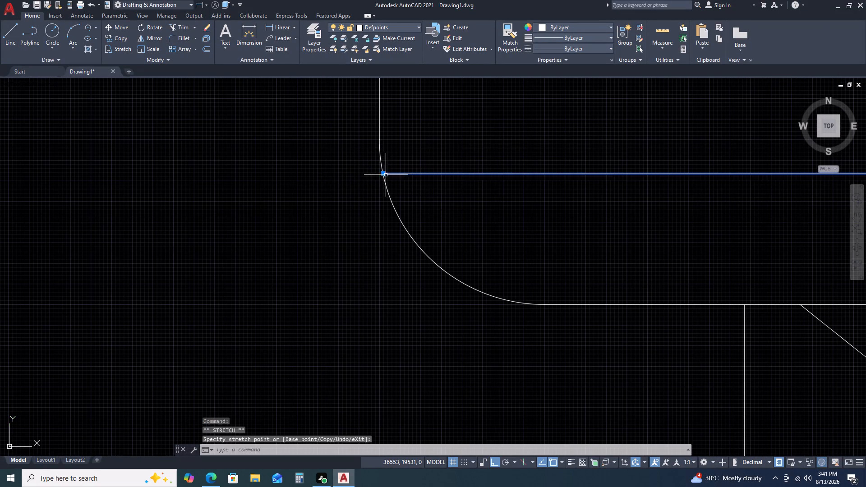
pyautogui.press('Escape')
# Move the vessel's lower horizontal line about 330 straight to the right, clear of the vessel and above the hob.
pyautogui.scroll(-2, 336, 182)
pyautogui.moveTo(524, 192); pyautogui.dragTo(520, 179)
pyautogui.moveTo(505, 163); pyautogui.dragTo(493, 163)
pyautogui.scroll(-4, 539, 177)
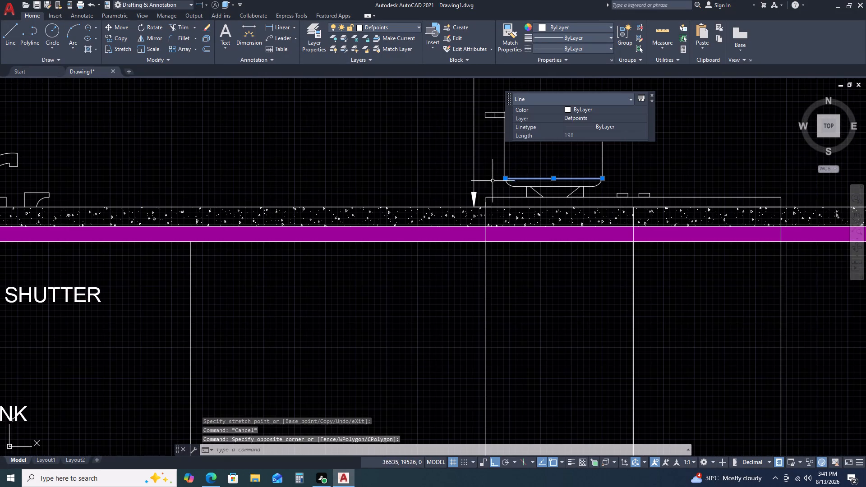
pyautogui.moveTo(685, 201); pyautogui.dragTo(522, 205, button='middle')
pyautogui.moveTo(514, 205); pyautogui.dragTo(502, 205, button='middle')
pyautogui.press('m')
pyautogui.press('space')
pyautogui.click(513, 181)
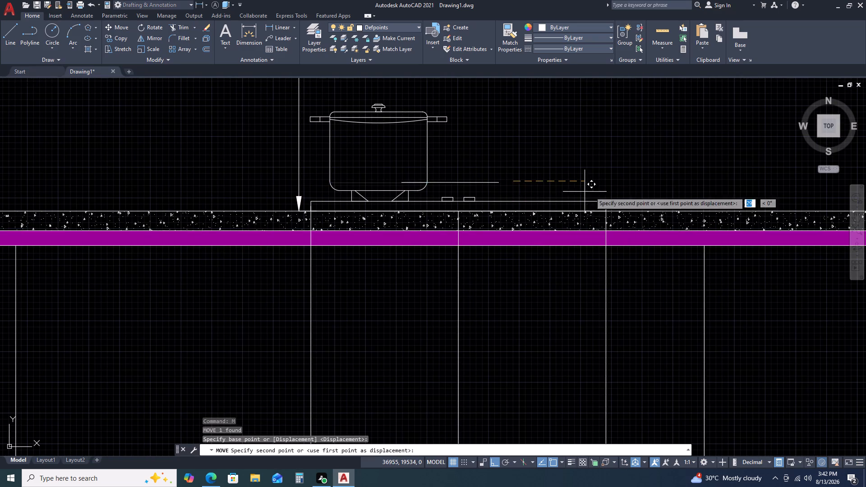
pyautogui.click(676, 198)
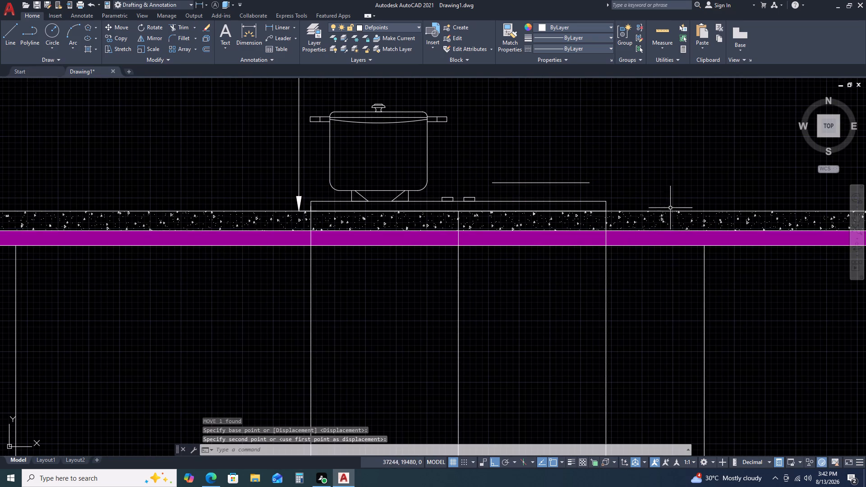
pyautogui.press('Escape')
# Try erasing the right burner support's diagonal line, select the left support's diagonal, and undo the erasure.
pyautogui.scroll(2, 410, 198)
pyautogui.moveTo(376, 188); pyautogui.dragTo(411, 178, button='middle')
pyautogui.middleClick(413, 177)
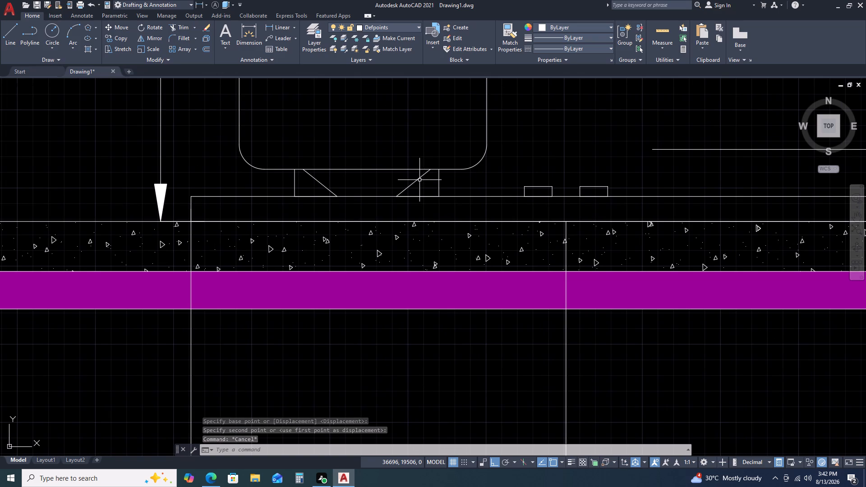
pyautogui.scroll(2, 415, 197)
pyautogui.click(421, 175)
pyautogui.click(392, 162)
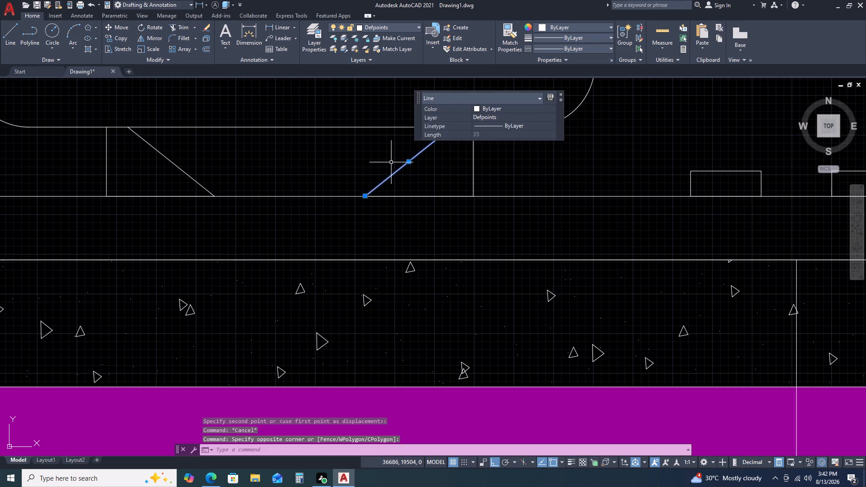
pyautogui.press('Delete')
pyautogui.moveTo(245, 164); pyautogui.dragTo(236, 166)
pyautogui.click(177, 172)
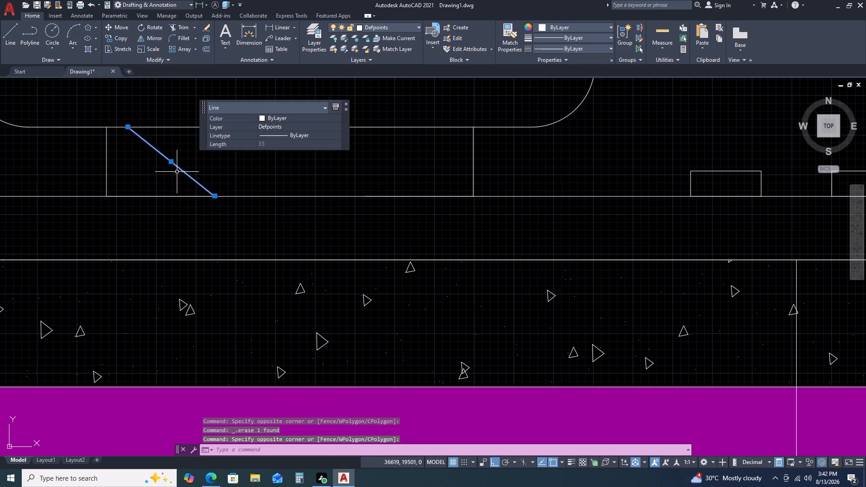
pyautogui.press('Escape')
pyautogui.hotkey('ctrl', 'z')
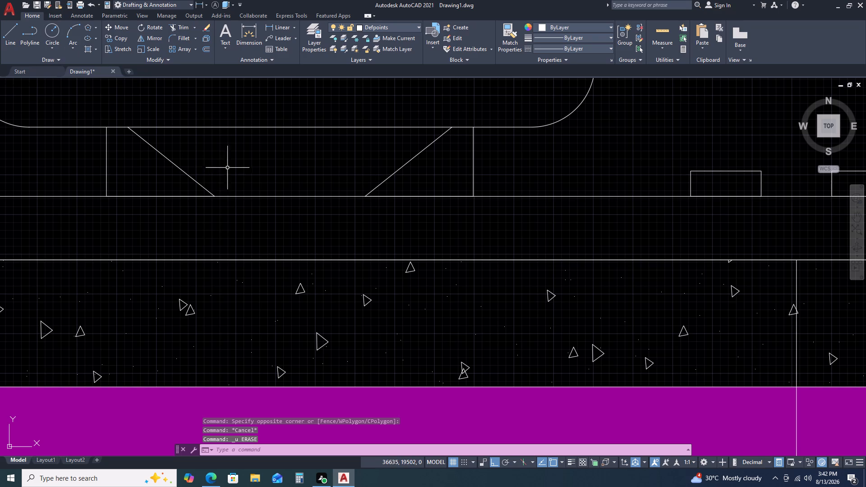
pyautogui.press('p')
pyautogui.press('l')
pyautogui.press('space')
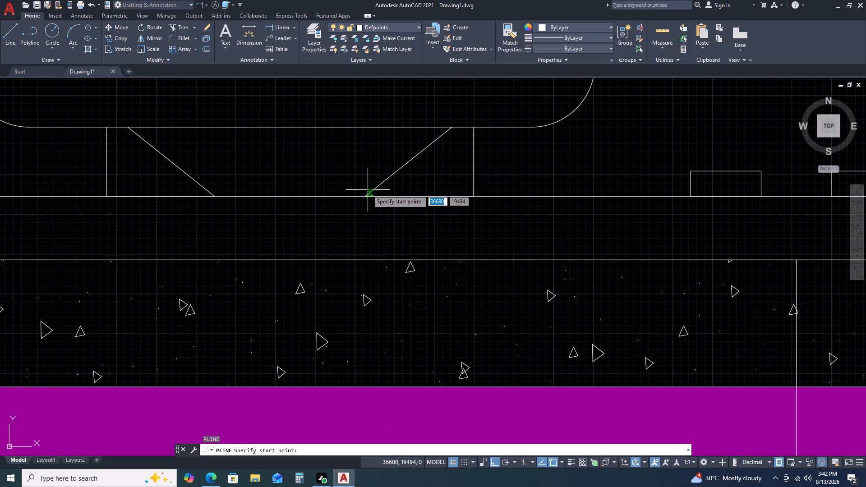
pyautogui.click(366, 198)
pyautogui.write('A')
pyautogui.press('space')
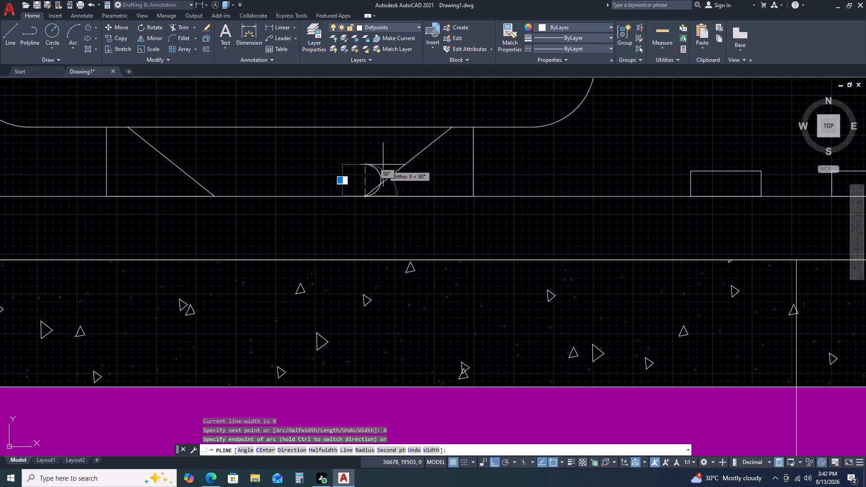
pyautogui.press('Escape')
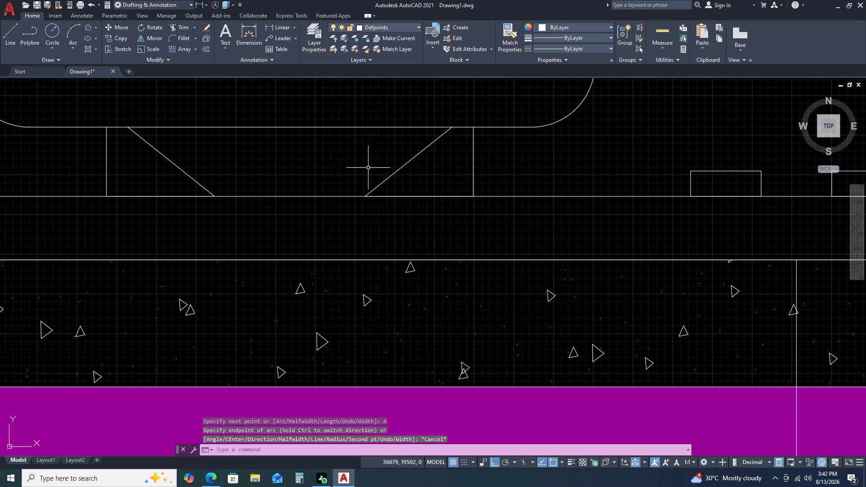
# Draw a polyline from the foot of the right support's diagonal: about 9 up, a small arc, and a larger arc to the diagonal's top.
pyautogui.press('space')
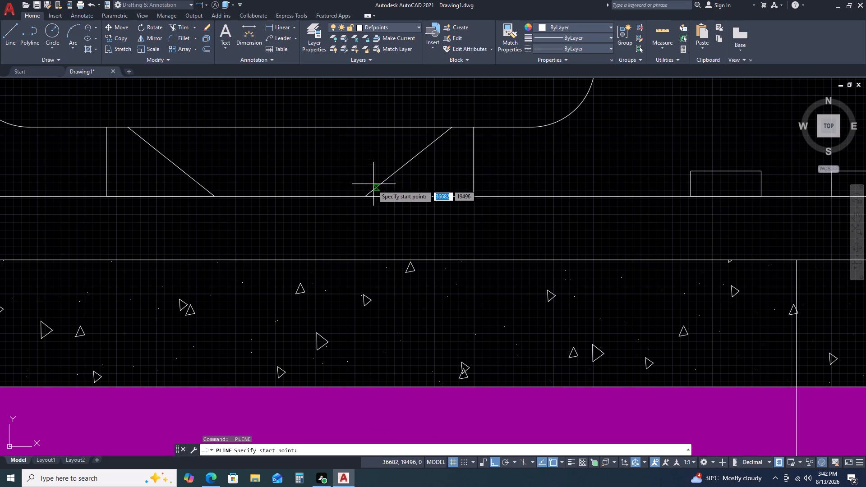
pyautogui.click(365, 196)
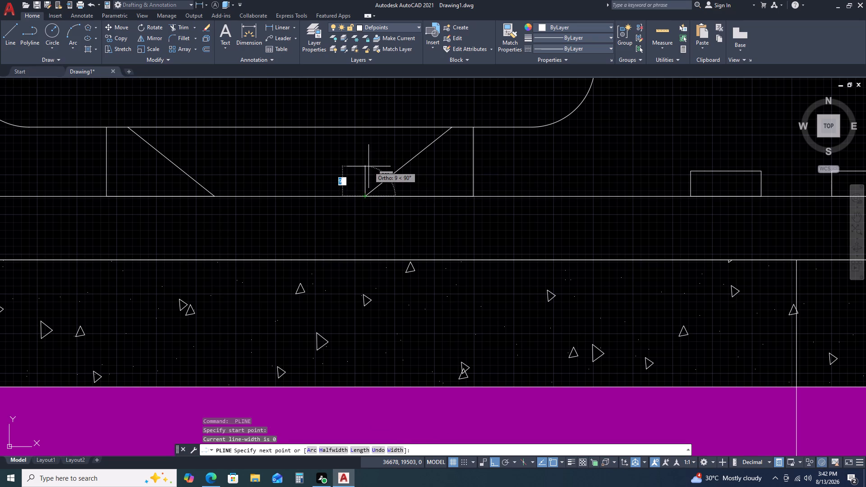
pyautogui.click(369, 166)
pyautogui.write('A')
pyautogui.press('space')
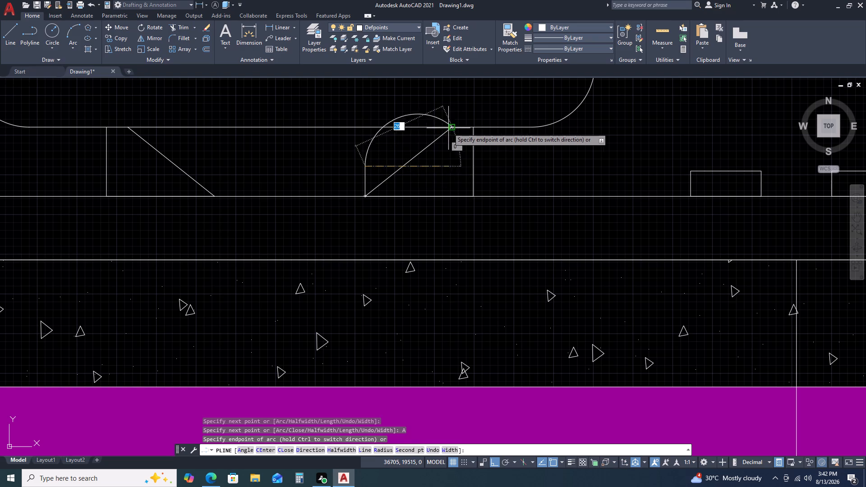
pyautogui.scroll(2, 414, 147)
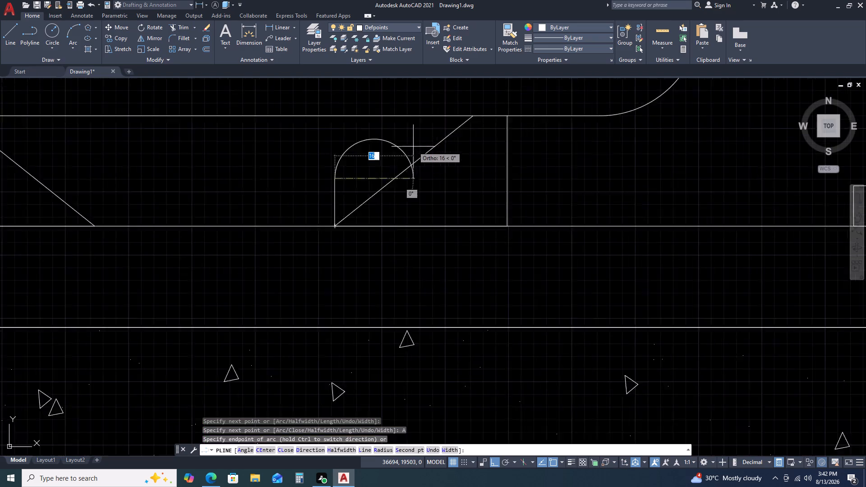
pyautogui.scroll(1, 412, 147)
pyautogui.click(324, 186)
pyautogui.scroll(-1, 389, 146)
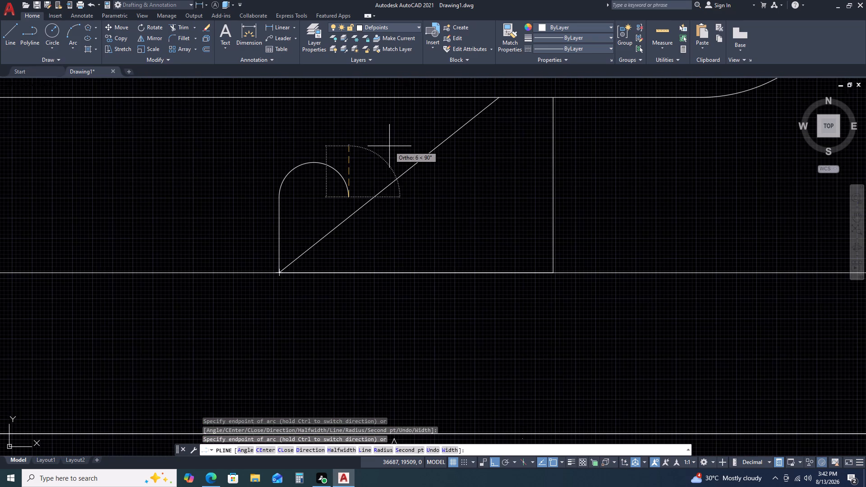
pyautogui.scroll(-2, 404, 137)
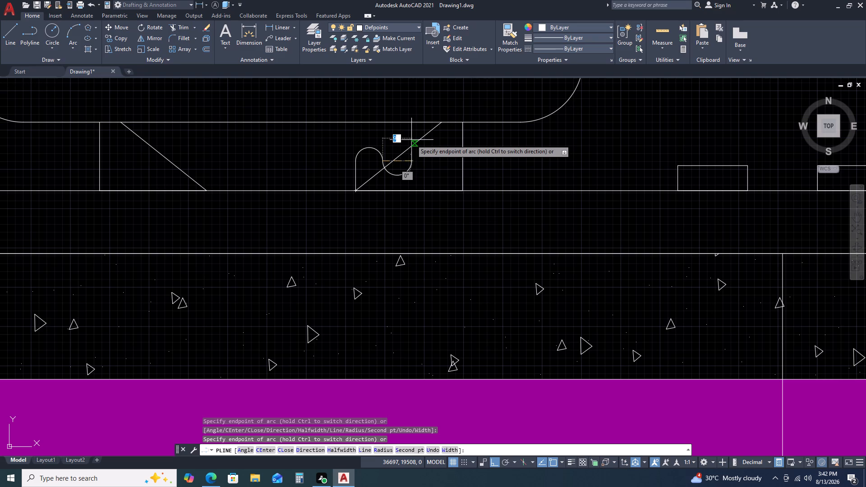
pyautogui.click(439, 125)
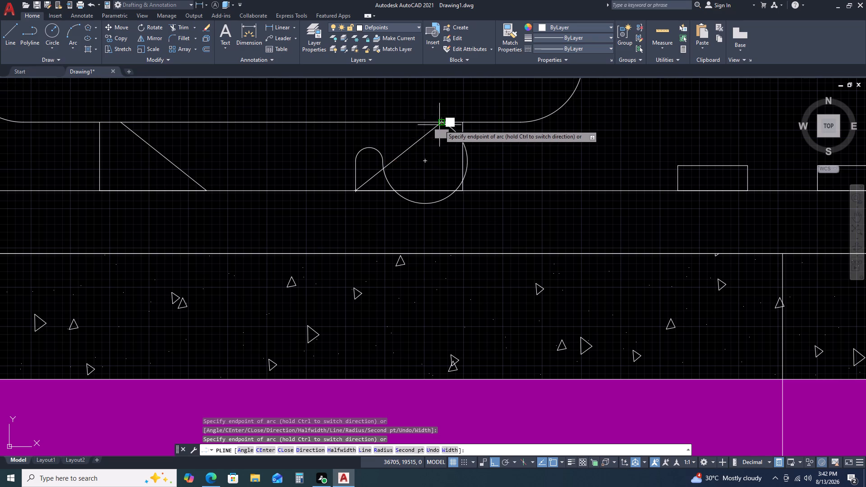
pyautogui.press('Escape')
# Reshape the polyline's larger arc into a shallow curve that closely follows the right burner support's diagonal.
pyautogui.moveTo(442, 196); pyautogui.dragTo(438, 197)
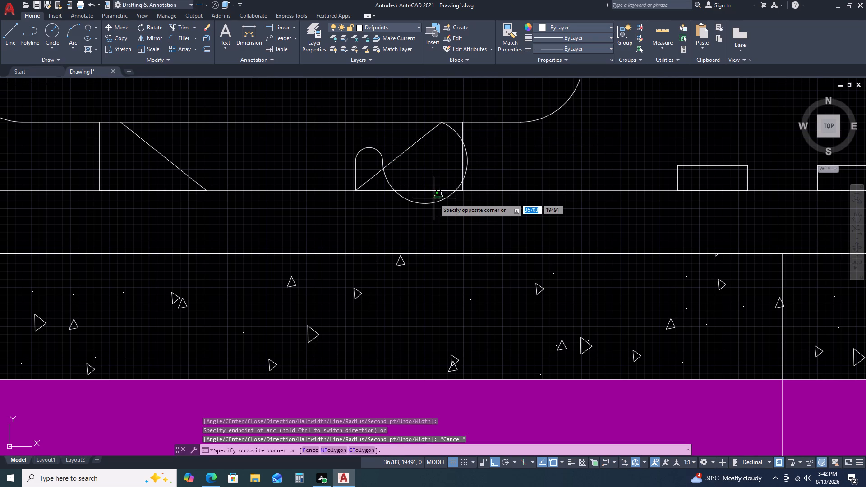
pyautogui.click(427, 205)
pyautogui.click(447, 196)
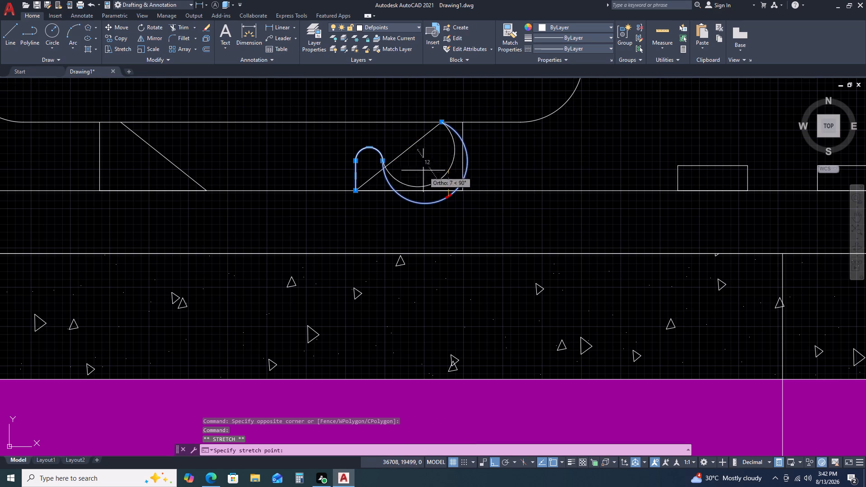
pyautogui.click(398, 147)
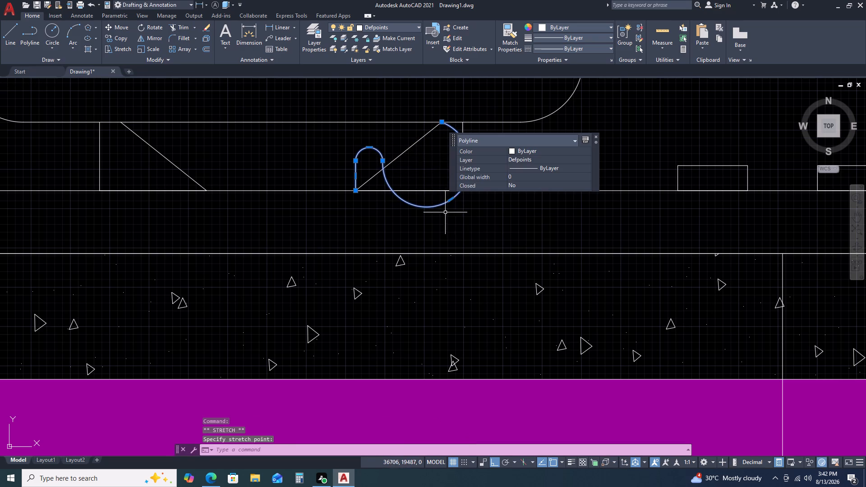
pyautogui.scroll(-1, 439, 223)
pyautogui.click(446, 208)
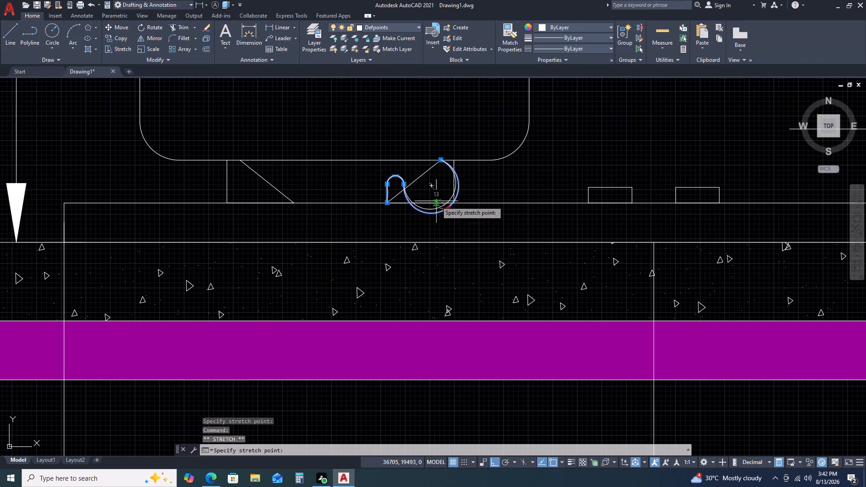
pyautogui.click(429, 187)
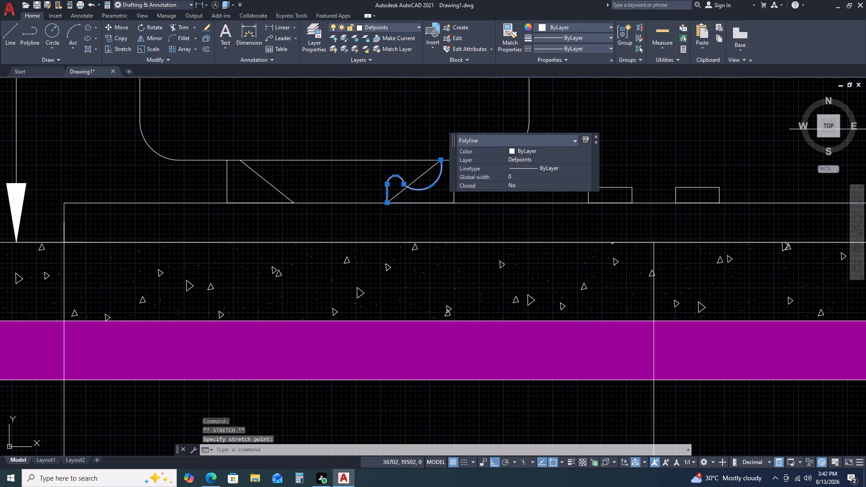
pyautogui.click(434, 185)
pyautogui.click(432, 184)
pyautogui.click(424, 174)
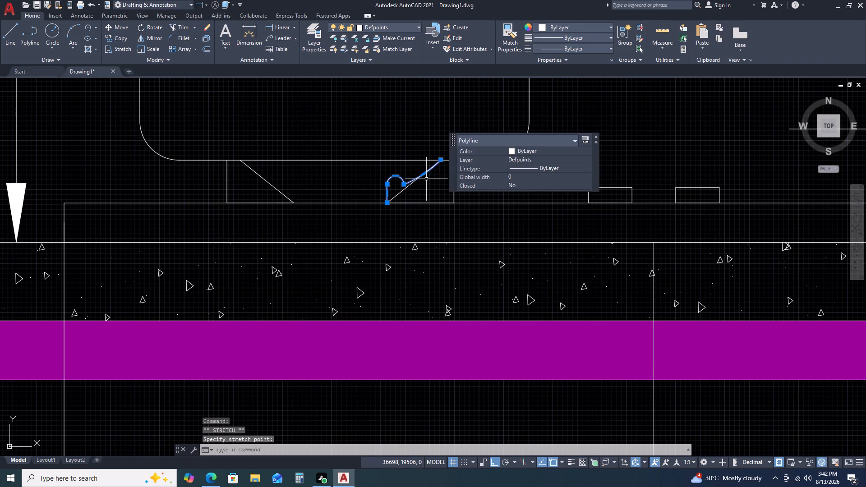
# Flatten the polyline's small arc above its short vertical segment into a low curve.
pyautogui.moveTo(426, 191); pyautogui.dragTo(423, 213, button='middle')
pyautogui.middleClick(423, 213)
pyautogui.scroll(2, 403, 201)
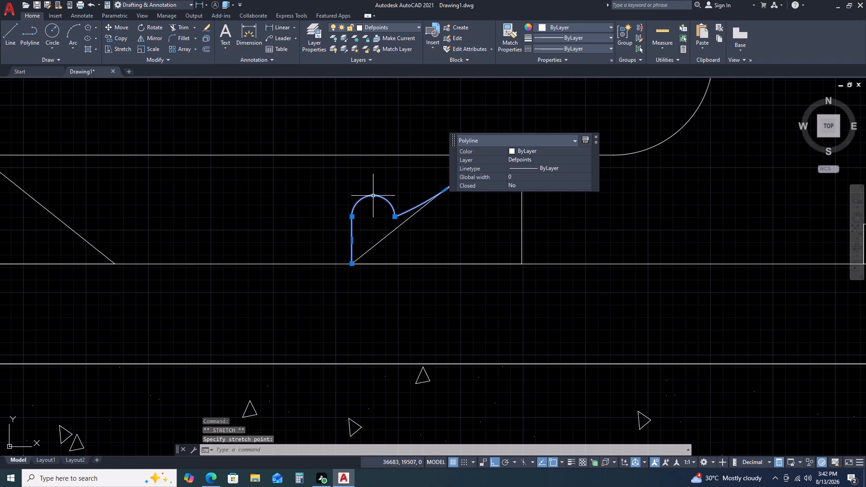
pyautogui.click(374, 196)
pyautogui.click(373, 211)
pyautogui.press('Escape')
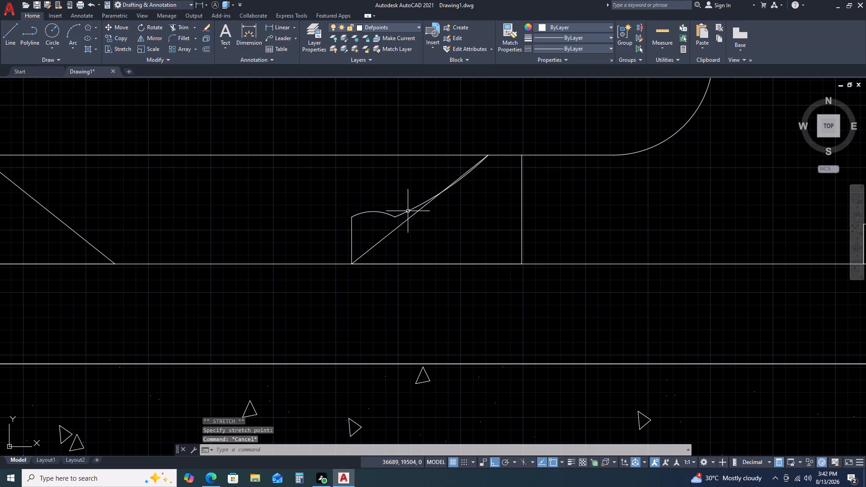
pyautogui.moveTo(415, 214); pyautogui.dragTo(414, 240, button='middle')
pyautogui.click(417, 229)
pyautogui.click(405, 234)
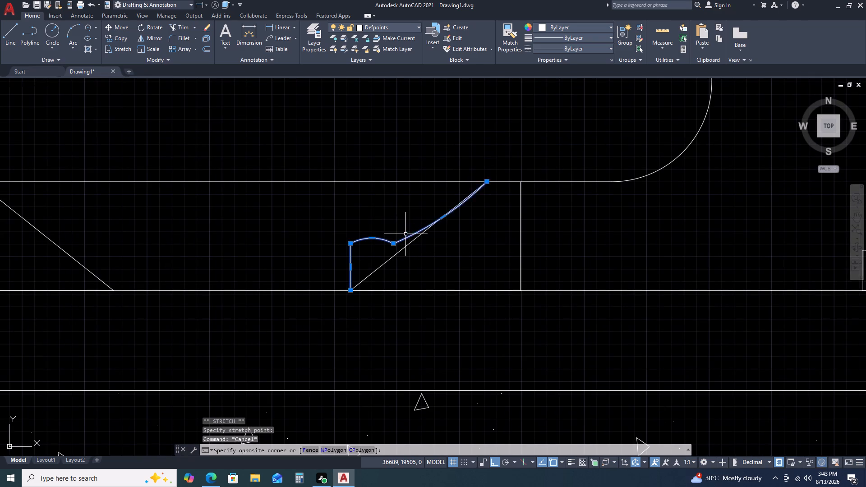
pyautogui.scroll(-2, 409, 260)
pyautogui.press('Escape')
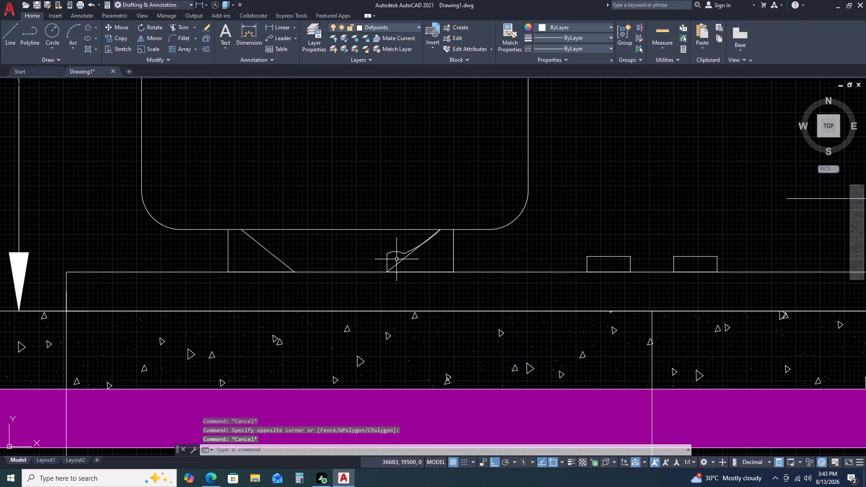
# Reshape the right burner support polyline's larger arc into a nearly straight slope lying just above the diagonal line.
pyautogui.scroll(3, 396, 259)
pyautogui.click(451, 220)
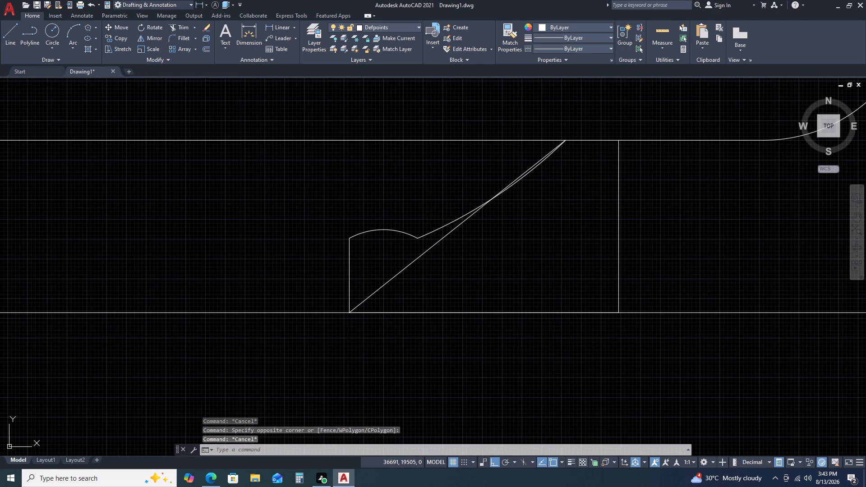
pyautogui.click(447, 227)
pyautogui.moveTo(447, 225); pyautogui.dragTo(388, 279, button='middle')
pyautogui.middleClick(388, 279)
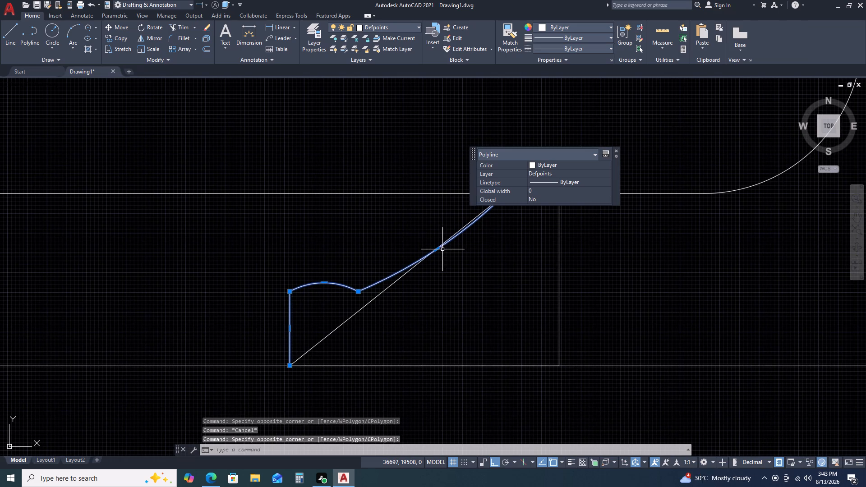
pyautogui.click(436, 248)
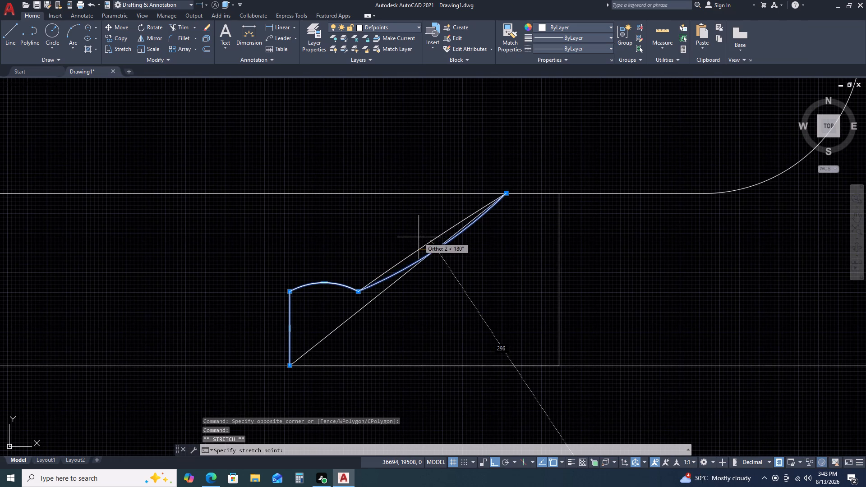
pyautogui.click(419, 236)
pyautogui.press('Escape')
# Erase the straight diagonal lines of both the right and left burner supports beneath the vessel.
pyautogui.click(428, 264)
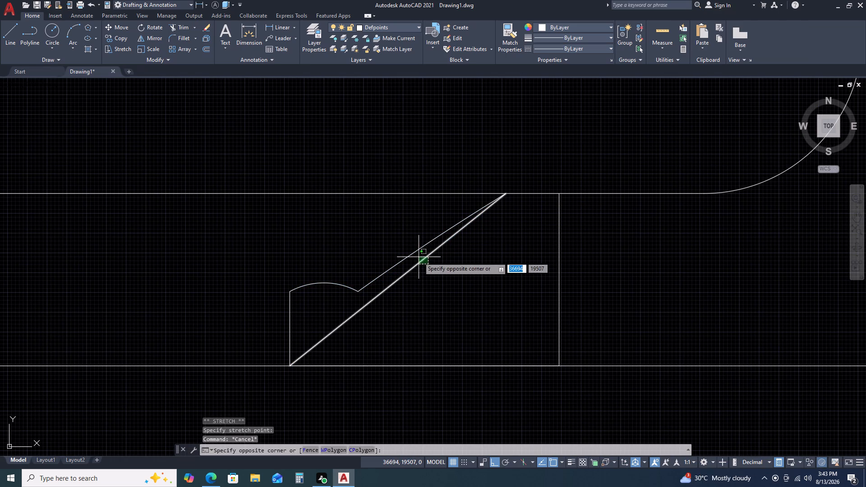
pyautogui.click(419, 257)
pyautogui.press('Delete')
pyautogui.scroll(-4, 465, 296)
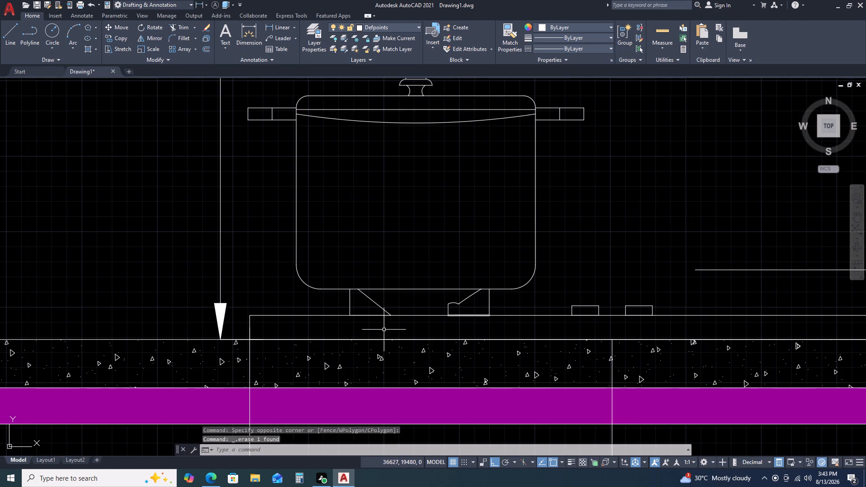
pyautogui.scroll(3, 336, 306)
pyautogui.click(501, 293)
pyautogui.click(433, 302)
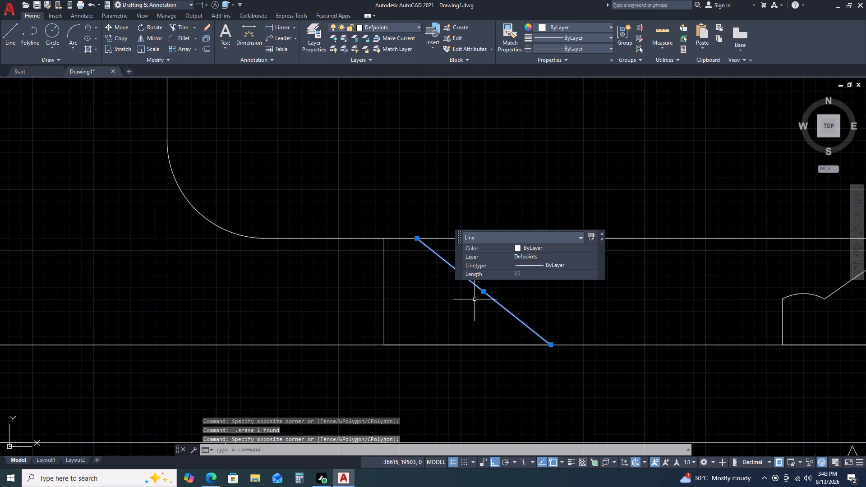
pyautogui.moveTo(536, 305); pyautogui.dragTo(399, 297, button='middle')
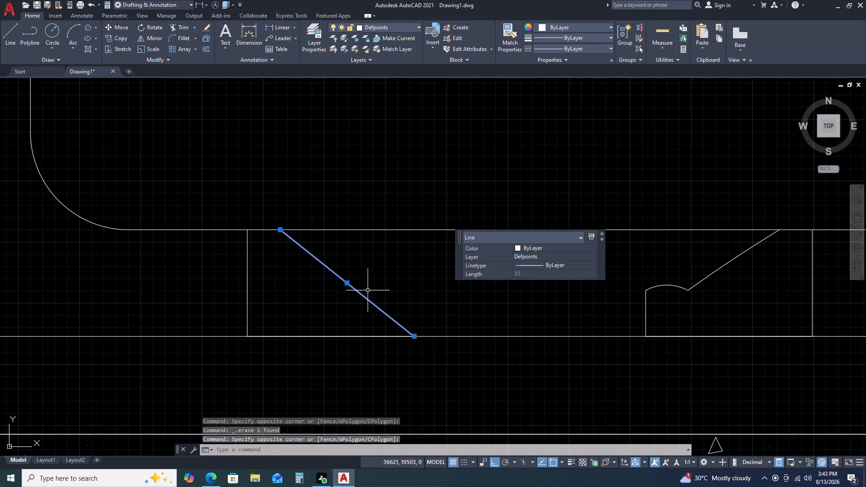
pyautogui.press('Delete')
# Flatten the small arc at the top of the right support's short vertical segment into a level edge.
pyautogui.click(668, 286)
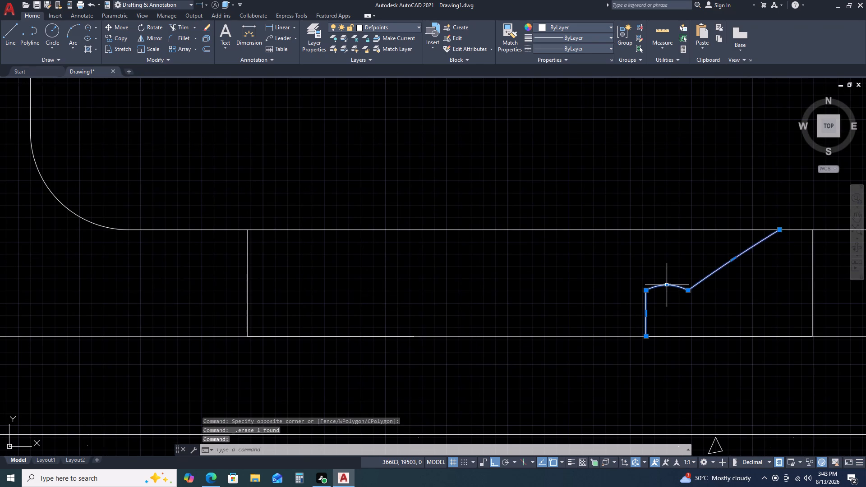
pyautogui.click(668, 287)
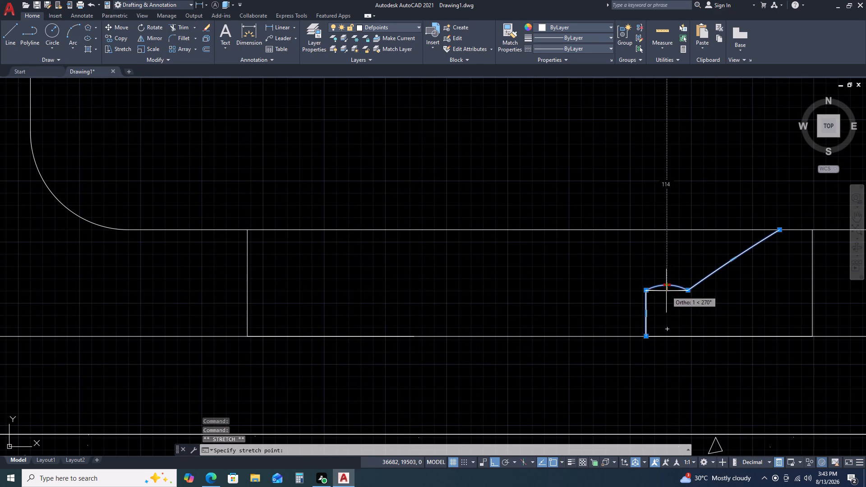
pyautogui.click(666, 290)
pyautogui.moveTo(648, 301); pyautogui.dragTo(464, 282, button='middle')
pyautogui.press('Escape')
# Bow the right support's short top edge upward by about 1 into a shallow curve.
pyautogui.scroll(-1, 534, 282)
pyautogui.scroll(-2, 577, 299)
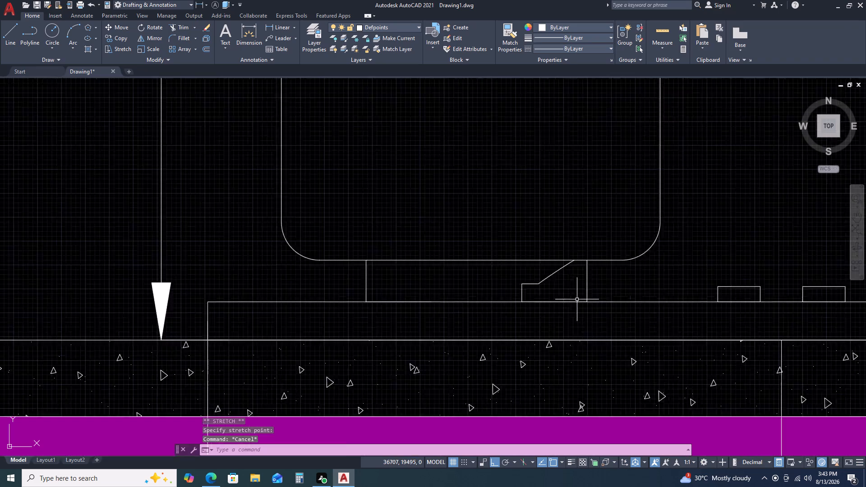
pyautogui.moveTo(599, 314); pyautogui.dragTo(584, 280, button='middle')
pyautogui.scroll(2, 537, 268)
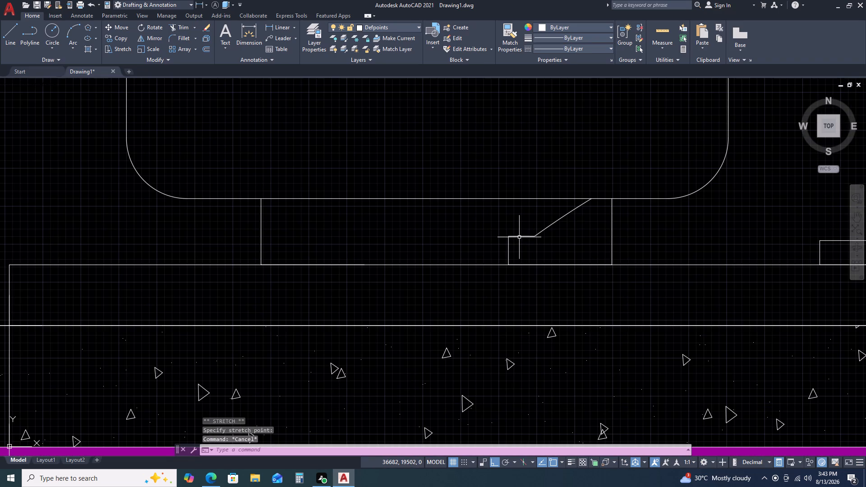
pyautogui.click(519, 237)
pyautogui.click(521, 236)
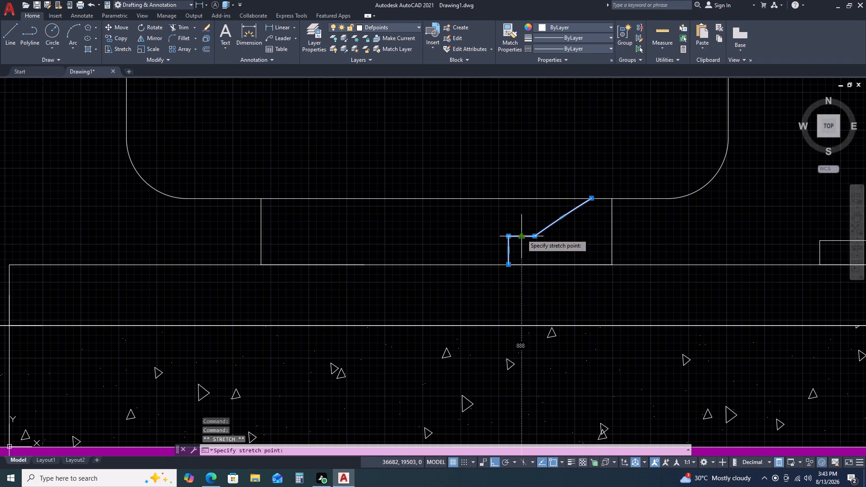
pyautogui.scroll(3, 520, 231)
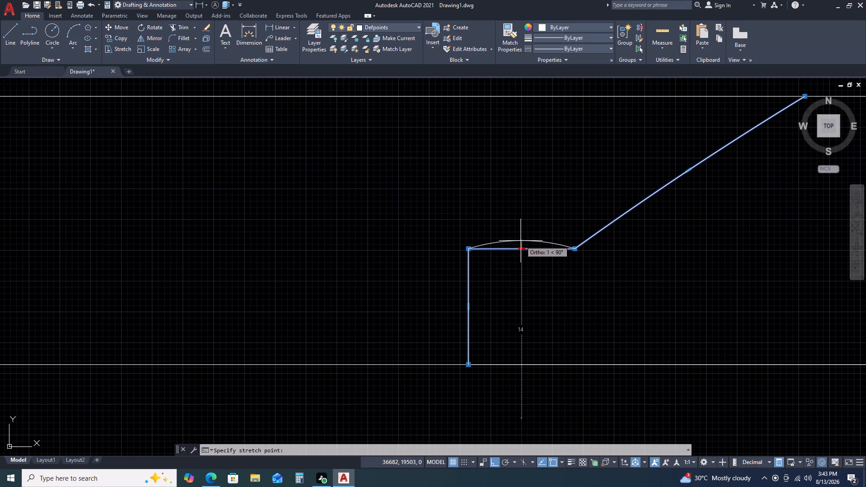
pyautogui.click(521, 241)
pyautogui.press('Escape')
# Mirror the complete right burner support about a vertical line through the middle of the vessel's base, keeping the original.
pyautogui.scroll(-4, 516, 242)
pyautogui.doubleClick(485, 212)
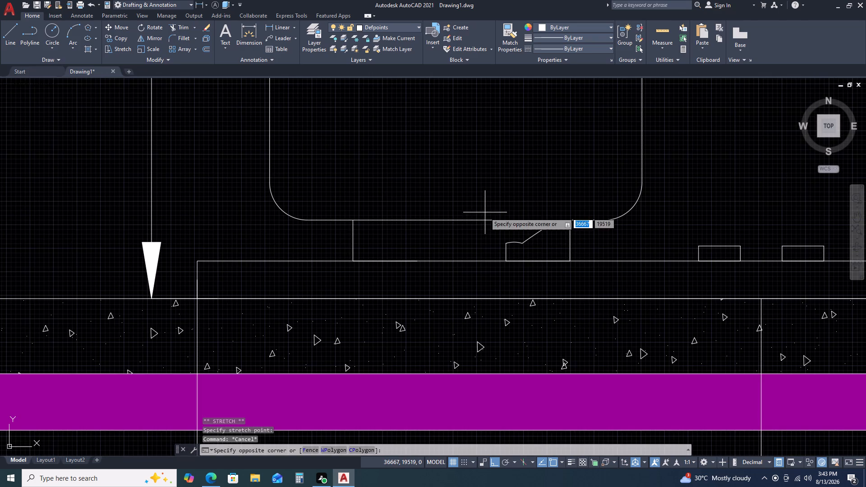
pyautogui.click(595, 274)
pyautogui.write('MI')
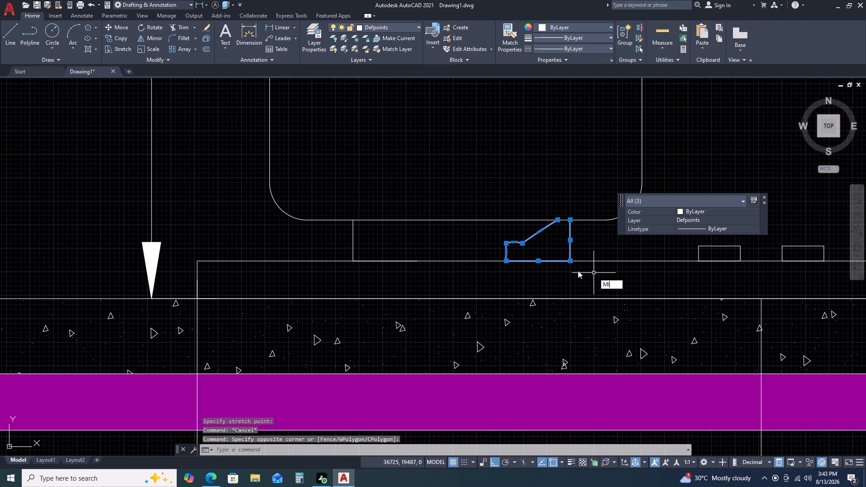
pyautogui.press('space')
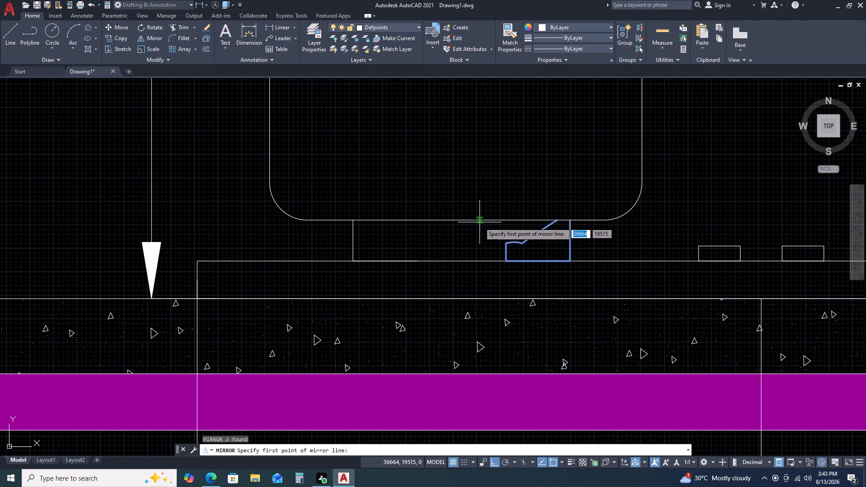
pyautogui.click(457, 219)
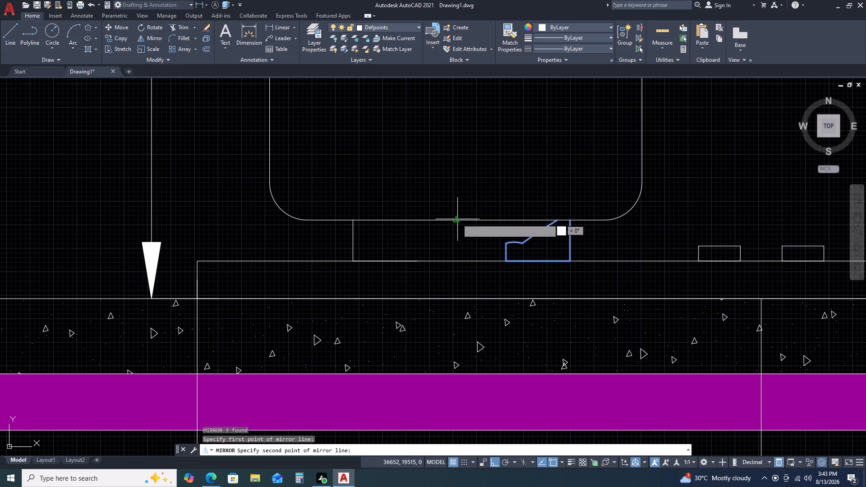
pyautogui.click(442, 142)
pyautogui.click(458, 174)
pyautogui.press('Escape')
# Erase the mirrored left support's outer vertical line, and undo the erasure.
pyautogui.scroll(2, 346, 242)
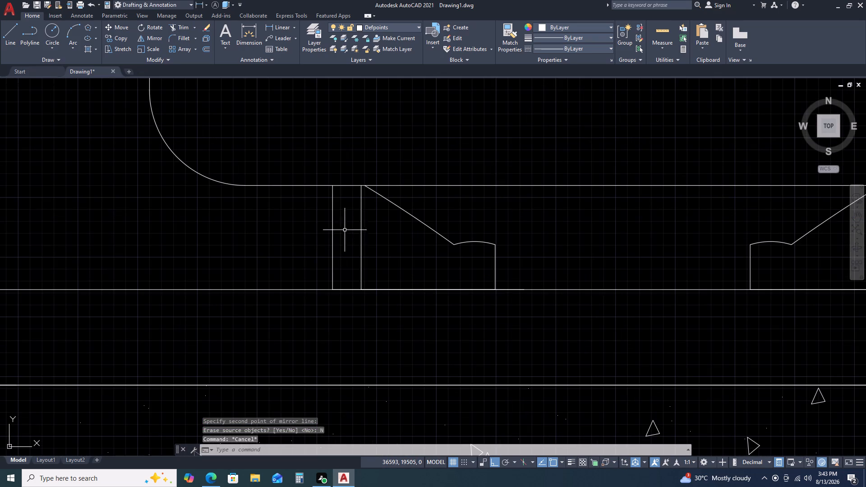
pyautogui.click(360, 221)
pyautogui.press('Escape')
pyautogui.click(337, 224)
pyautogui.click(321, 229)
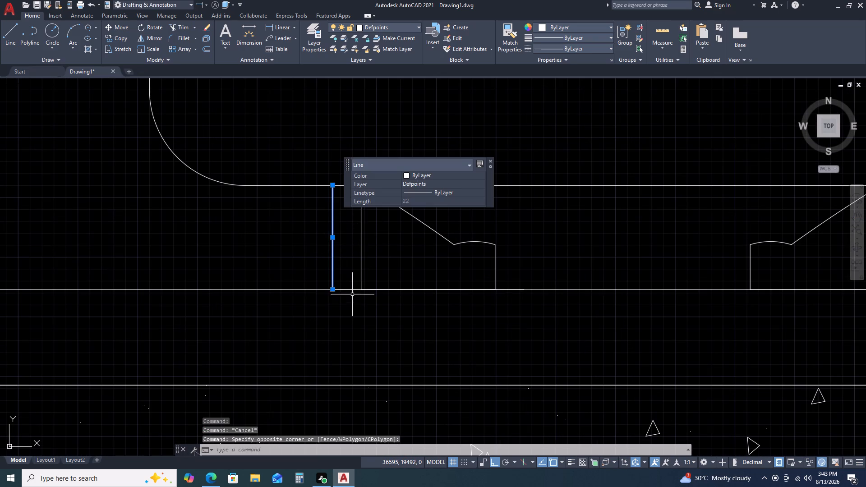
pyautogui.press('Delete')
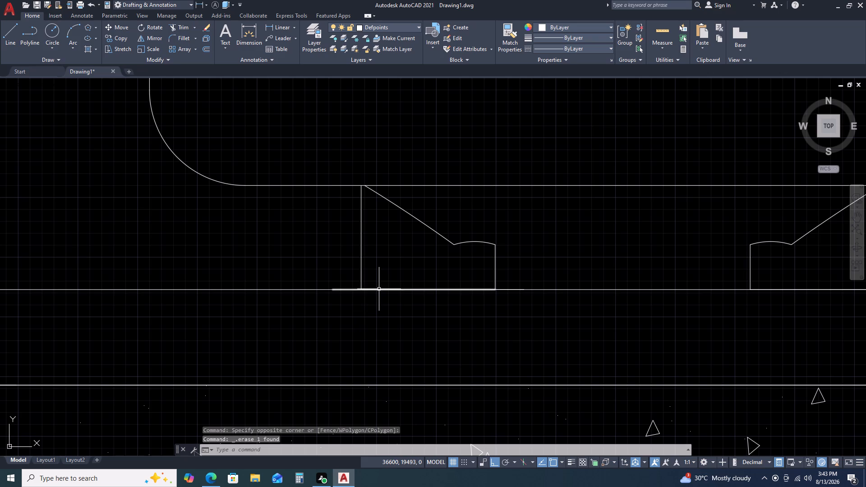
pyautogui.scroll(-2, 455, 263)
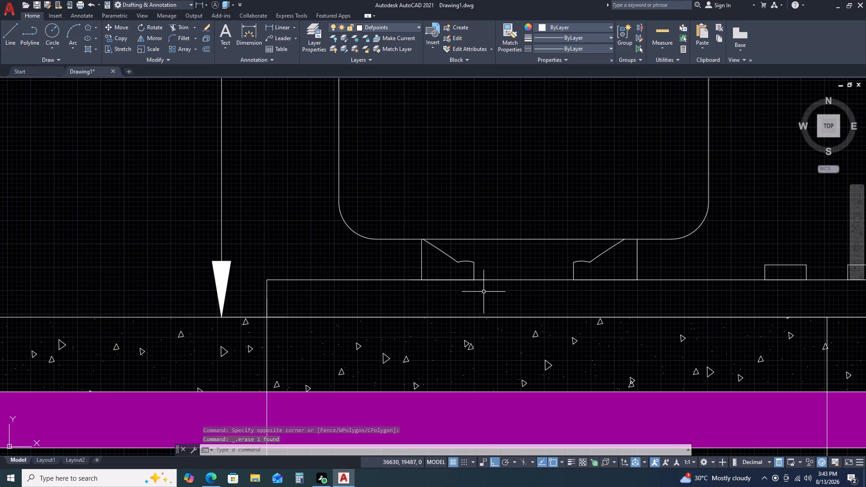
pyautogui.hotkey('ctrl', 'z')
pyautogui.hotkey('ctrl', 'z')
# Erase the left support's original vertical side and the two overlapping base lines along the hob top.
pyautogui.click(371, 243)
pyautogui.click(351, 251)
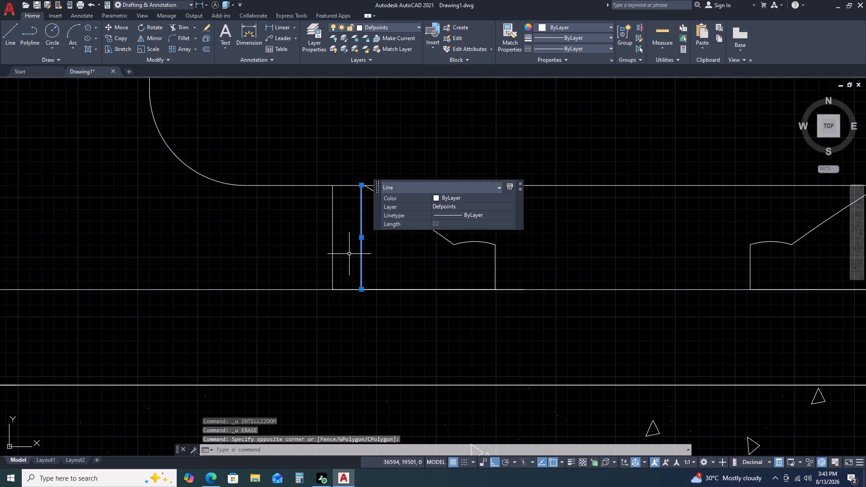
pyautogui.press('Delete')
pyautogui.click(404, 290)
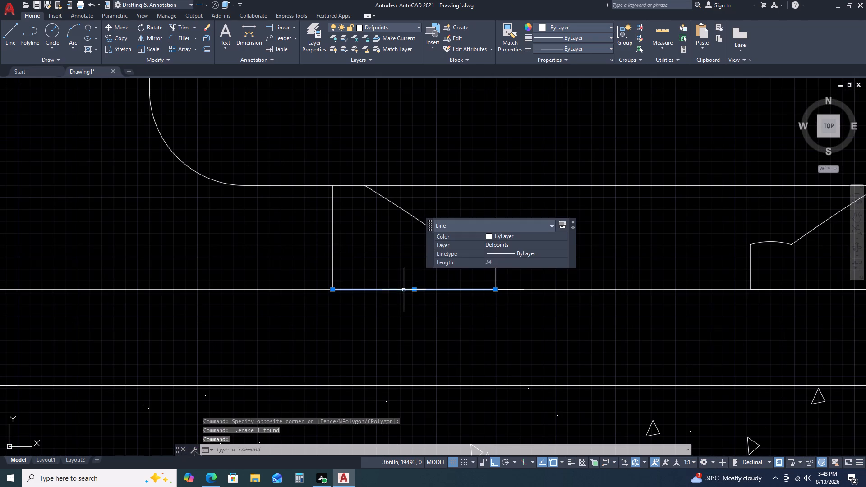
pyautogui.press('Delete')
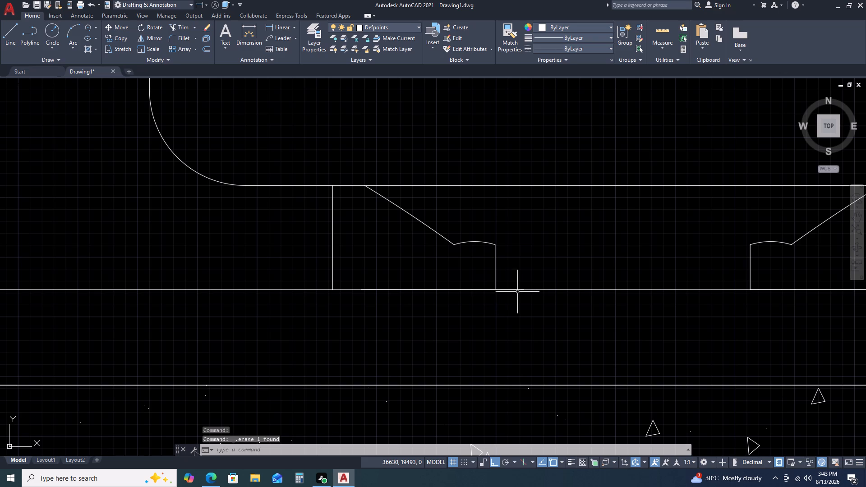
pyautogui.click(510, 289)
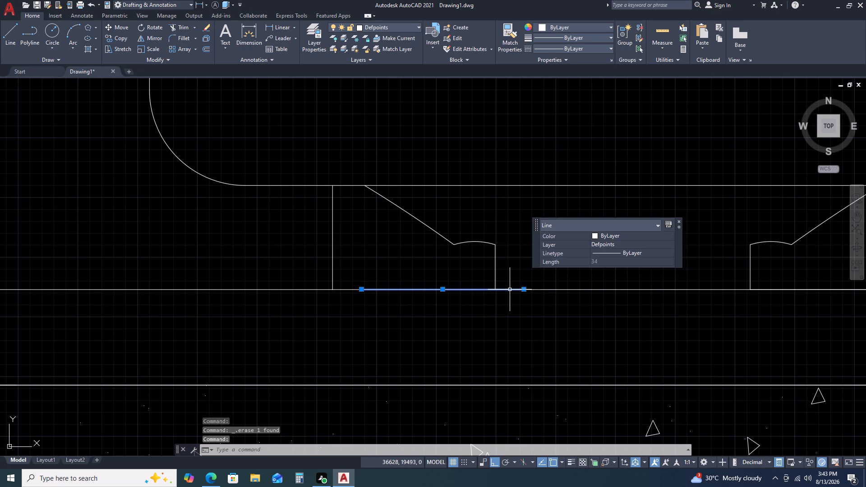
pyautogui.press('Delete')
# Copy both burner supports horizontally along the hob top by about 328 to beneath the separate line above the right burner.
pyautogui.scroll(-6, 482, 285)
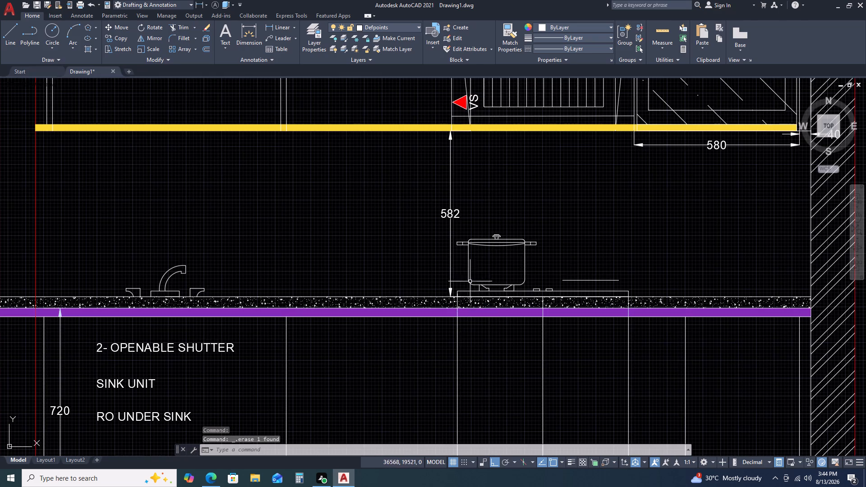
pyautogui.scroll(2, 447, 272)
pyautogui.moveTo(526, 303); pyautogui.dragTo(466, 262, button='middle')
pyautogui.click(451, 250)
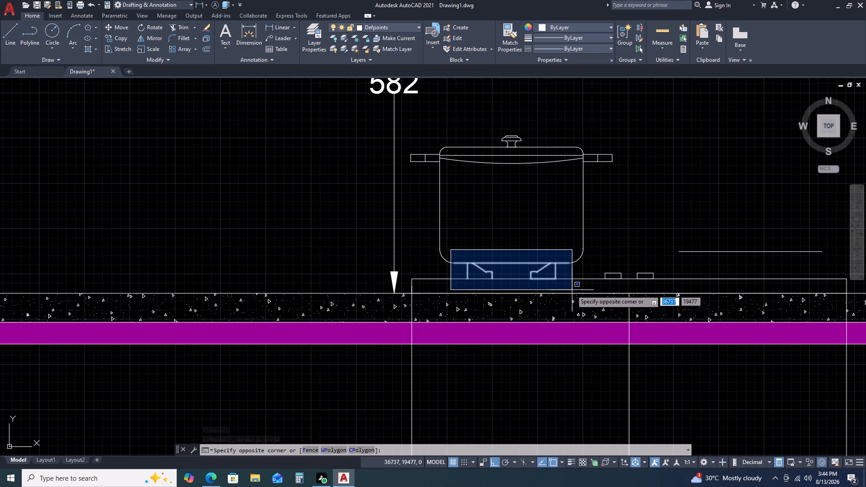
pyautogui.scroll(2, 569, 290)
pyautogui.click(549, 281)
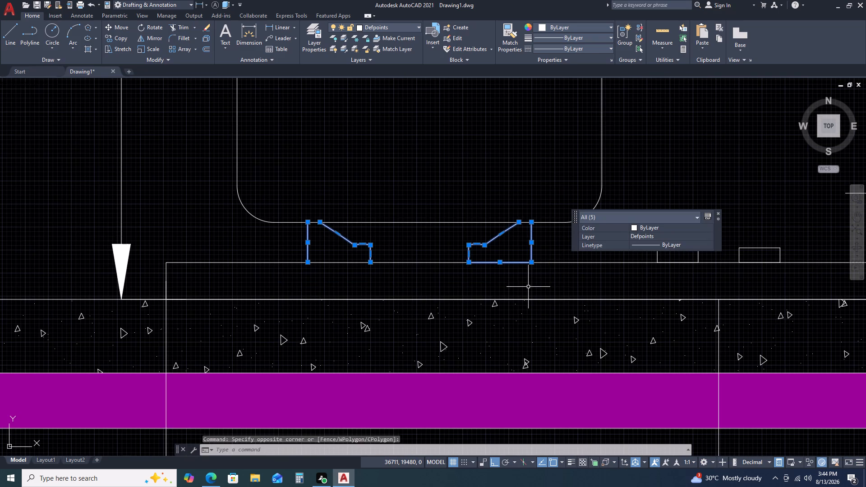
pyautogui.press('c')
pyautogui.press('o')
pyautogui.press('space')
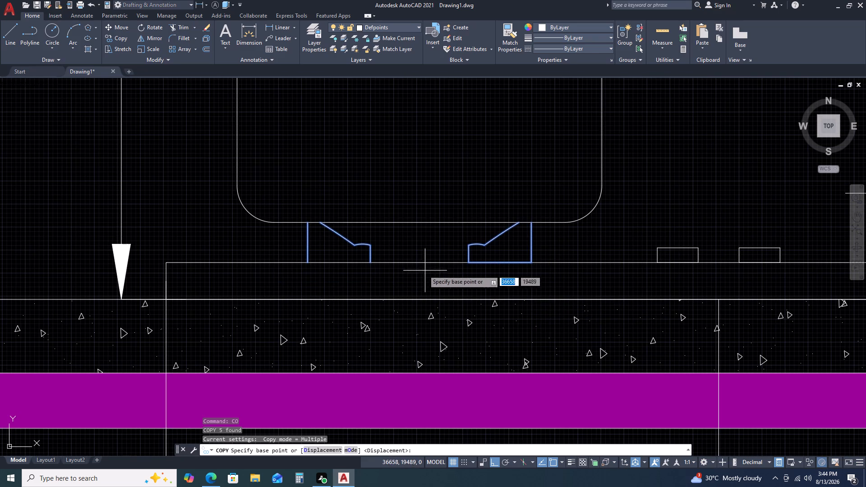
pyautogui.click(423, 262)
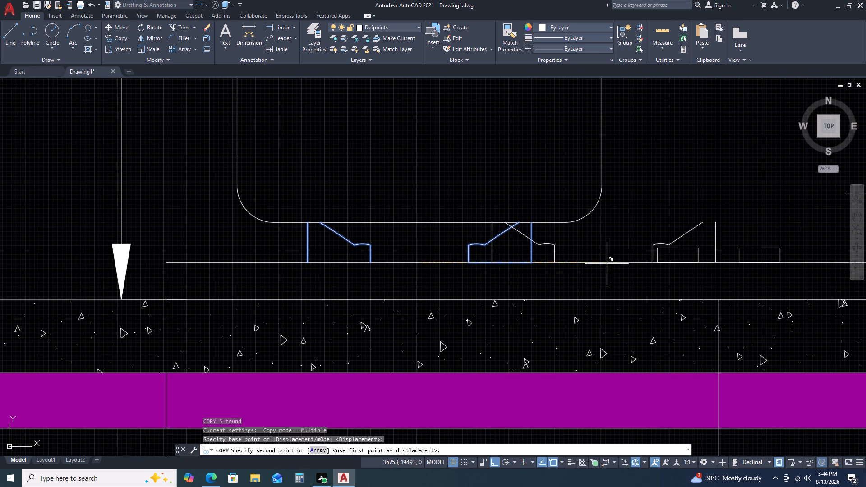
pyautogui.scroll(-2, 660, 266)
pyautogui.moveTo(706, 258); pyautogui.dragTo(486, 262, button='middle')
pyautogui.moveTo(420, 263); pyautogui.dragTo(385, 268, button='middle')
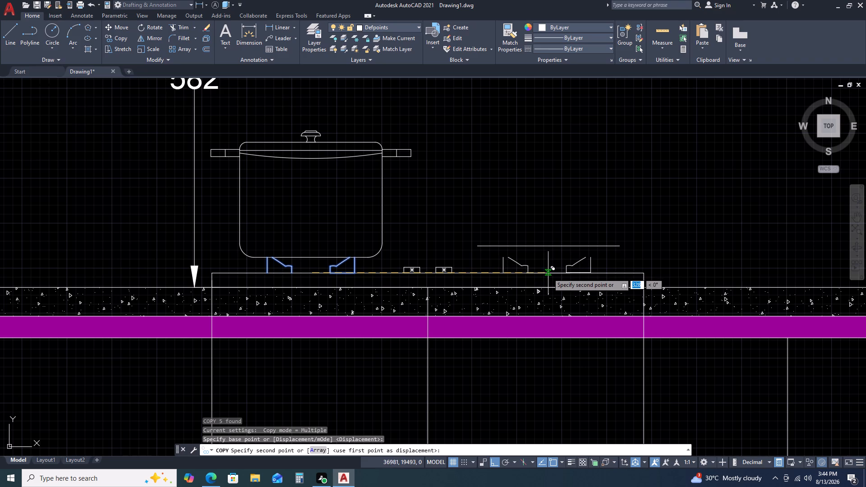
pyautogui.click(548, 273)
pyautogui.press('Escape')
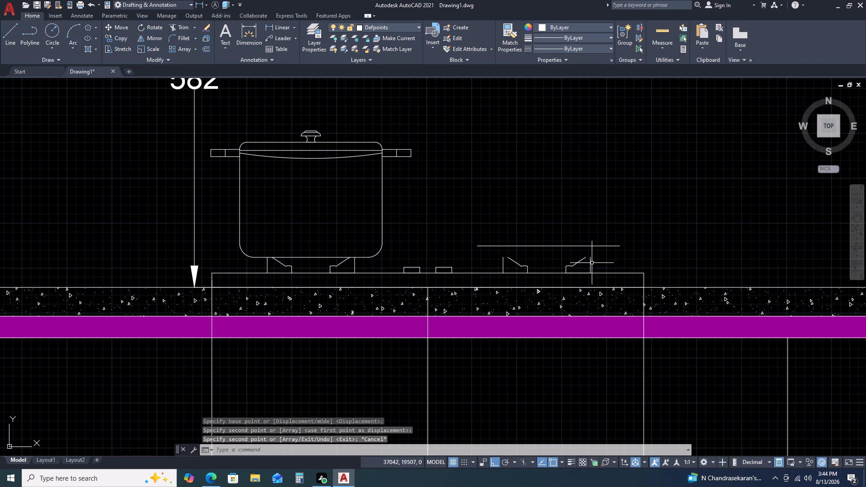
pyautogui.scroll(2, 592, 263)
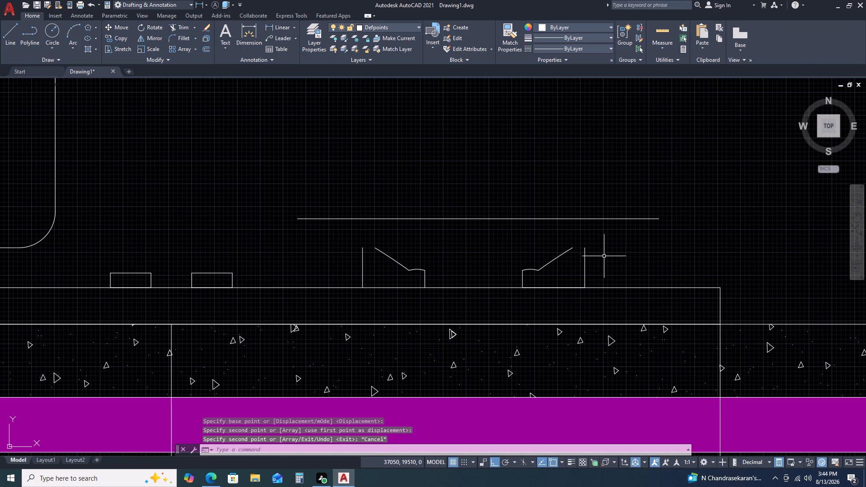
# Move the separate horizontal line above the right burner straight down onto the tops of its two supports.
pyautogui.click(623, 253)
pyautogui.click(621, 220)
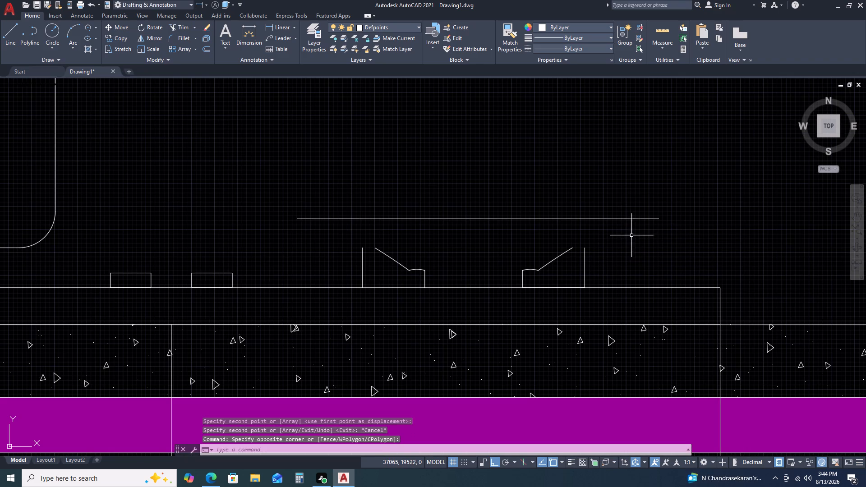
pyautogui.moveTo(621, 225); pyautogui.dragTo(613, 216)
pyautogui.click(592, 199)
pyautogui.write('M')
pyautogui.press('space')
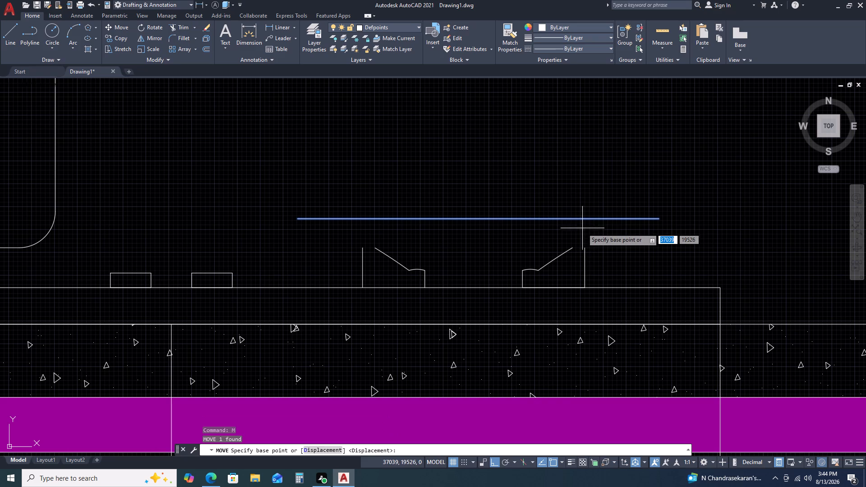
pyautogui.click(589, 217)
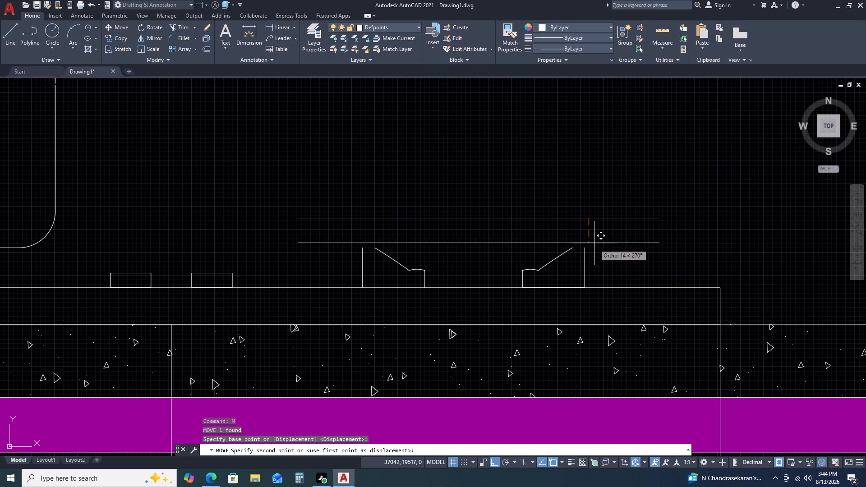
pyautogui.click(596, 248)
pyautogui.press('Escape')
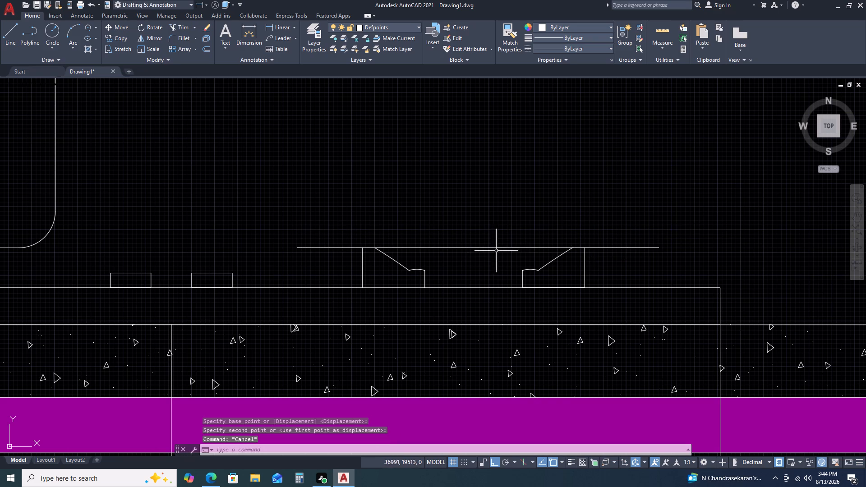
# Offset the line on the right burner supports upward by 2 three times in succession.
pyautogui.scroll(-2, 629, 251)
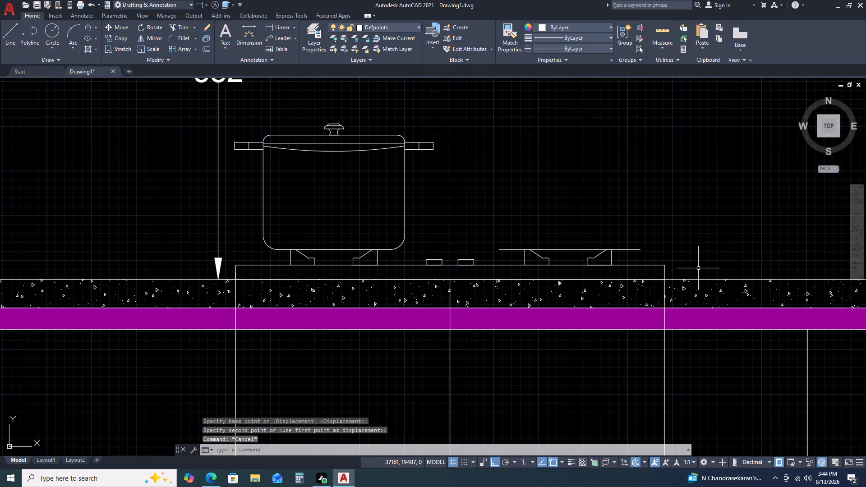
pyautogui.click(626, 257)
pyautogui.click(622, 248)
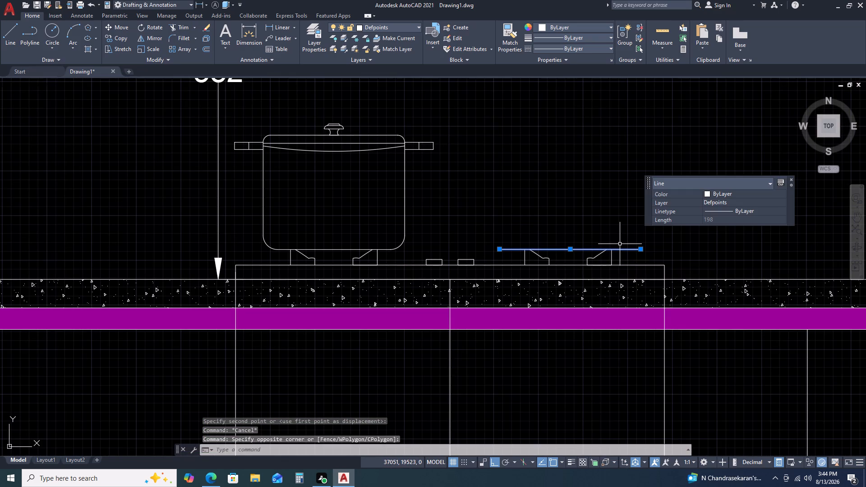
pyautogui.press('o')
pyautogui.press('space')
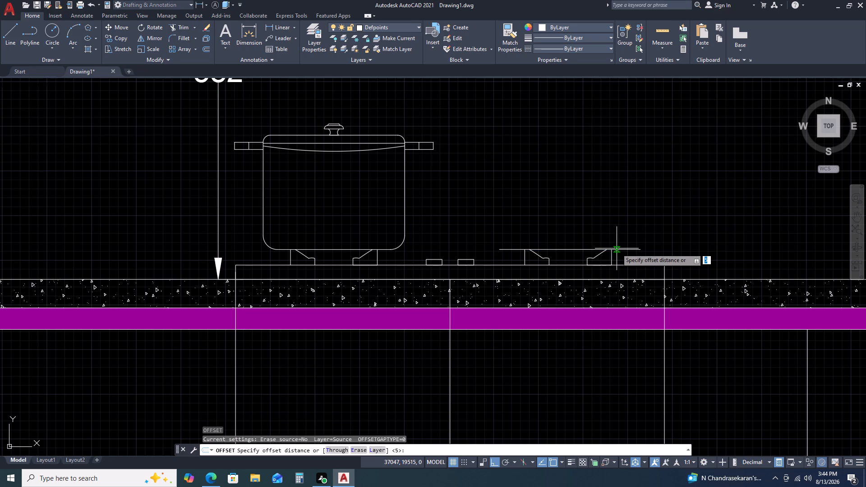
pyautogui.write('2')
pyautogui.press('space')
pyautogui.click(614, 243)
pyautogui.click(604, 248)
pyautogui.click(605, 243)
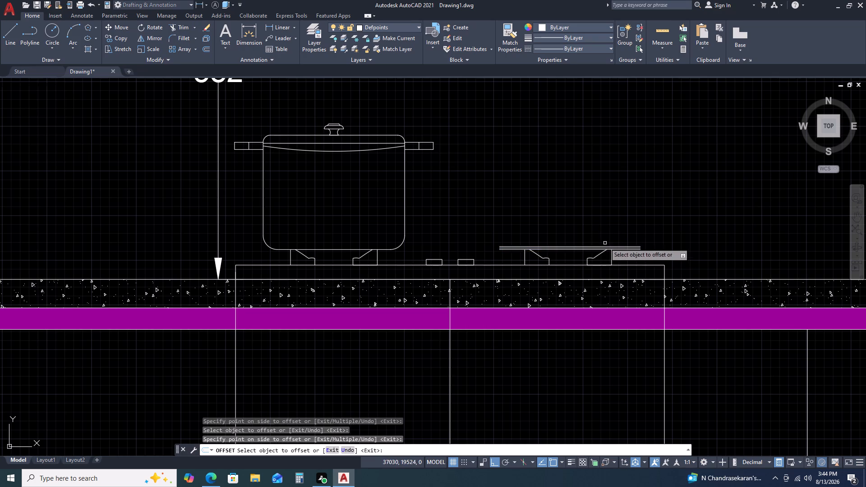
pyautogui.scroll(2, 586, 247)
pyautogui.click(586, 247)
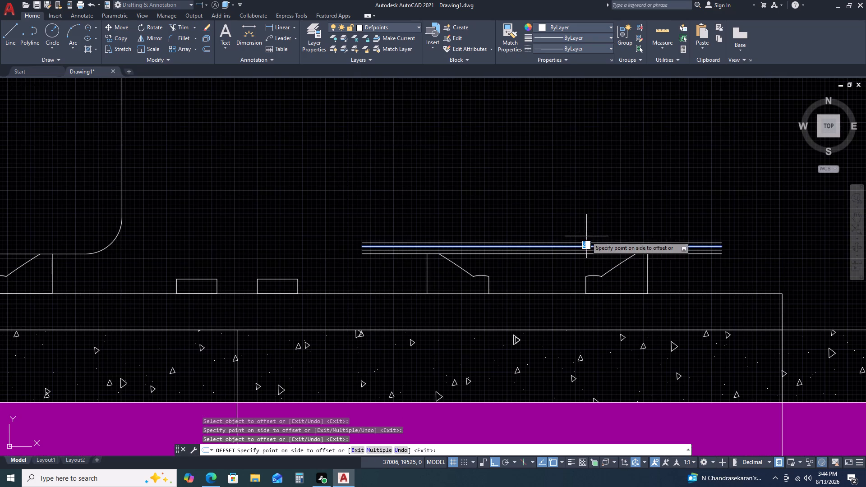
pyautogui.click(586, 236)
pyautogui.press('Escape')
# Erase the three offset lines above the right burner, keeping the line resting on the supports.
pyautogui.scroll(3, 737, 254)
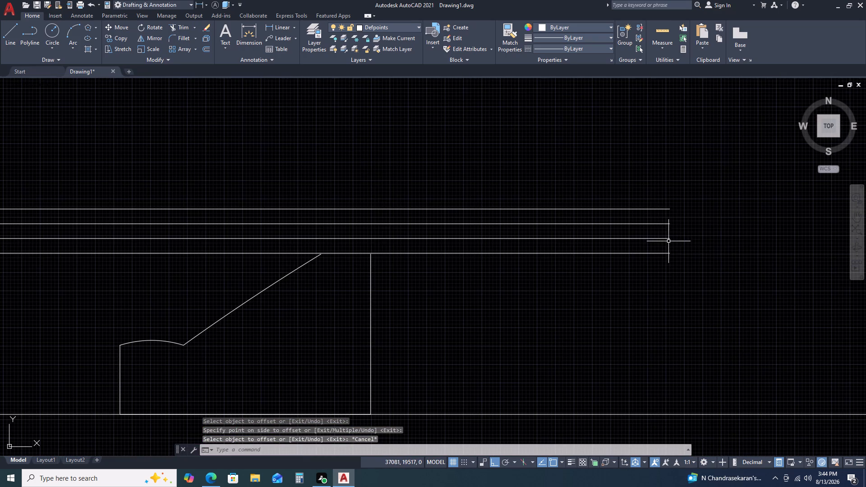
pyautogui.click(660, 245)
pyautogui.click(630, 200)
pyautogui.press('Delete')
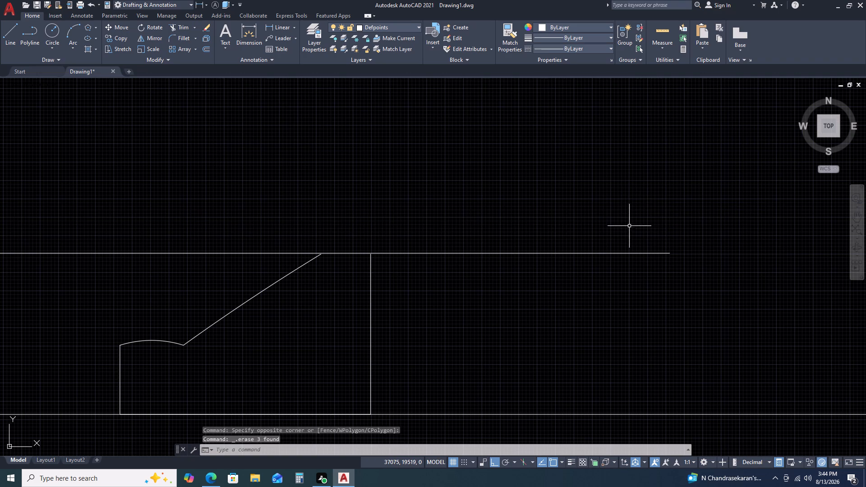
# Offset the line resting on the right burner supports upward by 3 three times, stacking three parallel lines above it.
pyautogui.click(620, 234)
pyautogui.click(595, 273)
pyautogui.press('o')
pyautogui.press('space')
pyautogui.press('3')
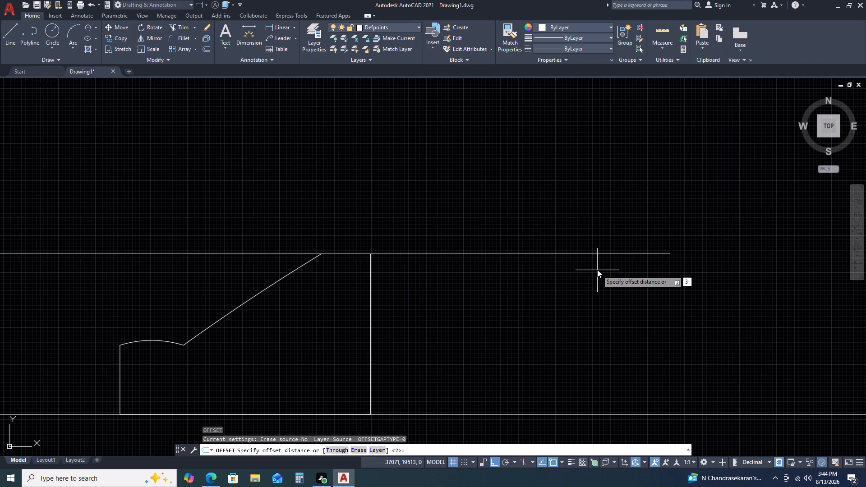
pyautogui.press('space')
pyautogui.click(594, 241)
pyautogui.click(591, 232)
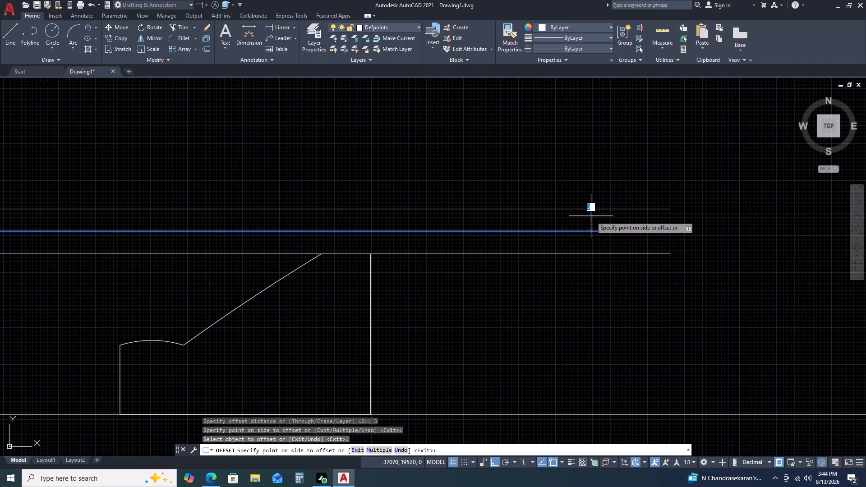
pyautogui.click(591, 216)
pyautogui.scroll(-4, 599, 217)
pyautogui.moveTo(587, 239); pyautogui.dragTo(603, 294, button='middle')
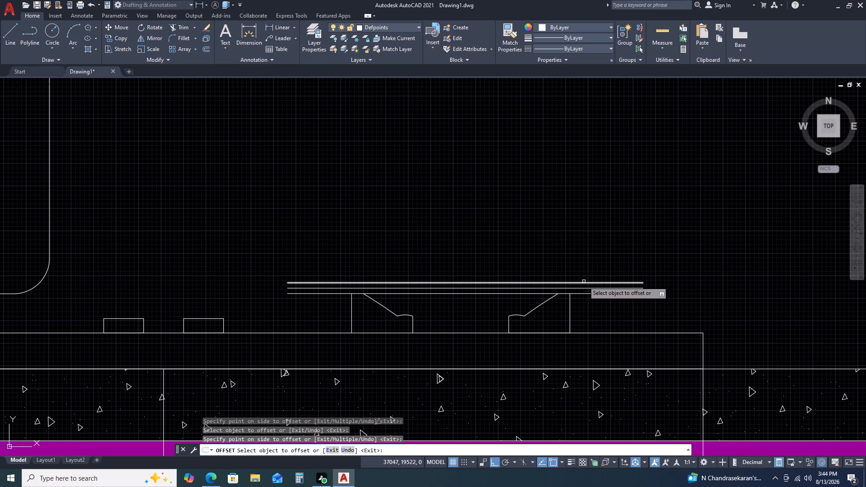
pyautogui.click(584, 281)
pyautogui.click(585, 274)
pyautogui.click(579, 283)
pyautogui.click(581, 272)
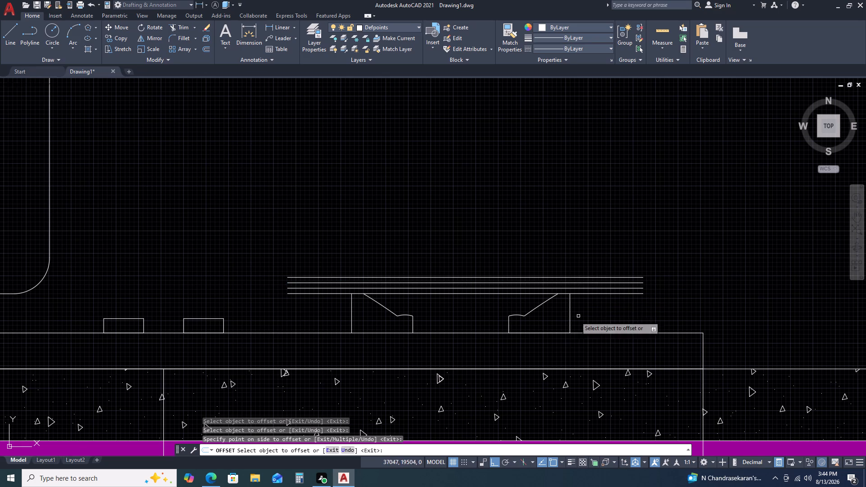
pyautogui.press('Escape')
pyautogui.press('Escape')
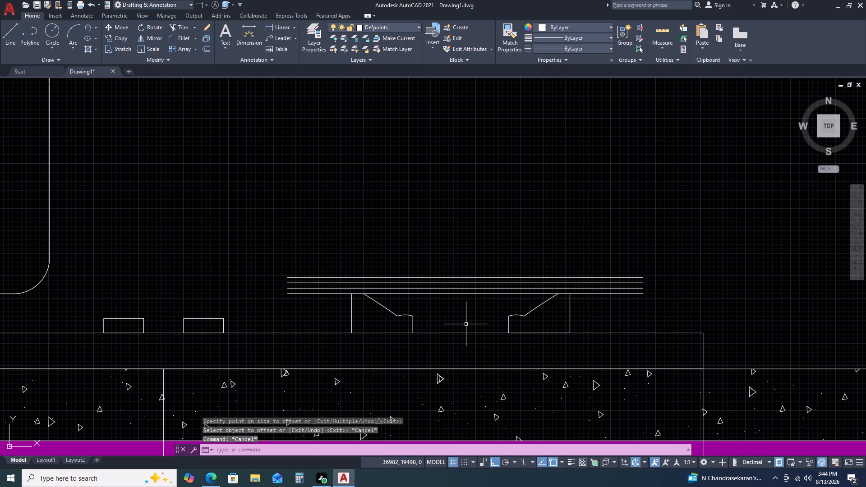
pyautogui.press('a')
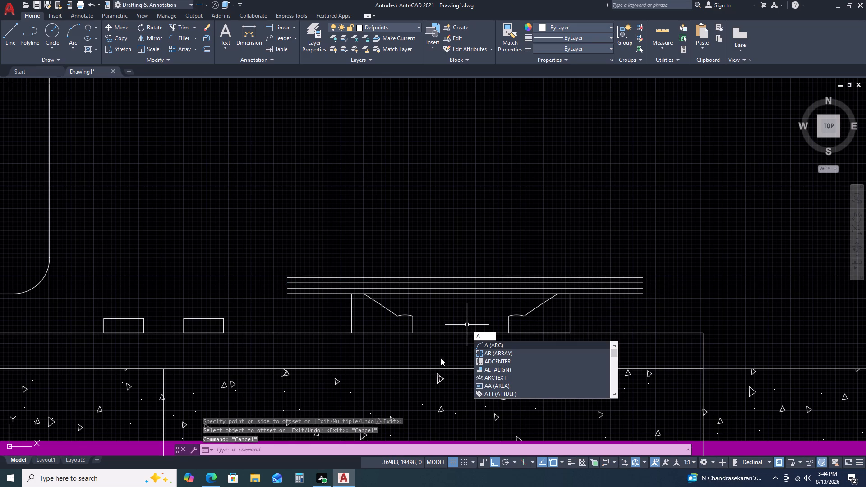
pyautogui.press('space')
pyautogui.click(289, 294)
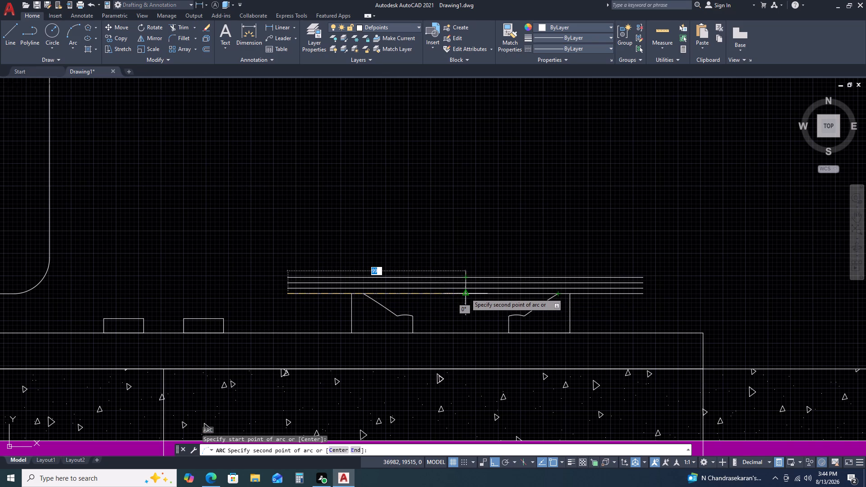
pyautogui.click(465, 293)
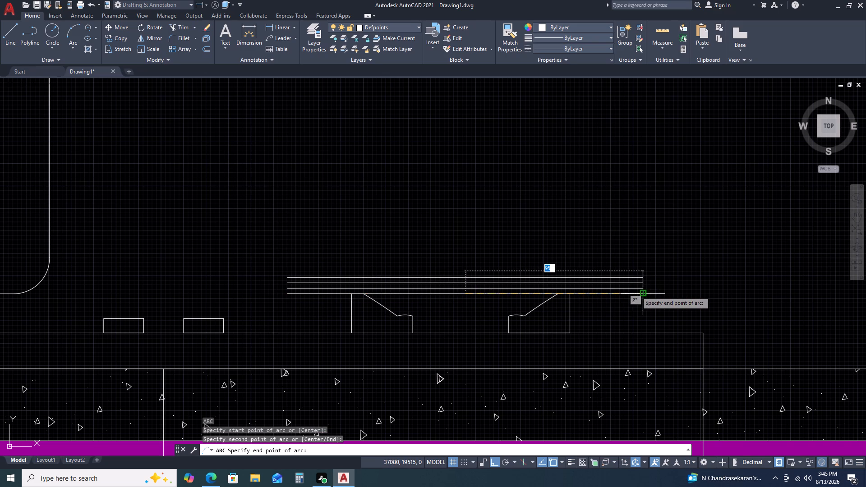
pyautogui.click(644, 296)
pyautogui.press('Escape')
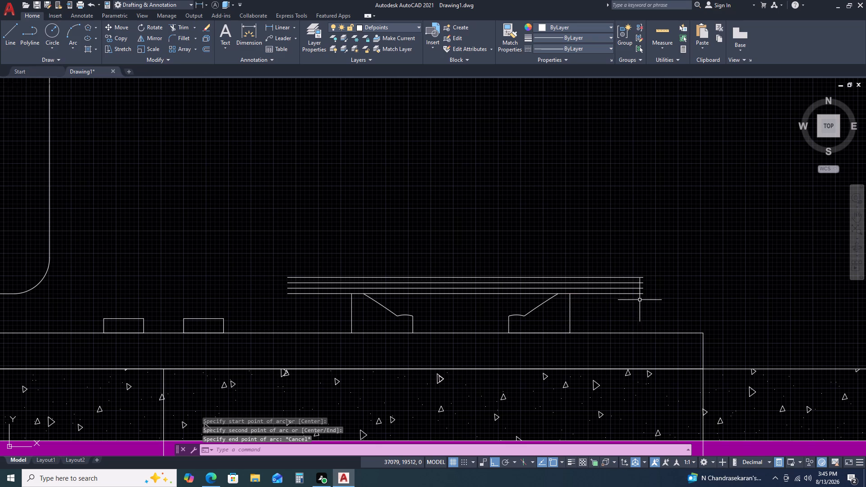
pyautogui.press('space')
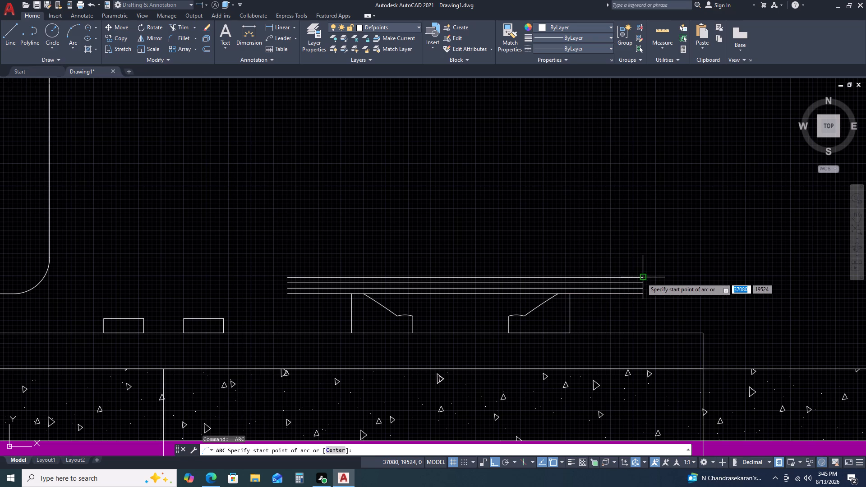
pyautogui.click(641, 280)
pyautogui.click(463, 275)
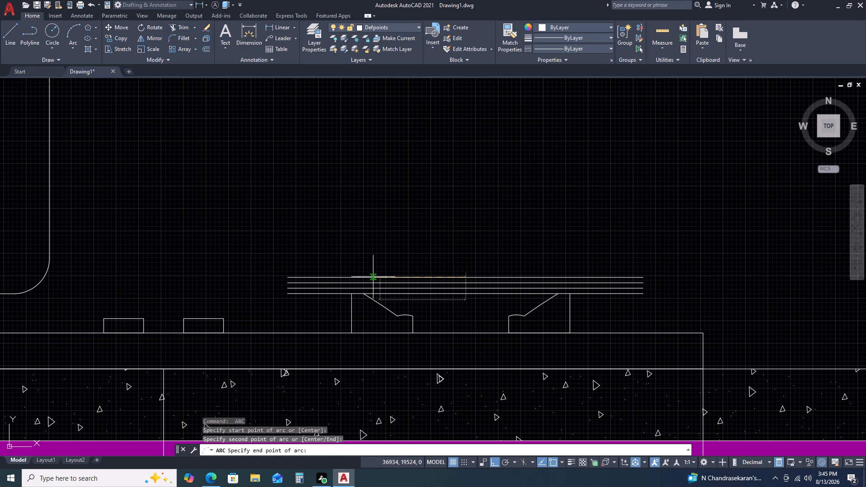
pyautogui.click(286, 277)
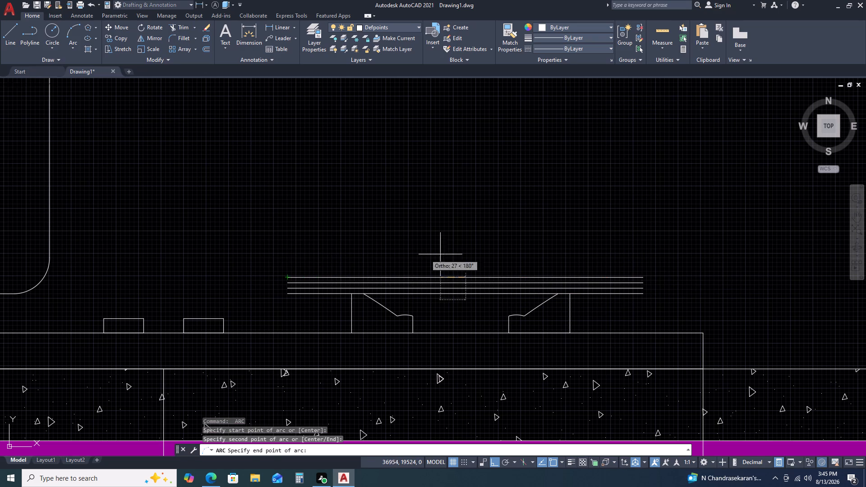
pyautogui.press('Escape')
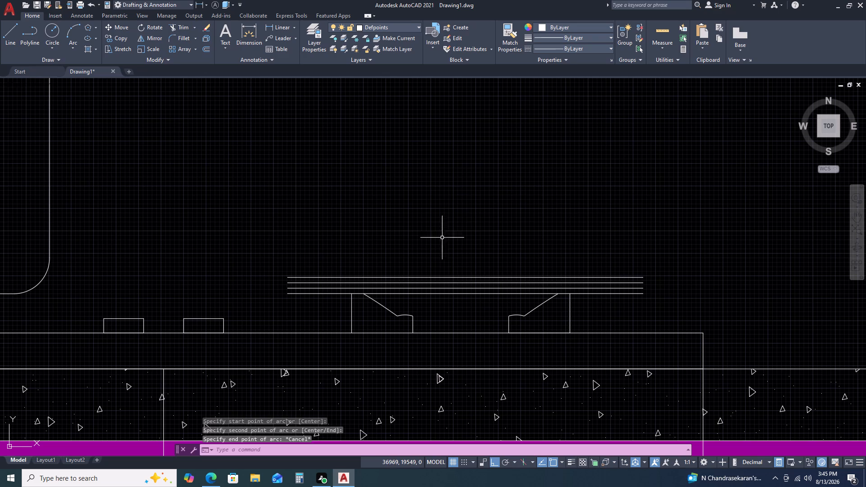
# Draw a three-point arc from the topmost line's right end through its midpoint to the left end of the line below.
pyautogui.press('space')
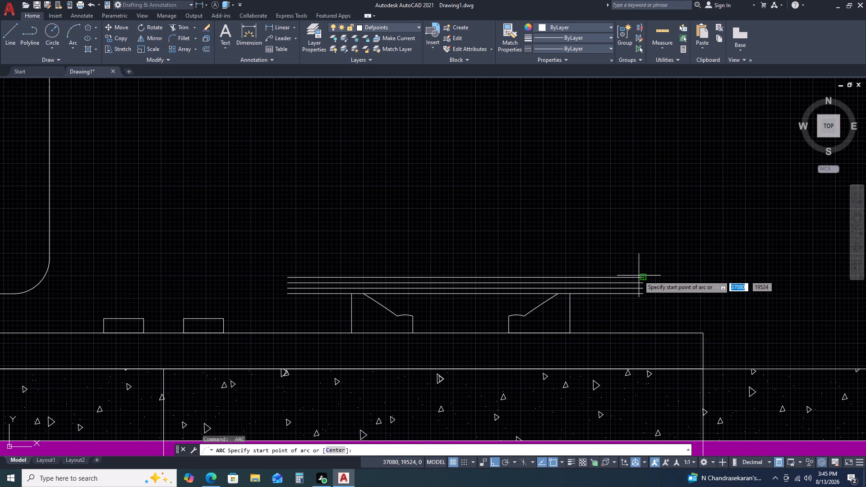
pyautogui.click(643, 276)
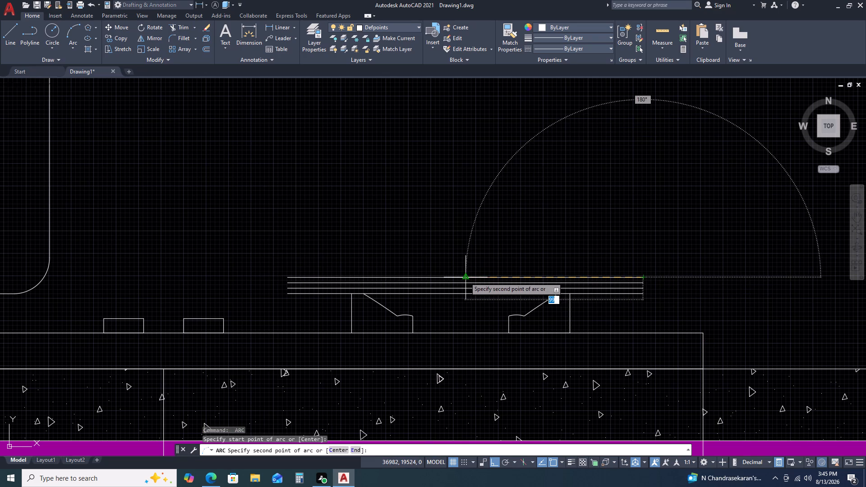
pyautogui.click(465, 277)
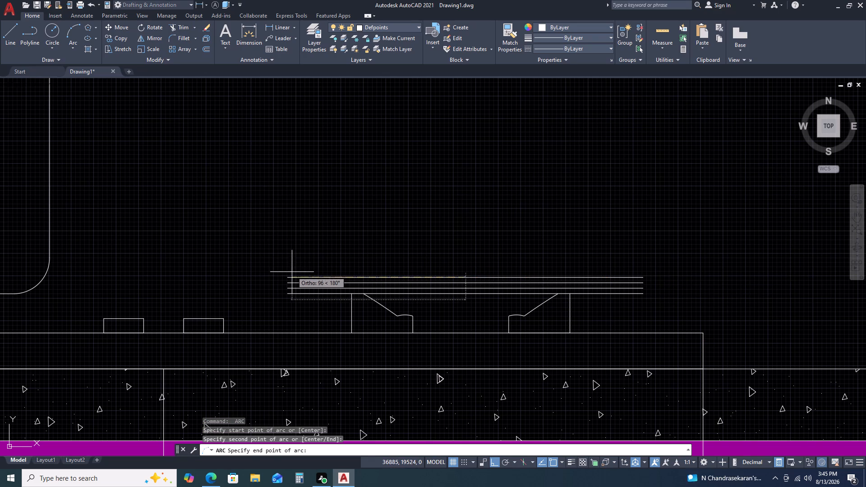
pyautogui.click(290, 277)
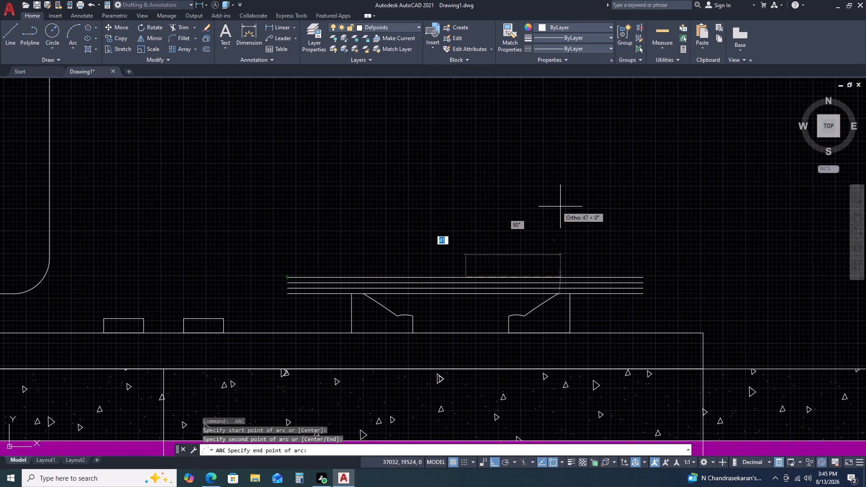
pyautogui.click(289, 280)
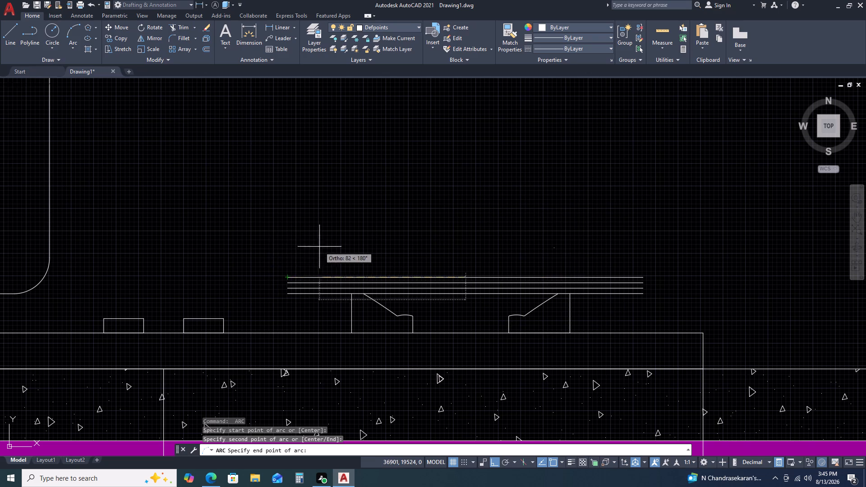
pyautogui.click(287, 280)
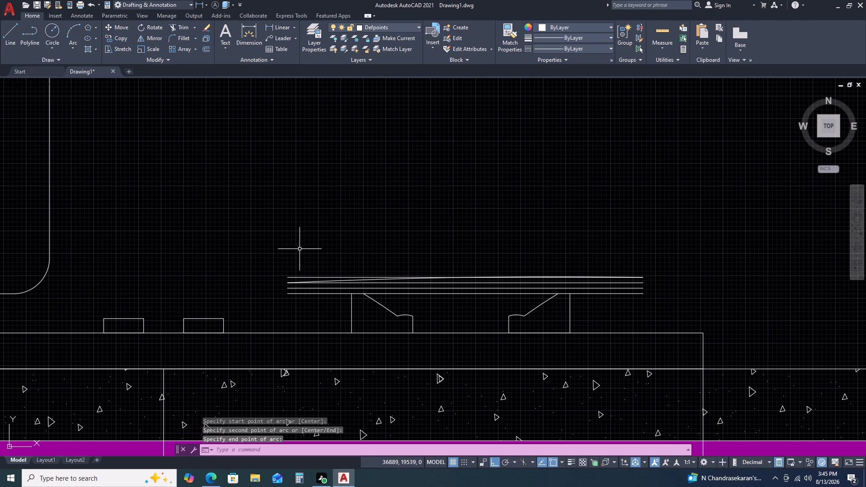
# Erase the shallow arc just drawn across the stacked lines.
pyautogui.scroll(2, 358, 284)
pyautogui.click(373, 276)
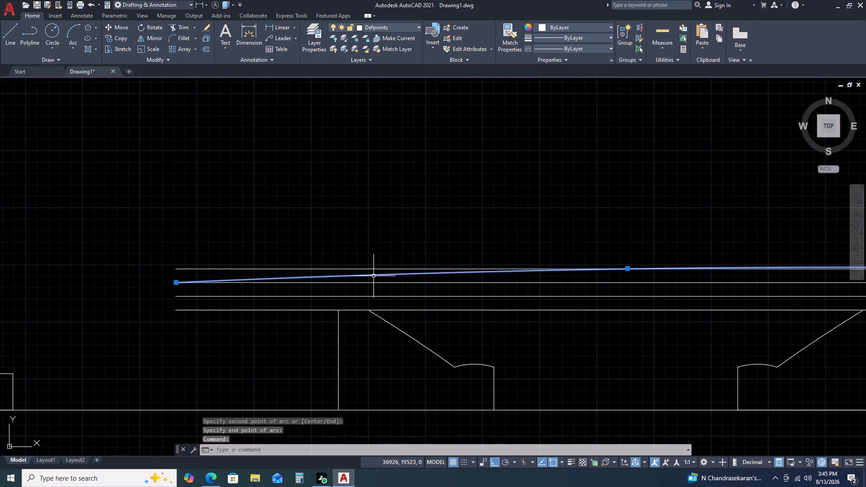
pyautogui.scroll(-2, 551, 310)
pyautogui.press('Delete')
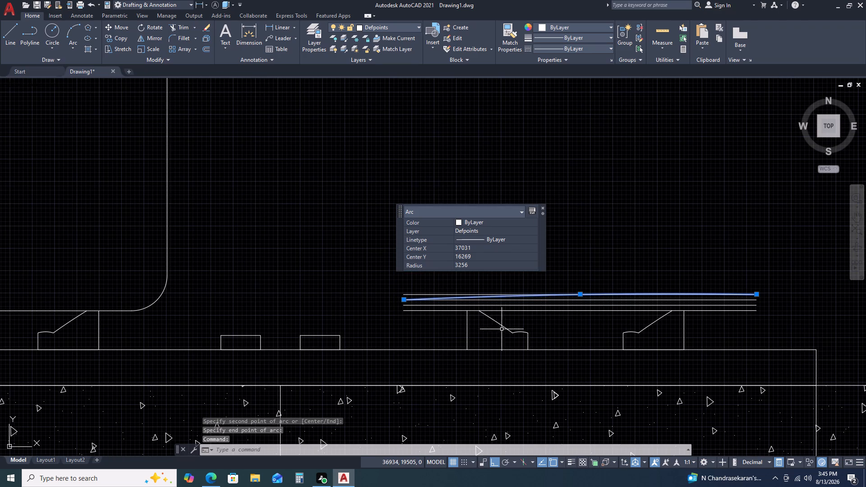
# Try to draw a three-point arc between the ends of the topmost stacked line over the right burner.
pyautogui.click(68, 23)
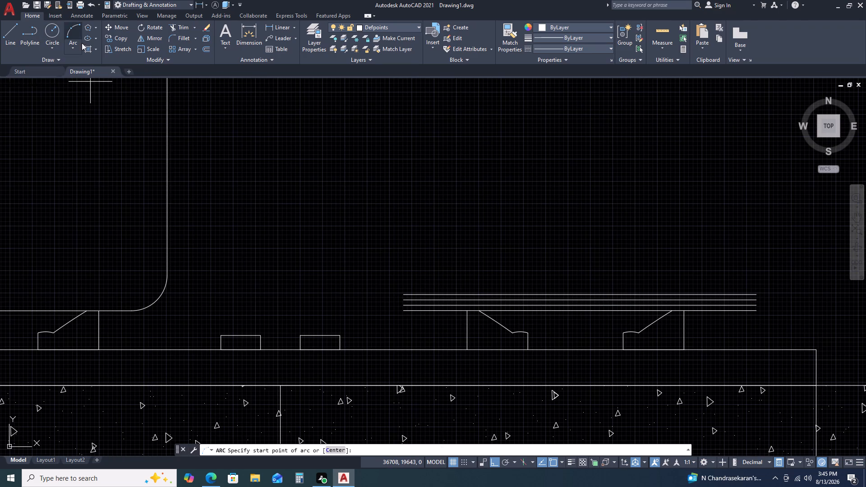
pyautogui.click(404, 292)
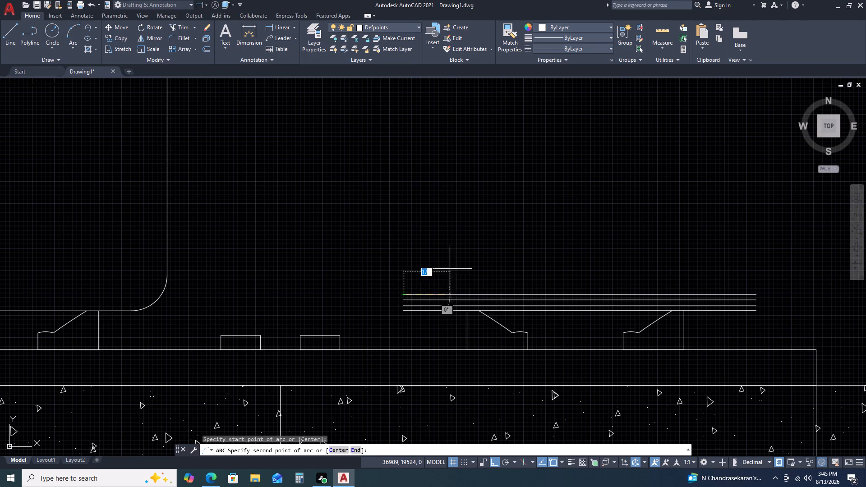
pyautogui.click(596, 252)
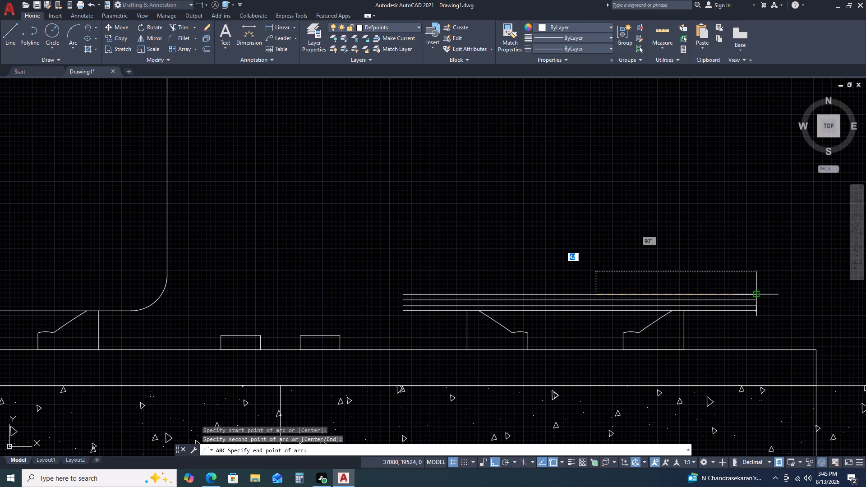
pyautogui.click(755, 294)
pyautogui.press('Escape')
# Draw a three-point arc from the topmost line's left end through the second line's right end, ending just below the stack, forming a dome.
pyautogui.scroll(-2, 585, 333)
pyautogui.moveTo(739, 332); pyautogui.dragTo(642, 282, button='middle')
pyautogui.middleClick(631, 266)
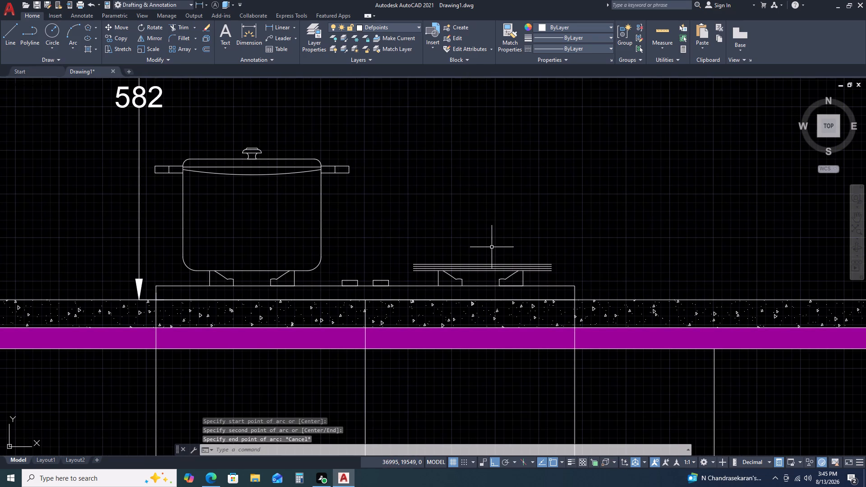
pyautogui.click(69, 47)
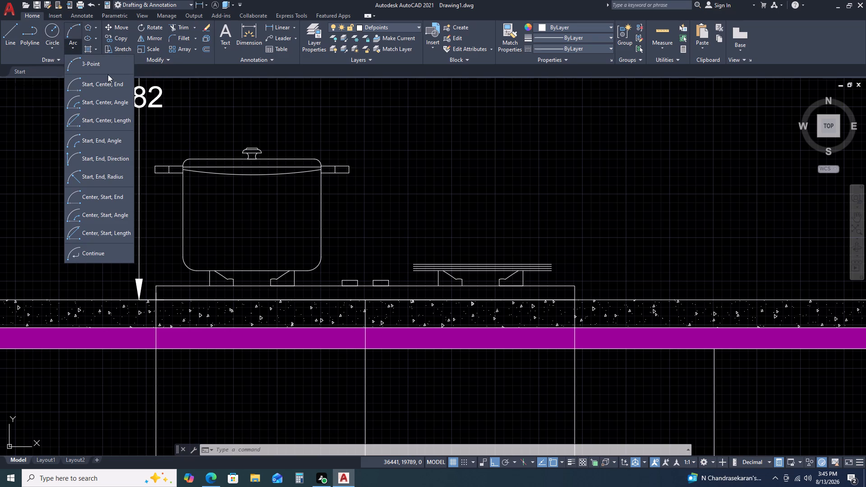
pyautogui.click(104, 70)
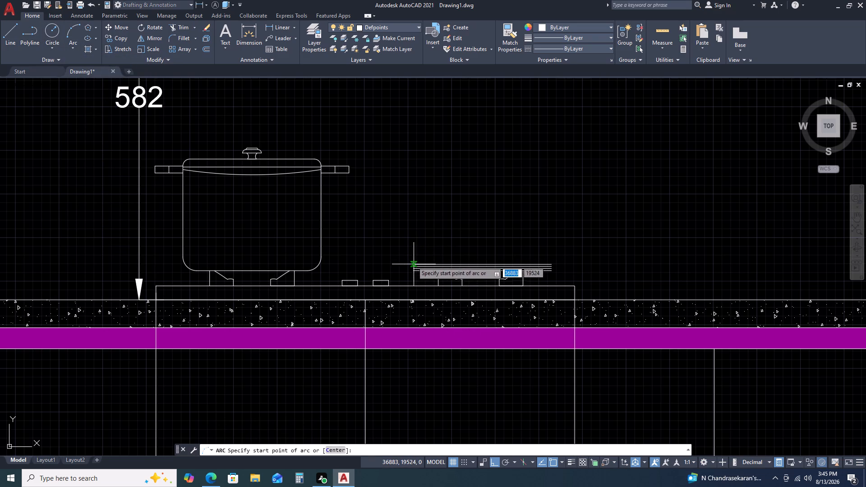
pyautogui.click(412, 262)
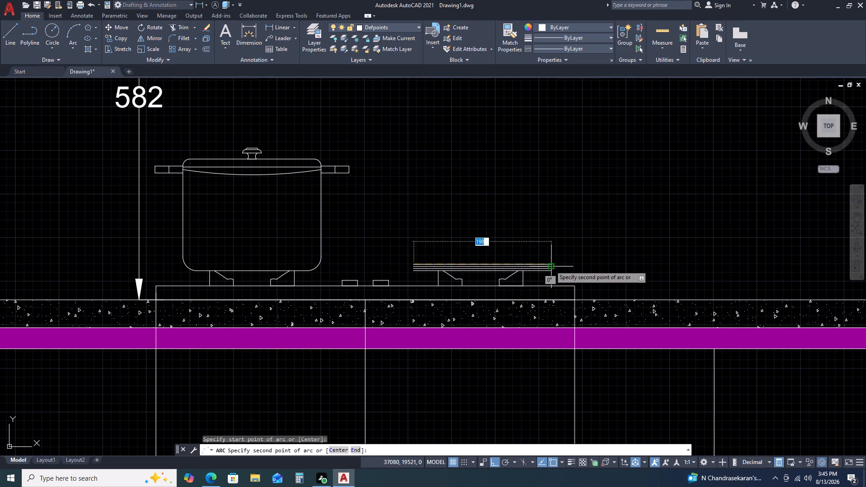
pyautogui.click(551, 266)
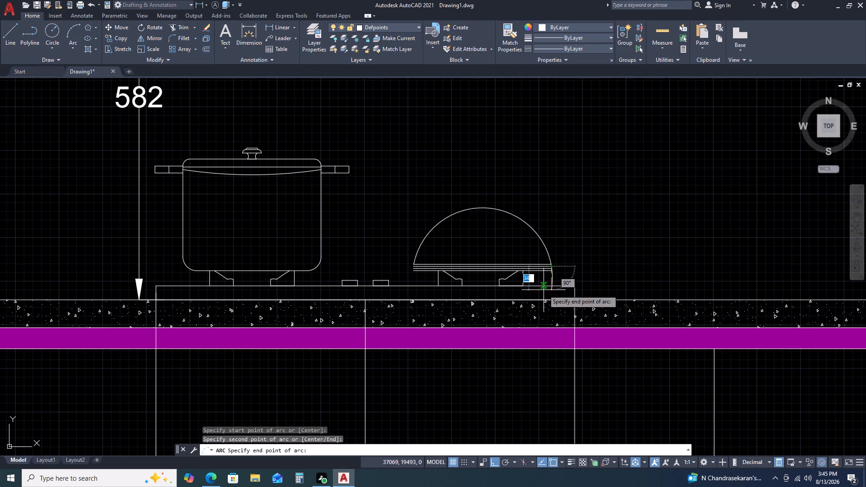
pyautogui.click(547, 280)
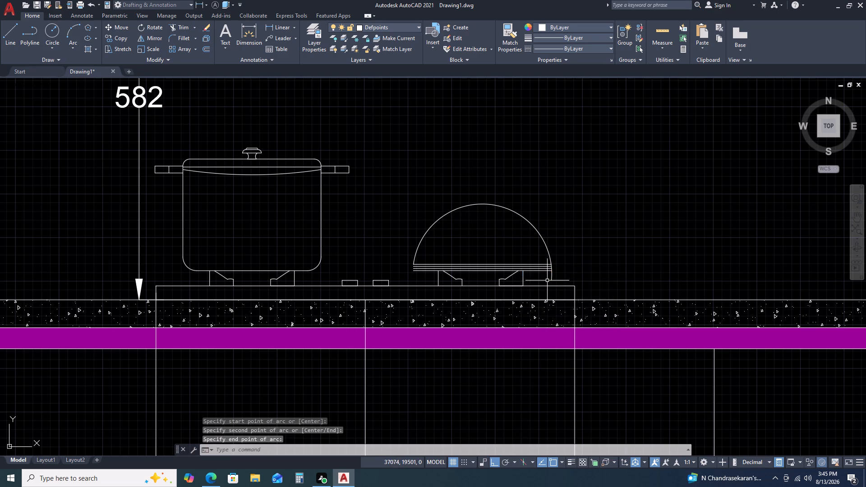
# Trim the dome arc's short tail hanging below the second line at its right end.
pyautogui.press('t')
pyautogui.press('r')
pyautogui.press('space')
pyautogui.scroll(2, 552, 278)
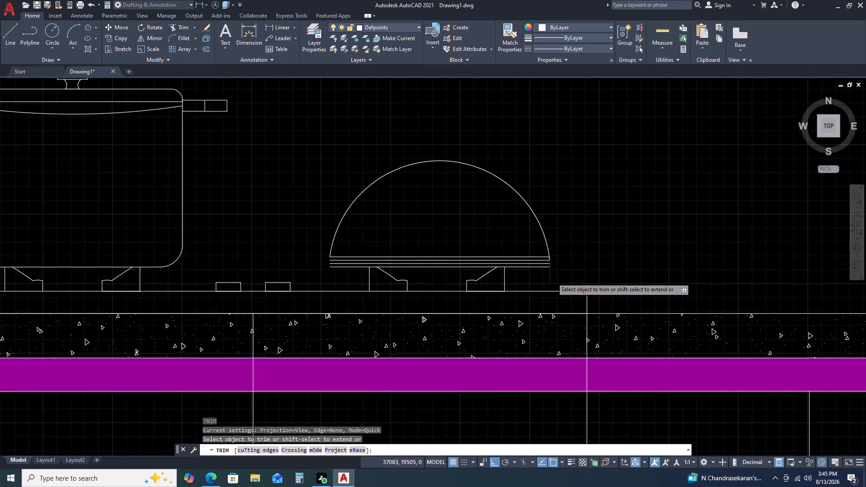
pyautogui.click(562, 272)
pyautogui.click(544, 276)
pyautogui.press('Escape')
# Stretch the dome arc's right end down to the right end of the lowest stacked line.
pyautogui.scroll(3, 546, 239)
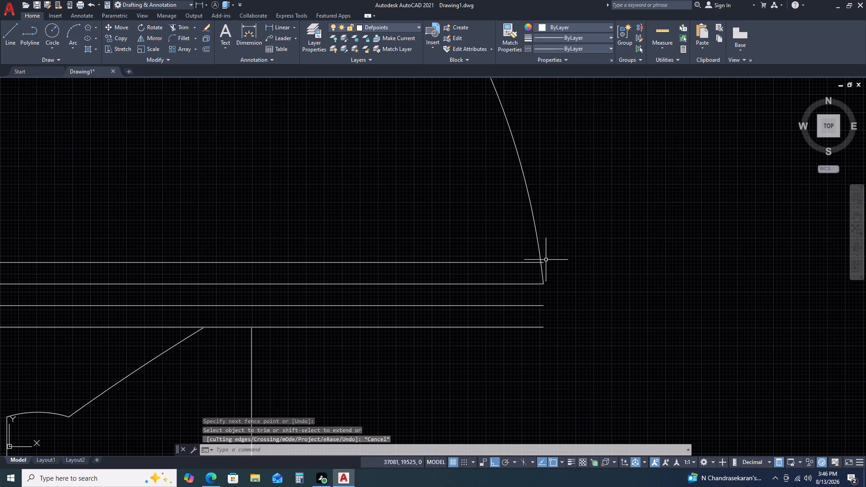
pyautogui.scroll(-2, 548, 271)
pyautogui.click(553, 222)
pyautogui.click(491, 229)
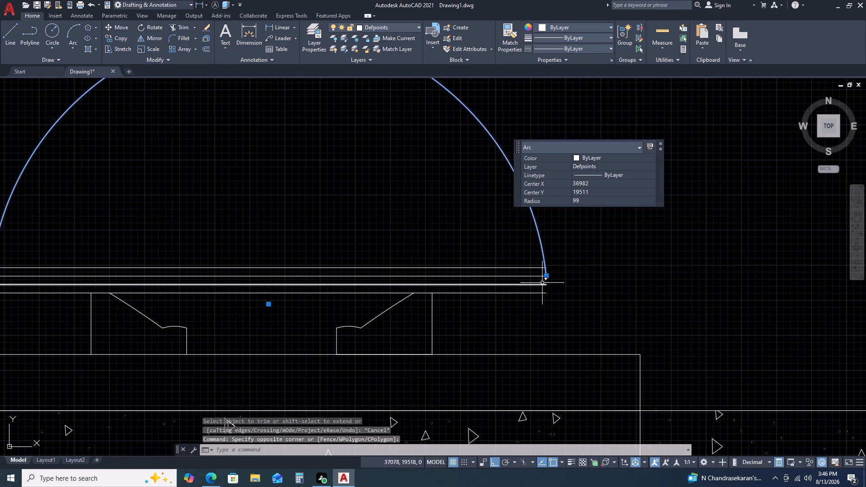
pyautogui.click(545, 275)
pyautogui.click(549, 293)
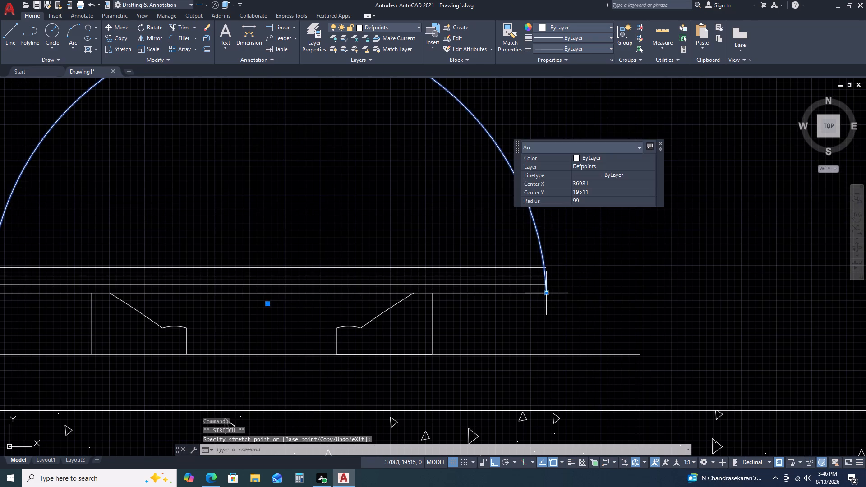
pyautogui.scroll(2, 548, 294)
pyautogui.press('Escape')
# Trim the stacked line ends that project outside the dome arc on its right side.
pyautogui.write('TR')
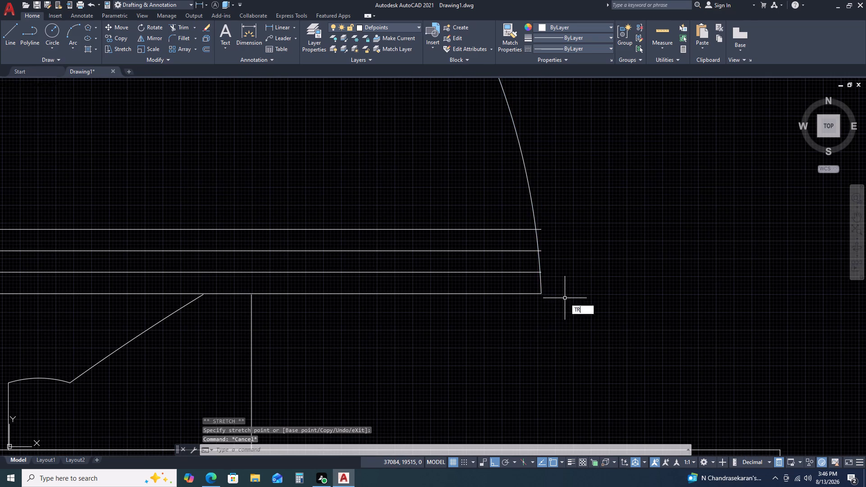
pyautogui.press('space')
pyautogui.scroll(3, 547, 260)
pyautogui.click(517, 126)
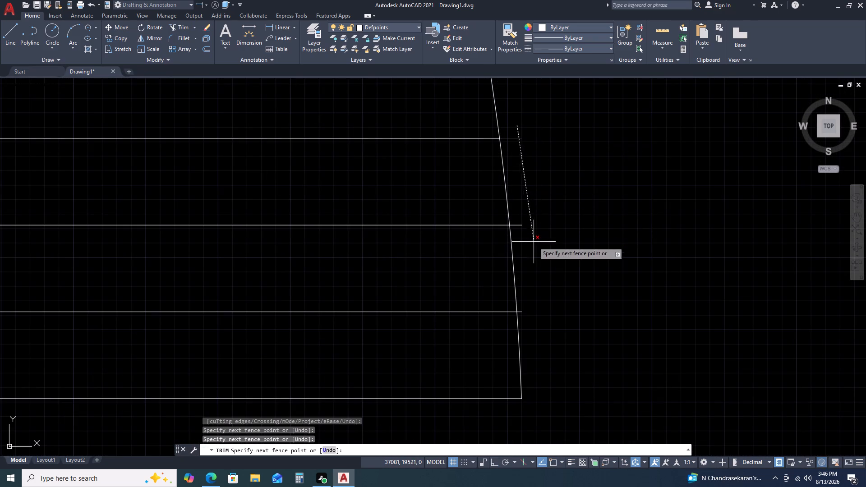
pyautogui.click(521, 319)
pyautogui.scroll(-8, 581, 350)
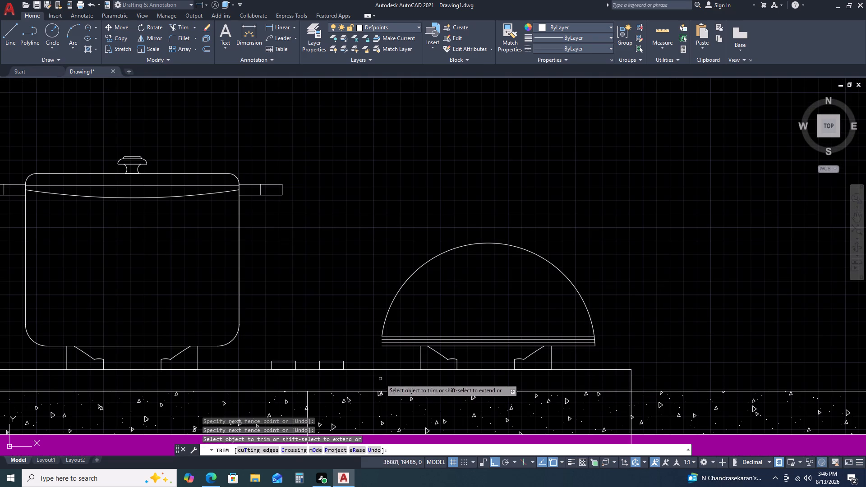
pyautogui.press('Escape')
# Stretch the dome arc's left end down to the left end of the lowest stacked line.
pyautogui.moveTo(442, 347); pyautogui.dragTo(460, 233, button='middle')
pyautogui.middleClick(461, 225)
pyautogui.moveTo(425, 192); pyautogui.dragTo(421, 192)
pyautogui.click(389, 172)
pyautogui.scroll(3, 395, 233)
pyautogui.click(414, 174)
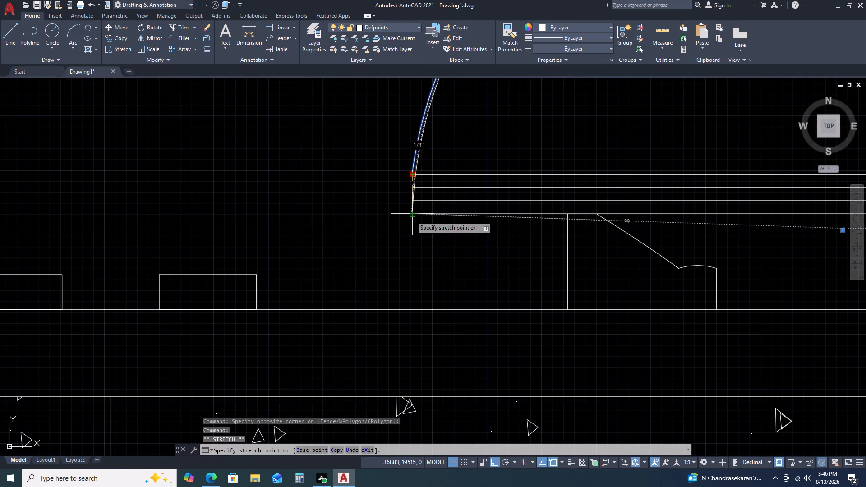
pyautogui.click(411, 216)
pyautogui.press('Escape')
# Trim the stacked line ends that project outside the dome arc on its left side.
pyautogui.scroll(-3, 411, 201)
pyautogui.write('TR')
pyautogui.press('space')
pyautogui.scroll(5, 406, 195)
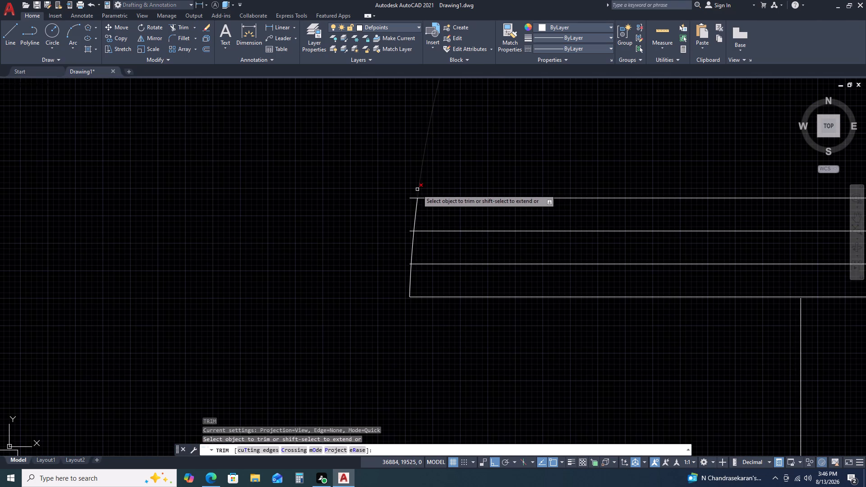
pyautogui.click(411, 193)
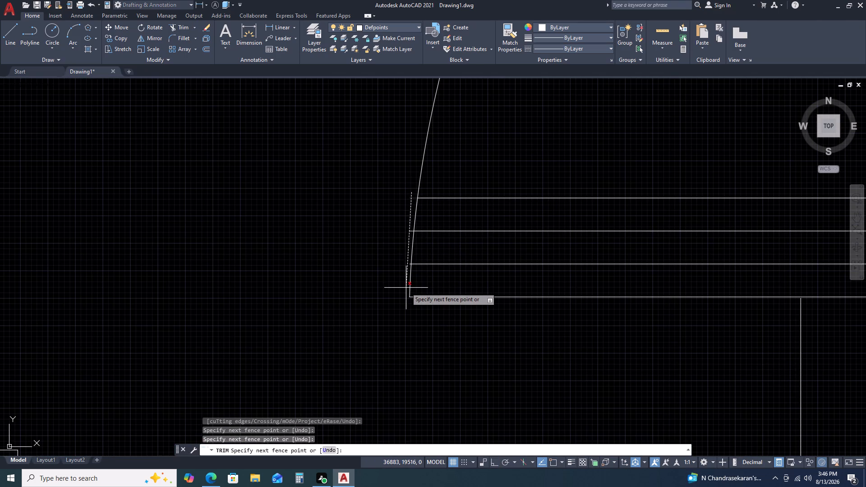
pyautogui.click(396, 297)
pyautogui.scroll(3, 404, 236)
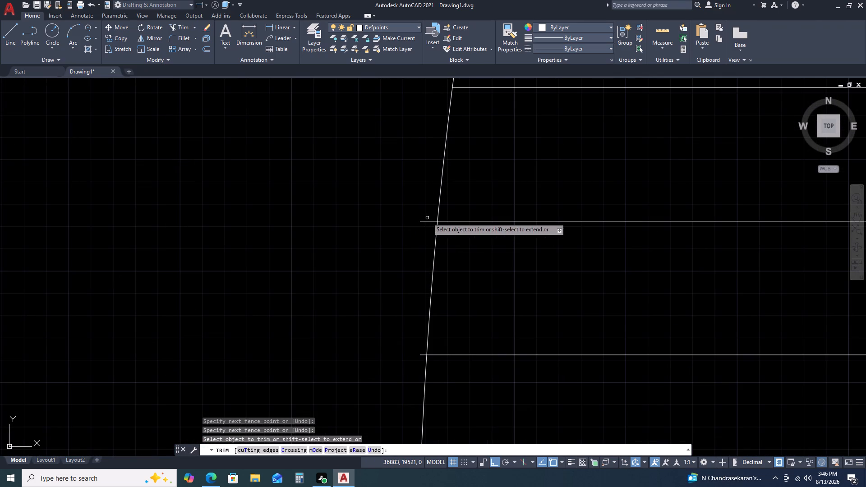
pyautogui.click(427, 218)
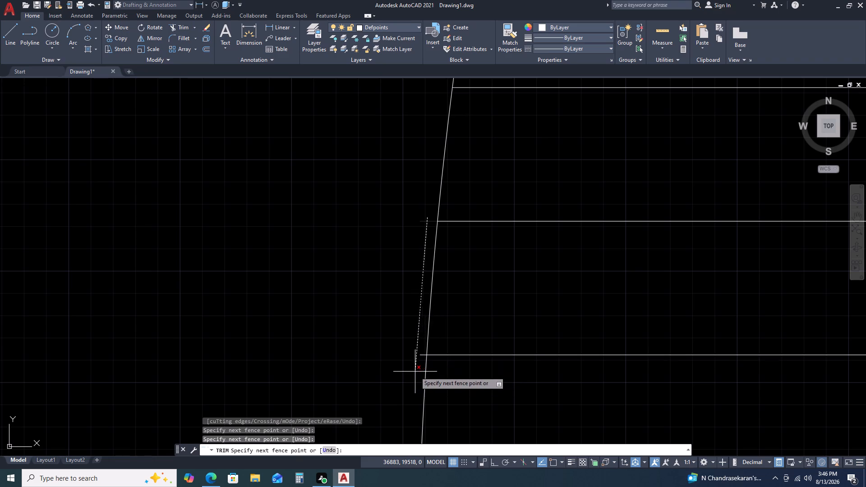
pyautogui.click(415, 372)
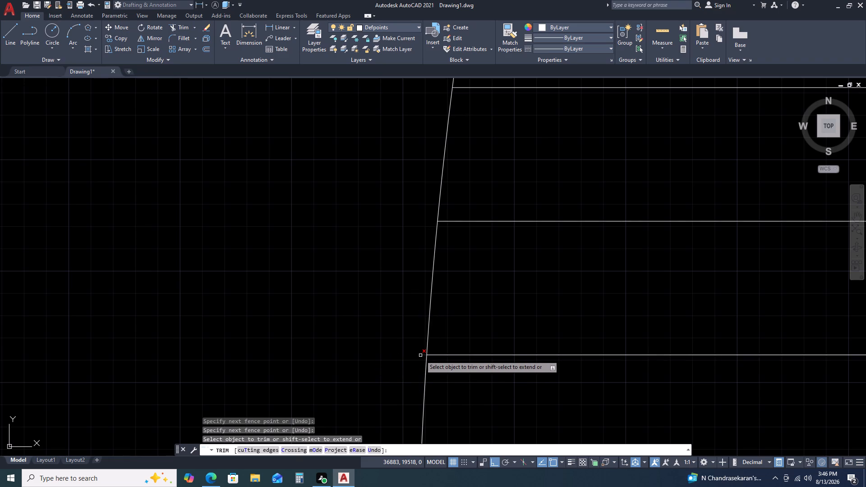
pyautogui.click(420, 355)
pyautogui.scroll(-5, 451, 287)
pyautogui.scroll(-3, 540, 331)
pyautogui.press('Escape')
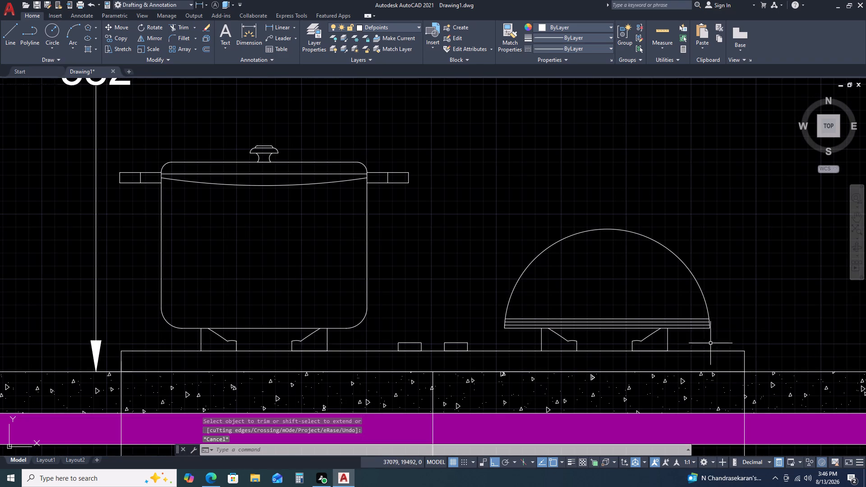
# Draw a three-sided handle outline on top of the dome, with its left side about 13 high and its right side returning to the arc.
pyautogui.moveTo(710, 327); pyautogui.dragTo(600, 300, button='middle')
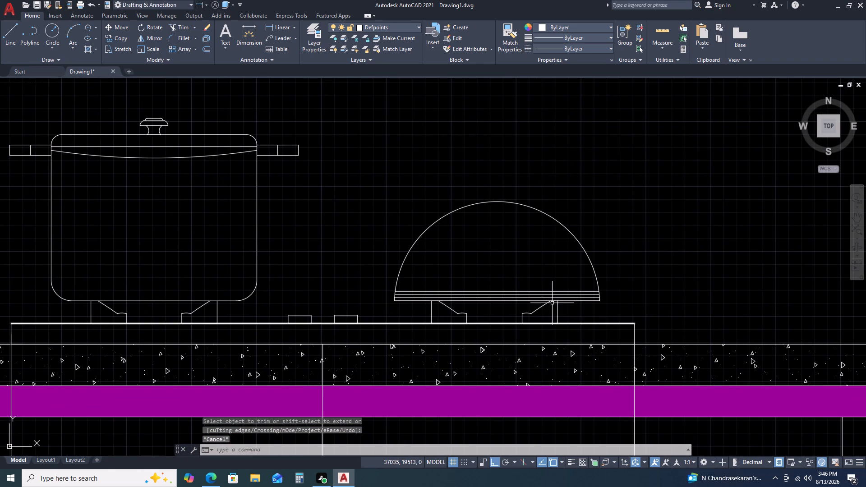
pyautogui.scroll(3, 552, 303)
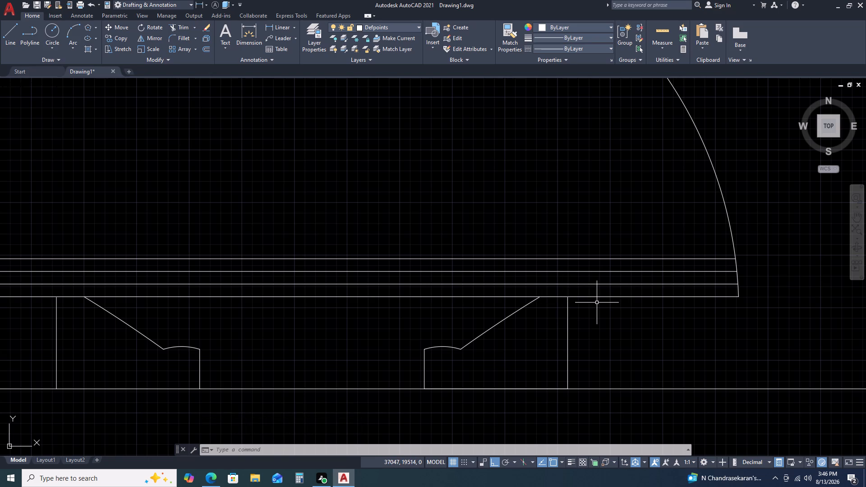
pyautogui.scroll(-4, 567, 264)
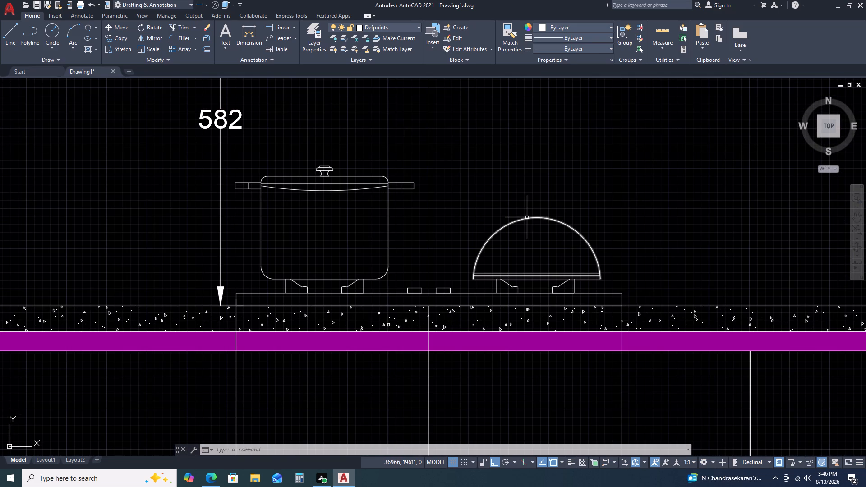
pyautogui.write('L')
pyautogui.press('space')
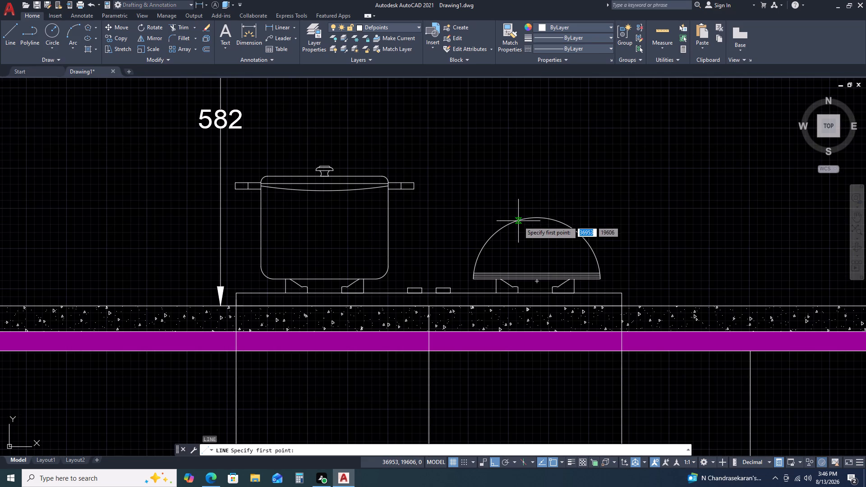
pyautogui.click(523, 219)
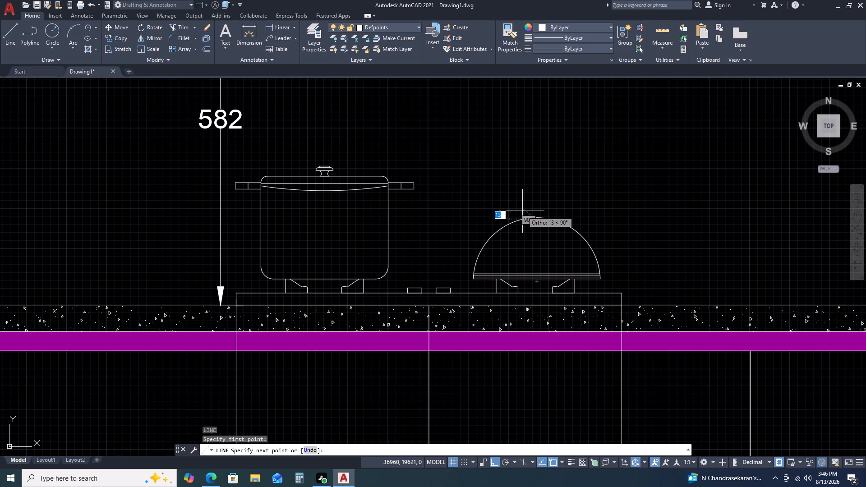
pyautogui.click(522, 211)
pyautogui.click(556, 213)
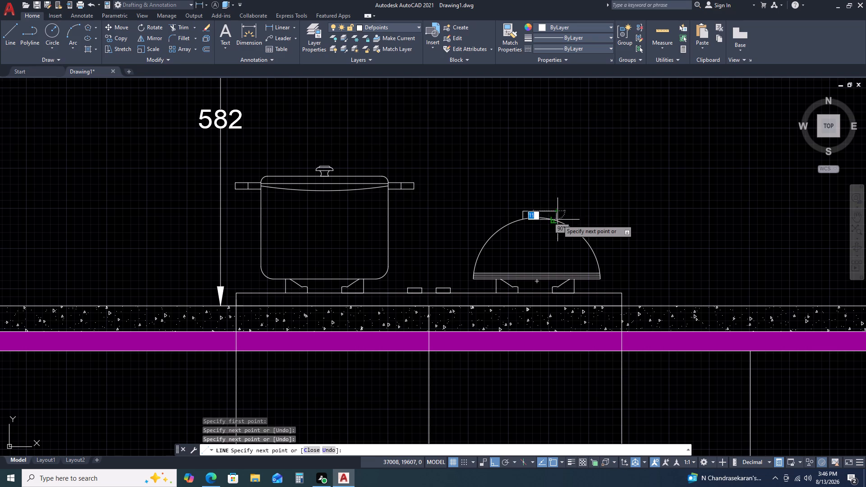
pyautogui.click(557, 223)
pyautogui.press('Escape')
# Erase the slanted right side of the handle outline on top of the dome.
pyautogui.scroll(2, 554, 221)
pyautogui.click(559, 210)
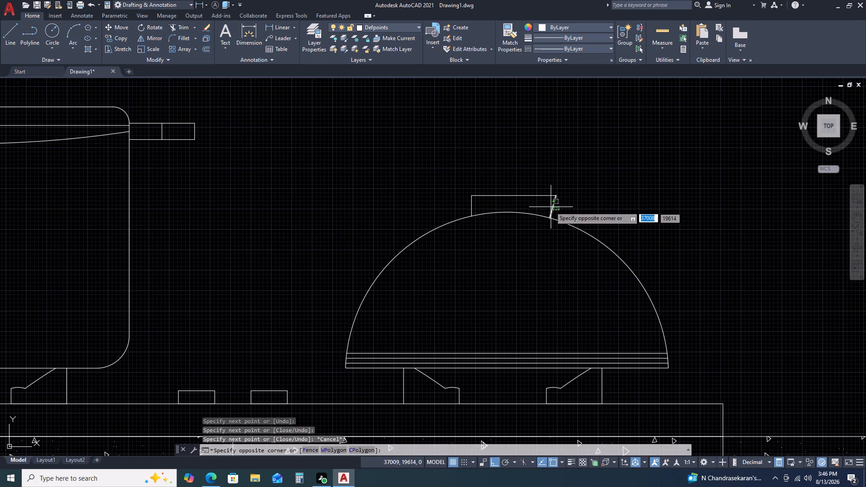
pyautogui.click(550, 206)
pyautogui.press('Delete')
# Draw a line from the handle's top right corner down to the dome arc.
pyautogui.press('l')
pyautogui.press('space')
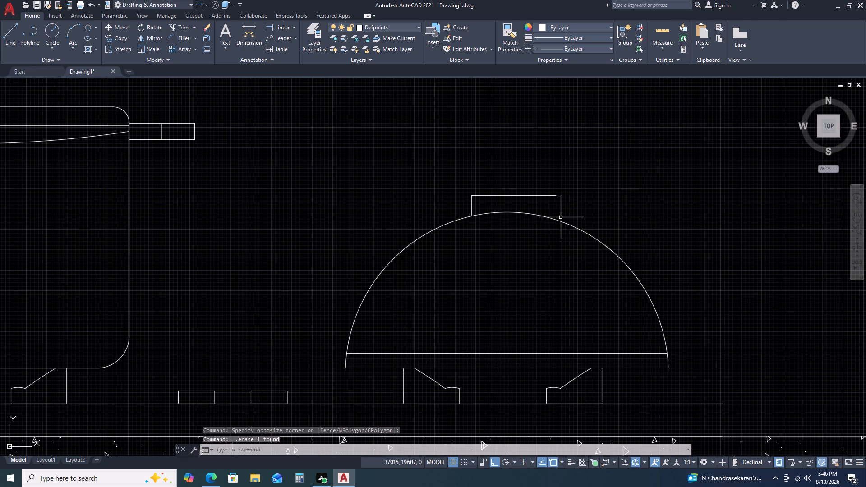
pyautogui.click(557, 196)
pyautogui.click(557, 221)
pyautogui.press('Escape')
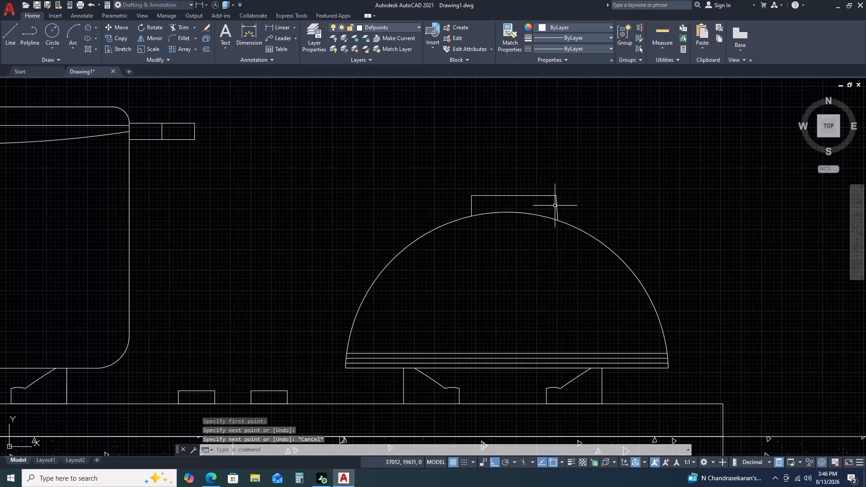
# Stretch the lower end of the handle's right side inward along the dome arc, giving a line about 15 long.
pyautogui.click(558, 208)
pyautogui.scroll(3, 556, 212)
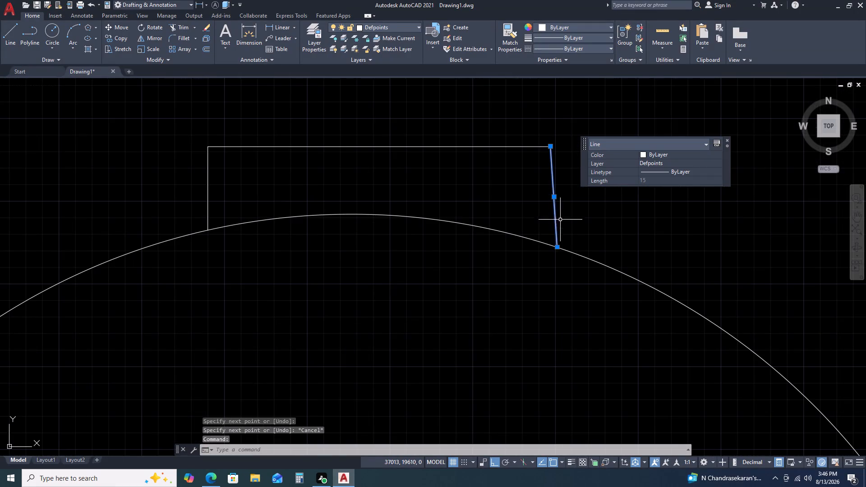
pyautogui.click(557, 247)
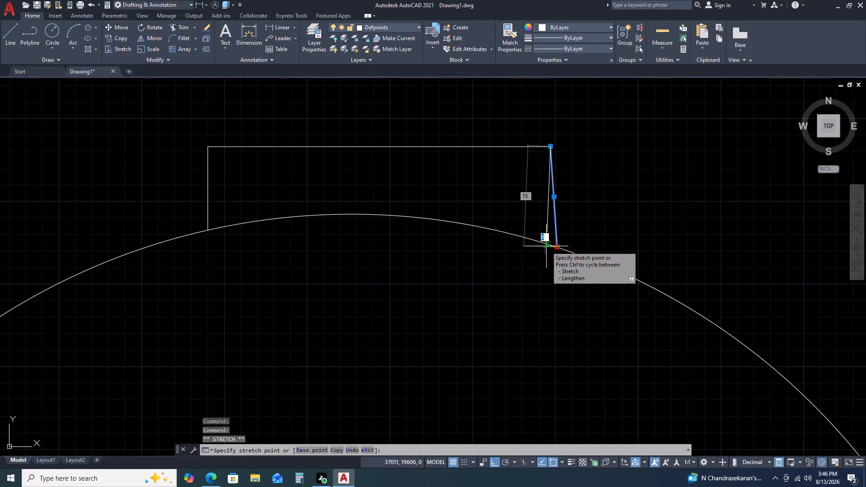
pyautogui.click(546, 246)
pyautogui.press('Escape')
# Erase the slanted right side of the handle outline on top of the dome.
pyautogui.scroll(-2, 553, 237)
pyautogui.click(558, 221)
pyautogui.click(539, 219)
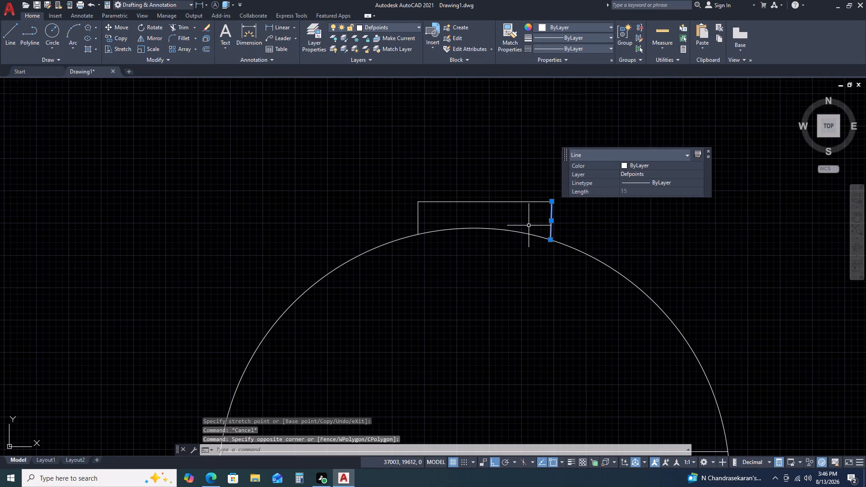
pyautogui.press('Delete')
# Draw a near-vertical line about 15 long from the handle's top right corner down to the dome arc.
pyautogui.press('l')
pyautogui.press('space')
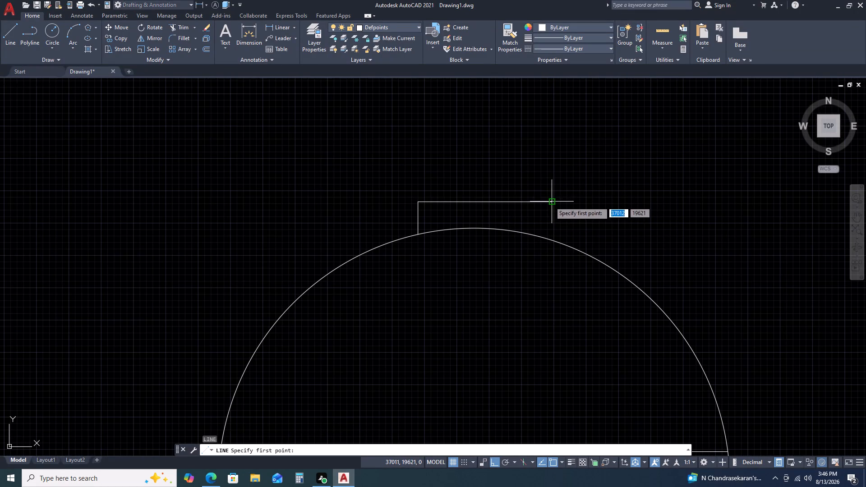
pyautogui.click(552, 203)
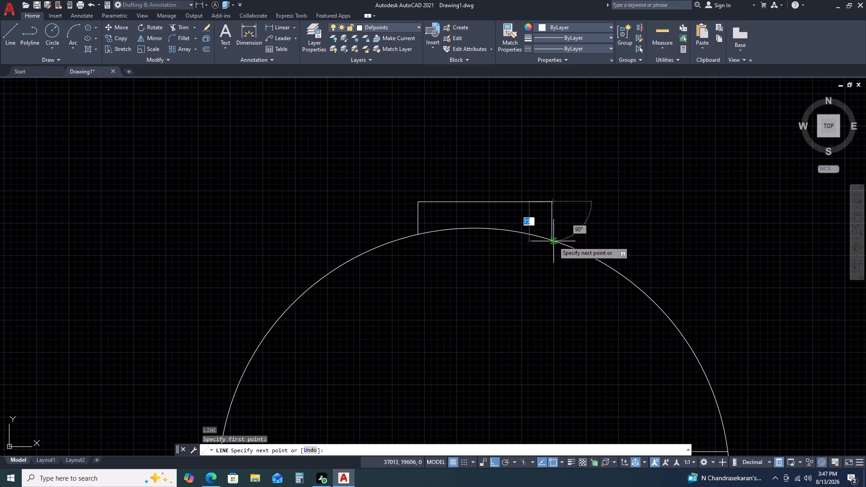
pyautogui.click(552, 242)
pyautogui.press('Escape')
# Move the three-sided handle outline sideways by its top midpoint so it is centred over the dome's apex.
pyautogui.moveTo(391, 183); pyautogui.dragTo(399, 189)
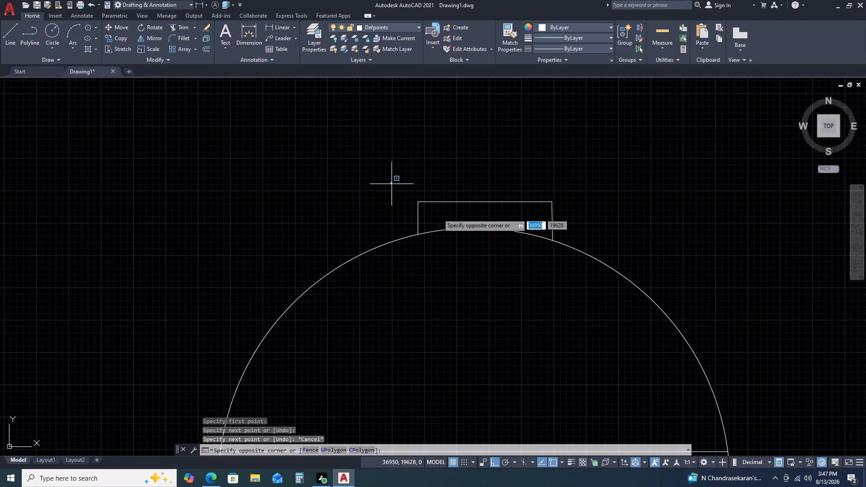
pyautogui.click(605, 256)
pyautogui.write('M')
pyautogui.press('space')
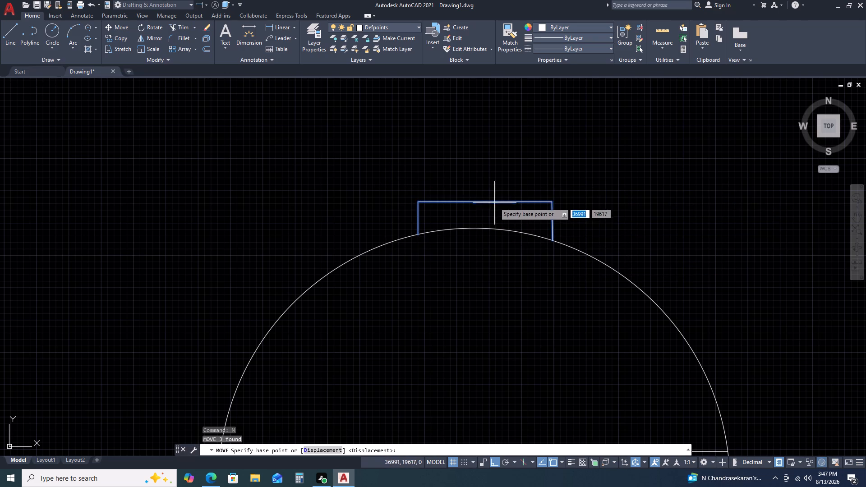
pyautogui.click(485, 202)
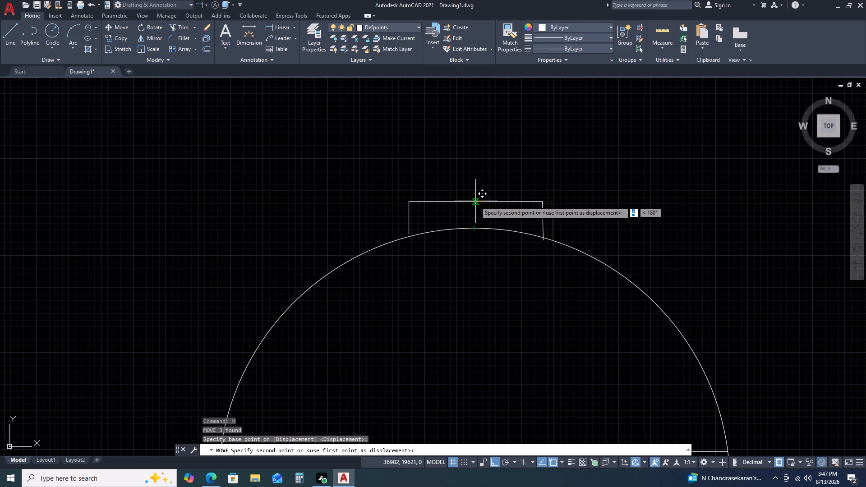
pyautogui.click(474, 201)
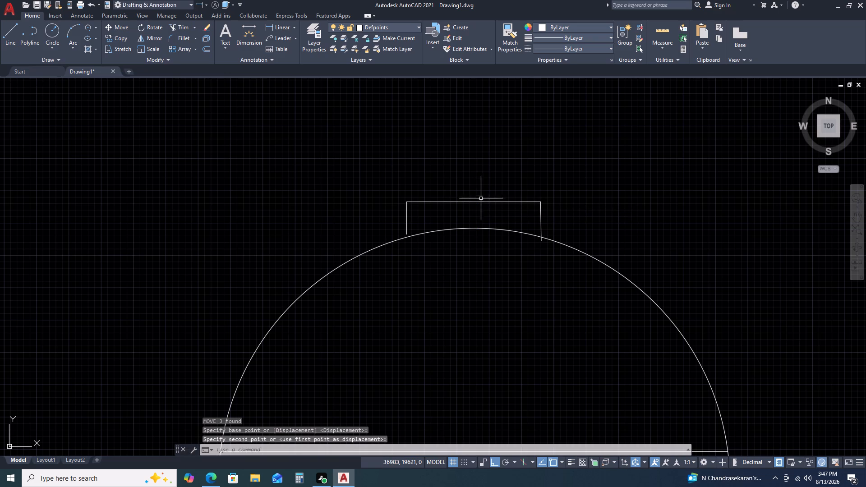
# Trim the part of the handle's right side that runs below the dome arc.
pyautogui.press('t')
pyautogui.press('r')
pyautogui.press('space')
pyautogui.scroll(2, 538, 237)
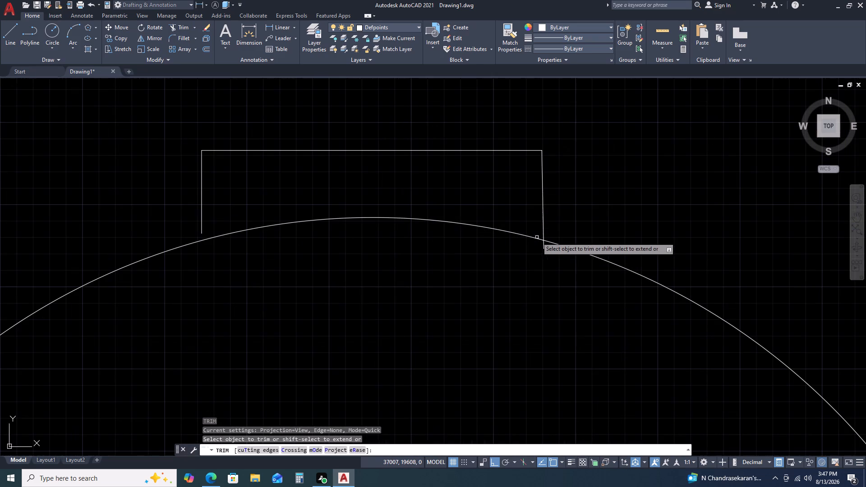
pyautogui.click(544, 245)
pyautogui.press('Escape')
pyautogui.scroll(-3, 400, 290)
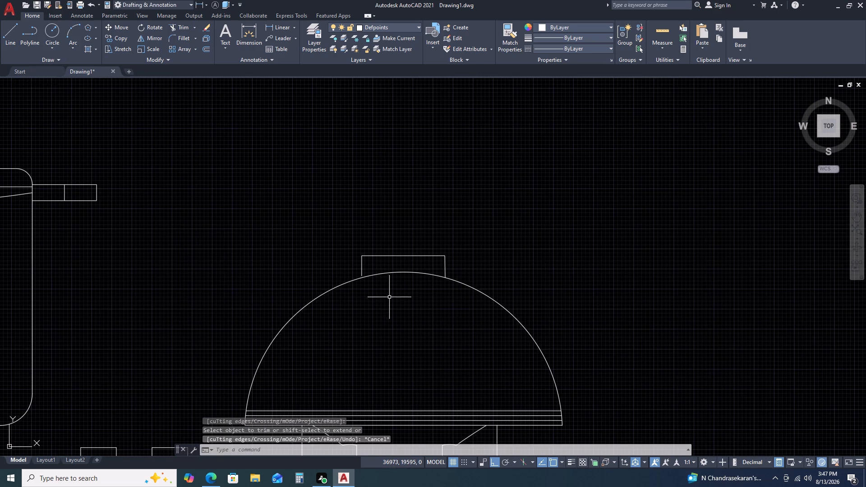
# Extend the handle's left side down to the dome arc.
pyautogui.press('e')
pyautogui.press('x')
pyautogui.press('space')
pyautogui.click(366, 267)
pyautogui.click(351, 271)
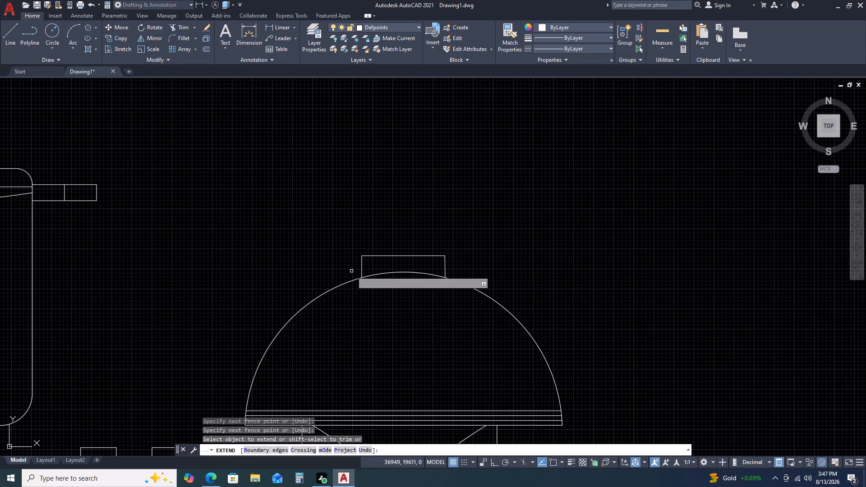
pyautogui.press('Escape')
# Fillet both top corners of the handle outline on the dome with radius 2.
pyautogui.scroll(-2, 488, 303)
pyautogui.moveTo(507, 322); pyautogui.dragTo(535, 284, button='middle')
pyautogui.middleClick(535, 284)
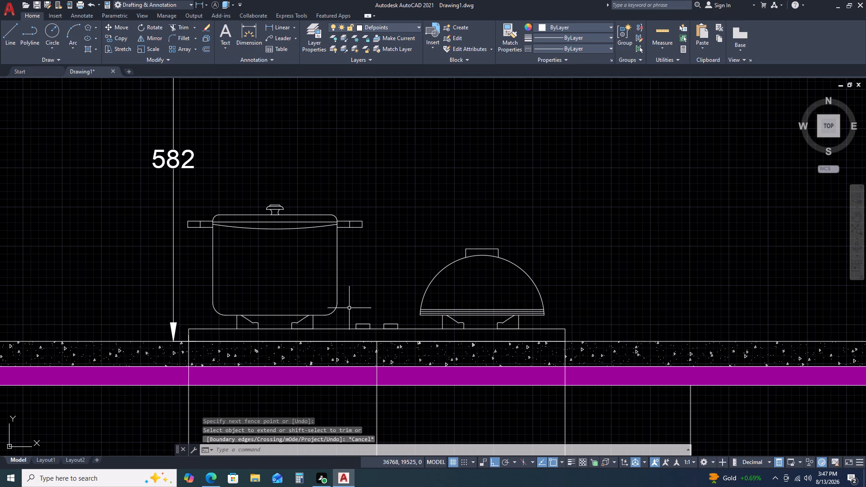
pyautogui.scroll(-2, 385, 320)
pyautogui.scroll(3, 424, 298)
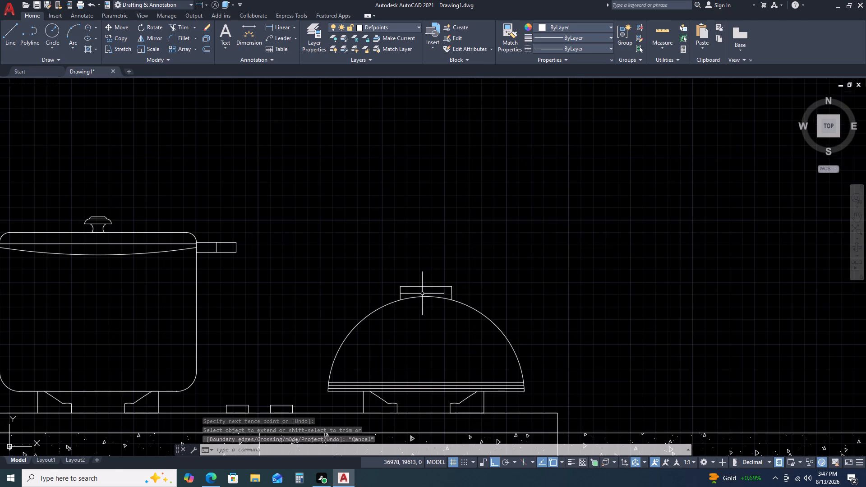
pyautogui.write('F')
pyautogui.press('space')
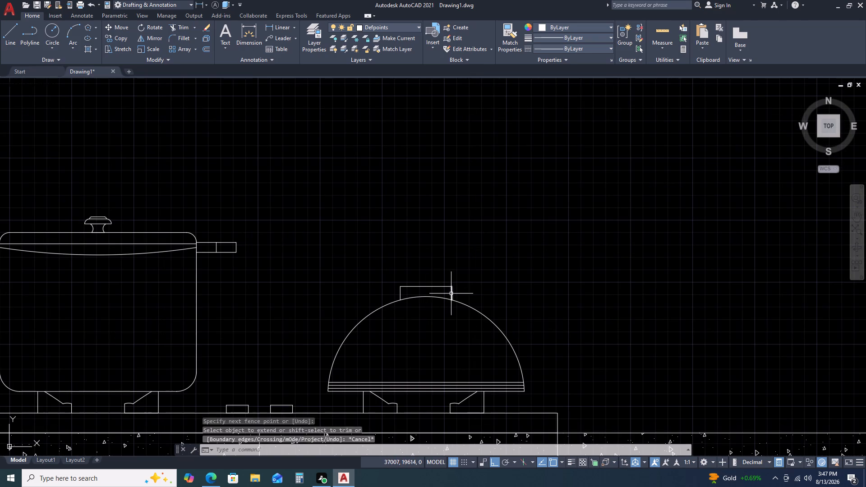
pyautogui.click(402, 292)
pyautogui.click(400, 294)
pyautogui.click(405, 288)
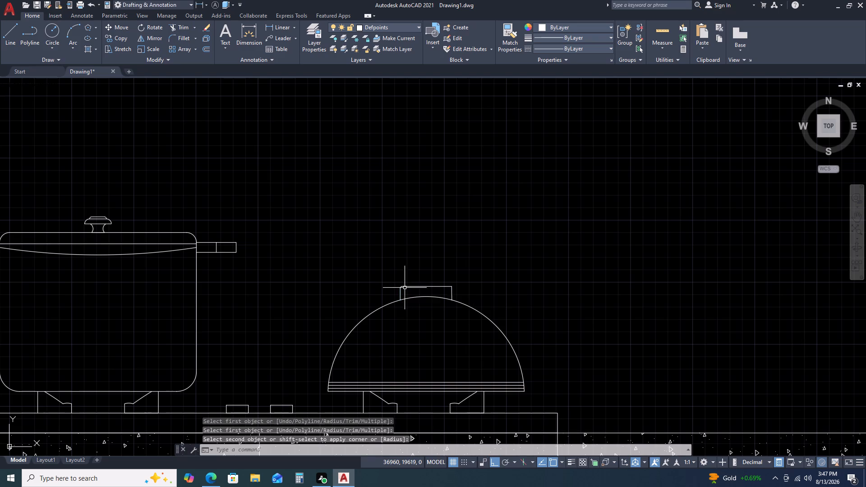
pyautogui.press('space')
pyautogui.click(444, 288)
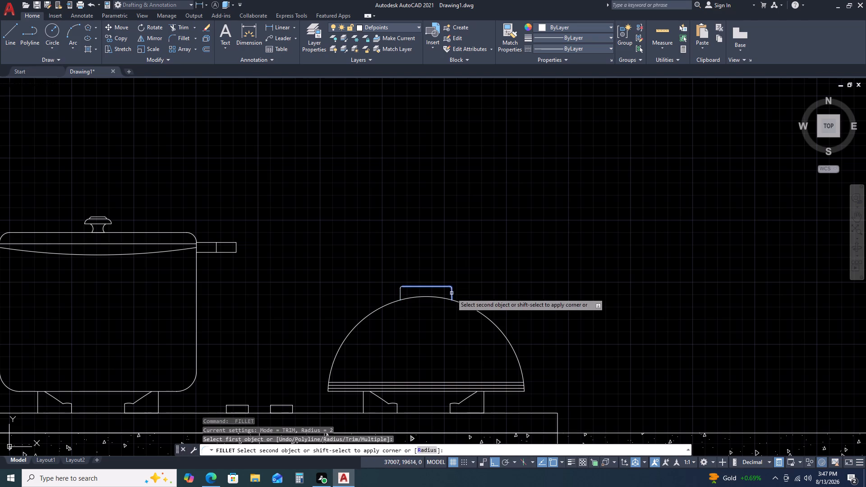
pyautogui.click(451, 293)
pyautogui.press('Escape')
# Draw a vertical line about 19 long upward from the midpoint of the handle's top edge.
pyautogui.scroll(-2, 491, 289)
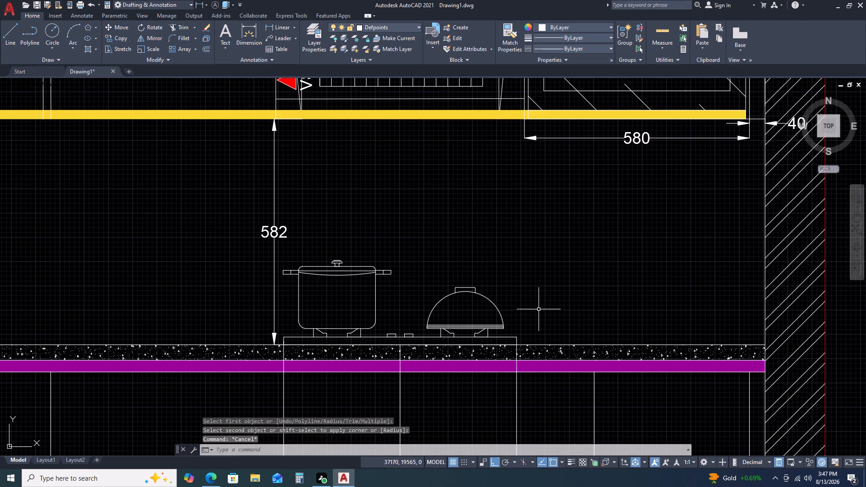
pyautogui.press('l')
pyautogui.press('space')
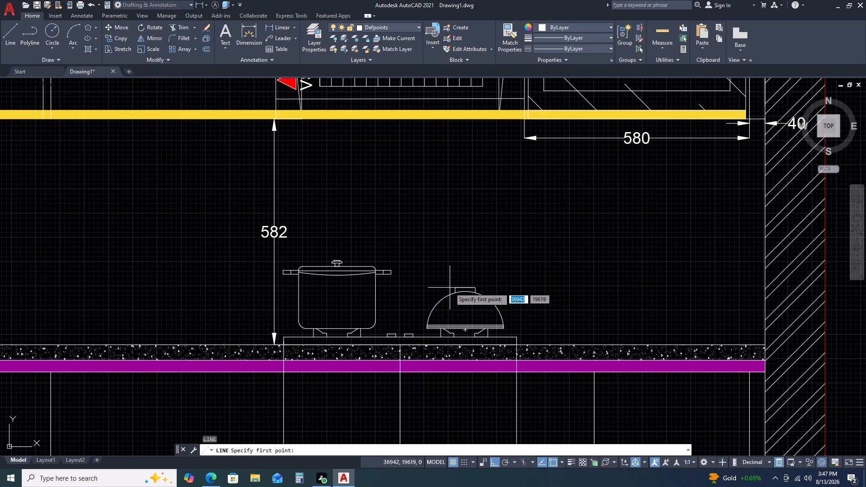
pyautogui.scroll(2, 461, 286)
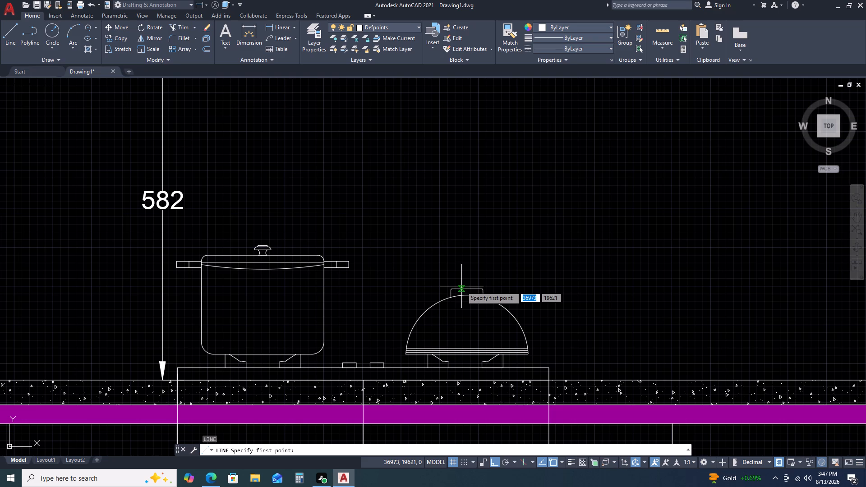
pyautogui.click(465, 289)
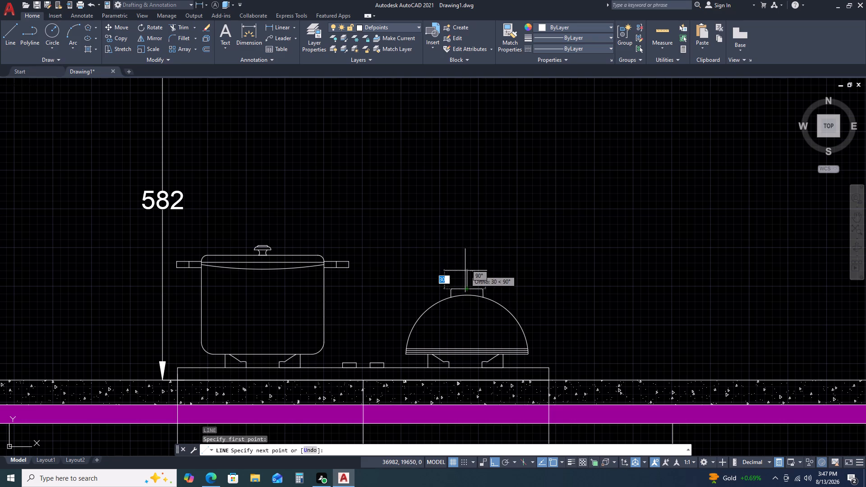
pyautogui.click(466, 277)
pyautogui.press('Escape')
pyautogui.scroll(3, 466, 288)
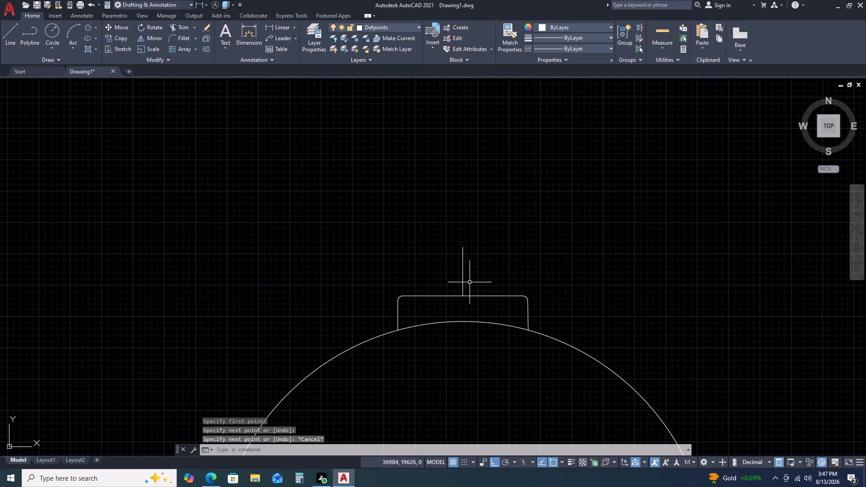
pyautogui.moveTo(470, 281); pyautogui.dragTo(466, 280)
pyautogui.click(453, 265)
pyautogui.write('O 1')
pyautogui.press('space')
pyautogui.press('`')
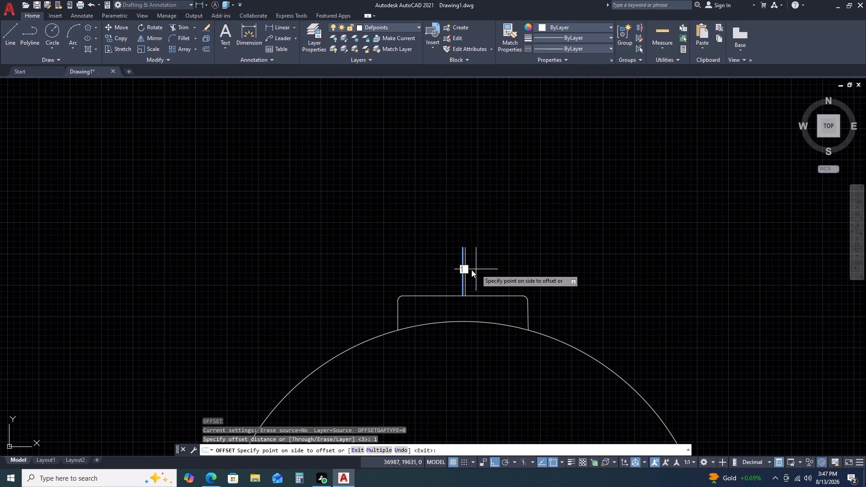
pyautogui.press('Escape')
# Offset the vertical line above the handle by 2 to both sides.
pyautogui.click(475, 268)
pyautogui.click(451, 257)
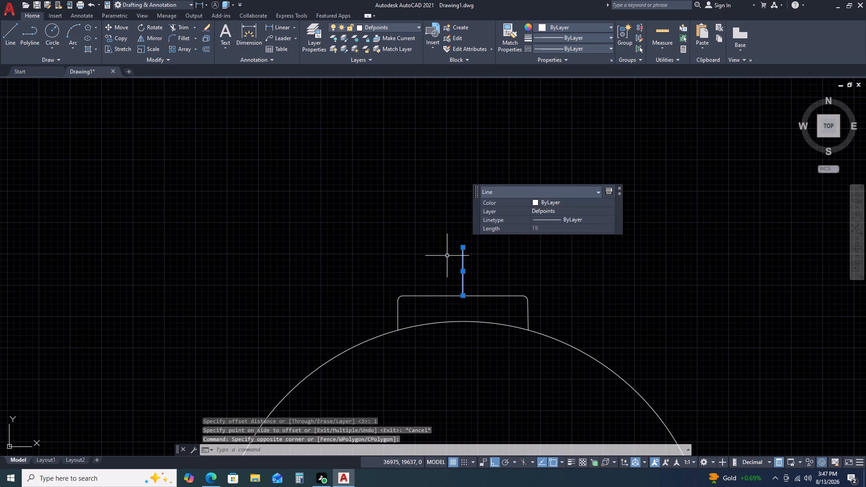
pyautogui.write('O 2')
pyautogui.press('space')
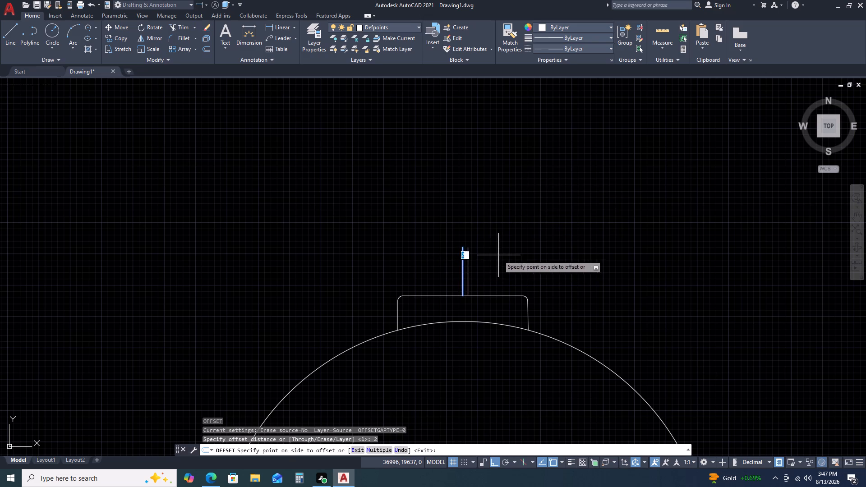
pyautogui.click(498, 255)
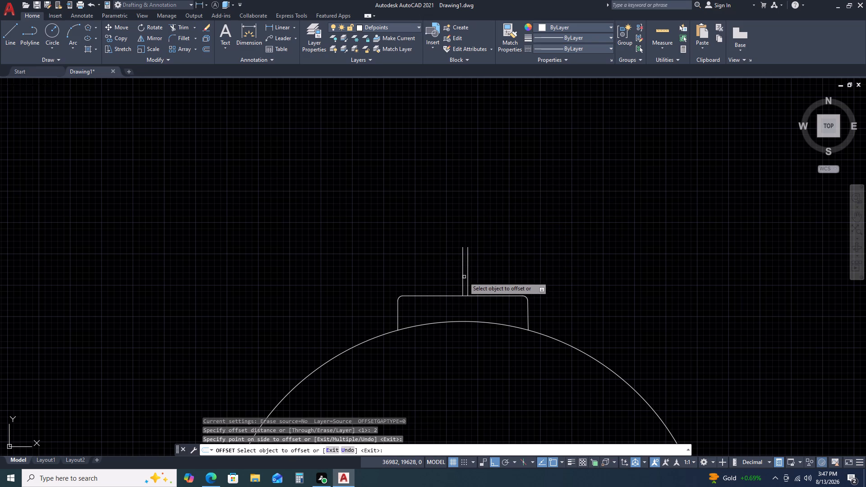
pyautogui.click(463, 277)
pyautogui.click(457, 278)
pyautogui.press('Escape')
# Erase the middle vertical line between the two offset stem lines.
pyautogui.doubleClick(464, 275)
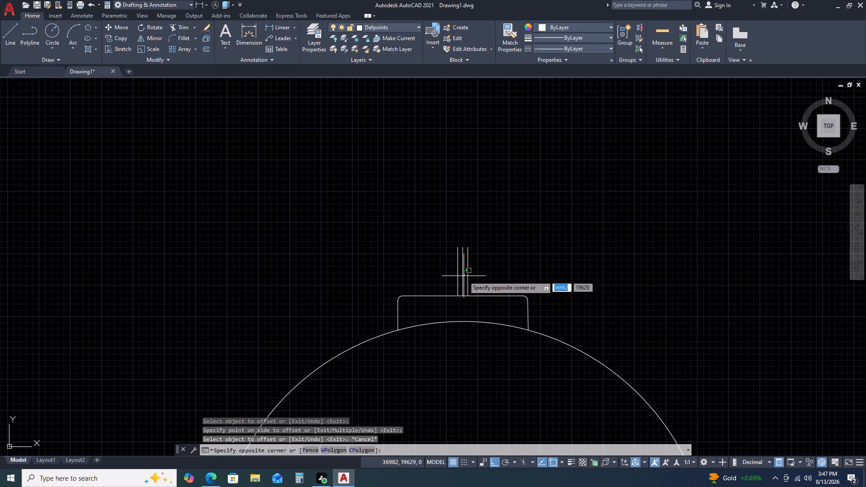
pyautogui.click(464, 276)
pyautogui.press('Delete')
# Draw a horizontal line about 30 long just above the two vertical stem lines.
pyautogui.scroll(-2, 490, 297)
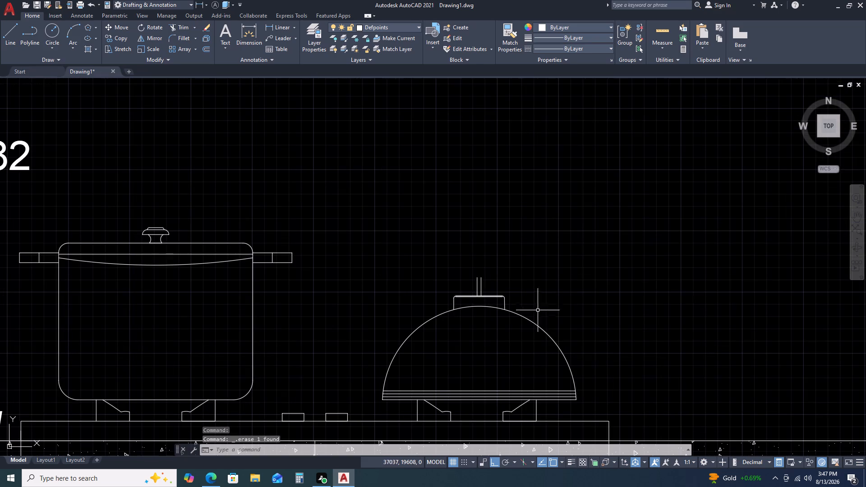
pyautogui.scroll(2, 493, 299)
pyautogui.press('l')
pyautogui.press('space')
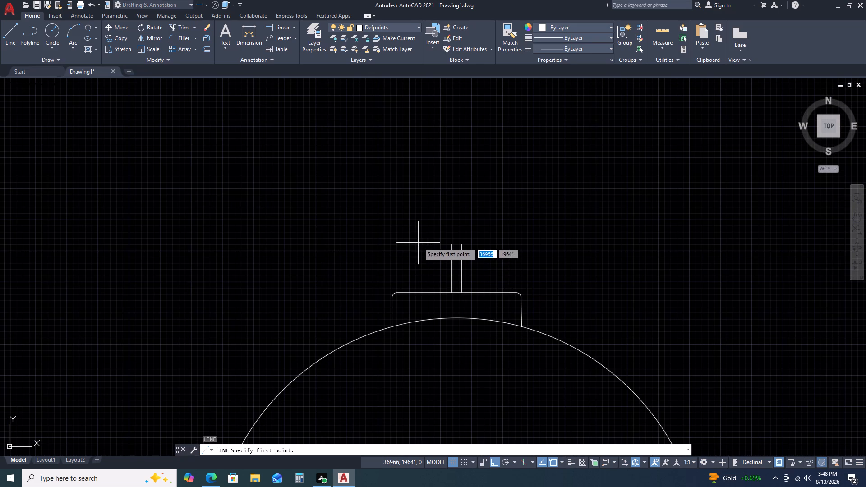
pyautogui.click(417, 241)
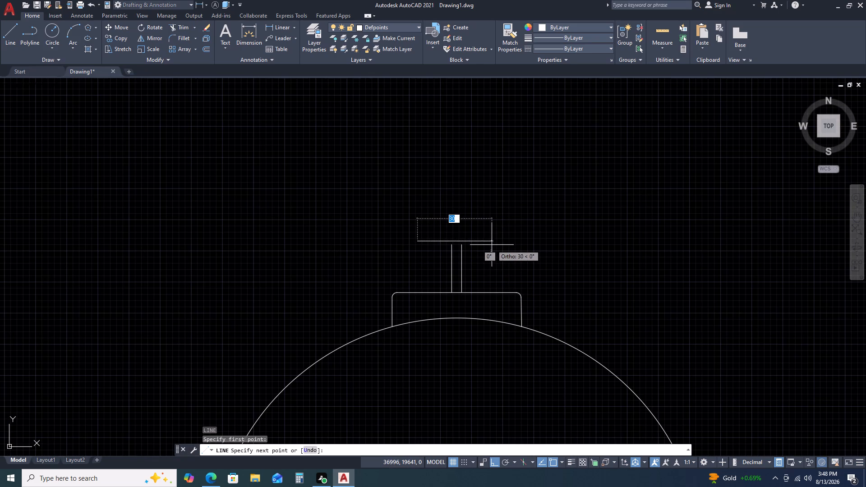
pyautogui.click(492, 245)
pyautogui.press('Escape')
# Offset the horizontal line above the stem upward by 2.
pyautogui.click(485, 240)
pyautogui.click(481, 250)
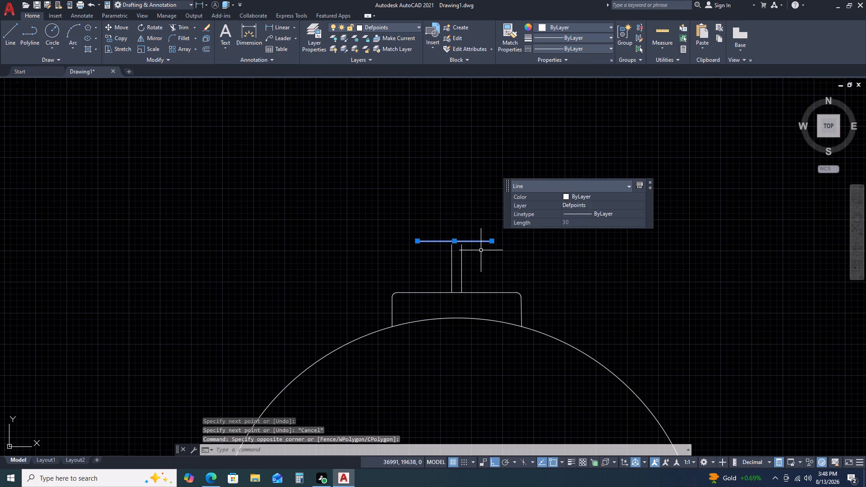
pyautogui.write('O')
pyautogui.press('space')
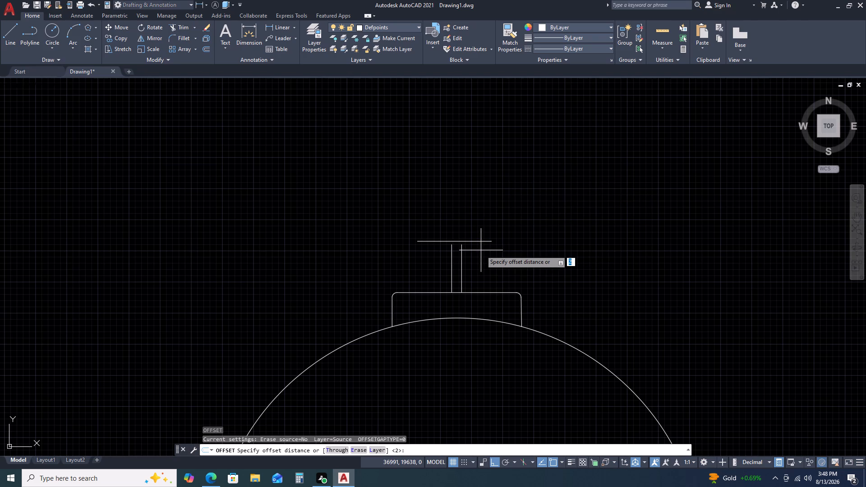
pyautogui.press('2')
pyautogui.press('space')
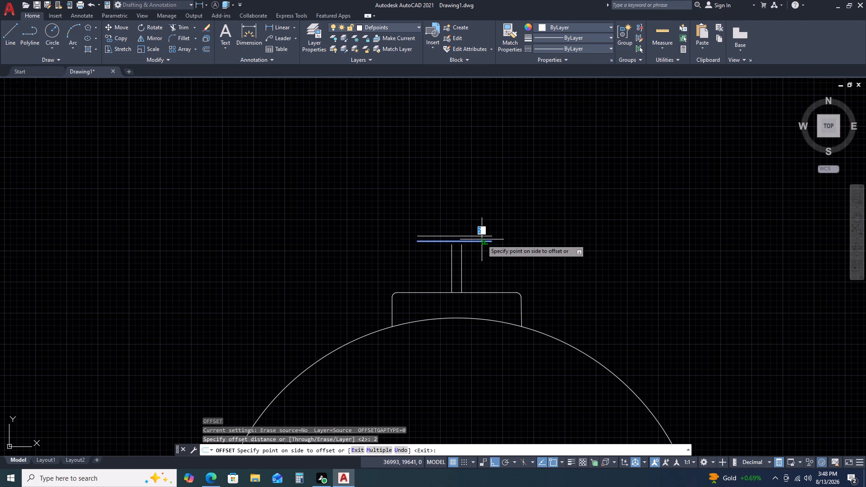
pyautogui.click(482, 239)
pyautogui.press('Escape')
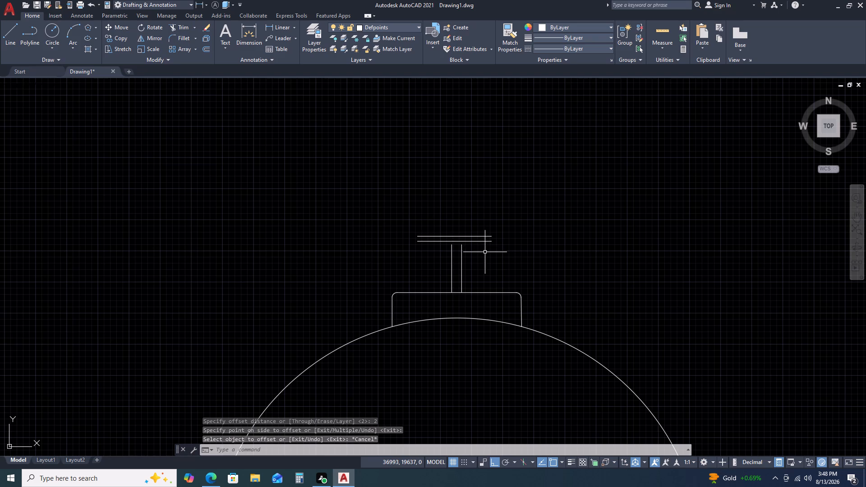
# Close both ends of the two horizontal lines with short vertical lines, forming a thin bar above the stem.
pyautogui.write('L')
pyautogui.press('space')
pyautogui.scroll(3, 489, 235)
pyautogui.click(497, 247)
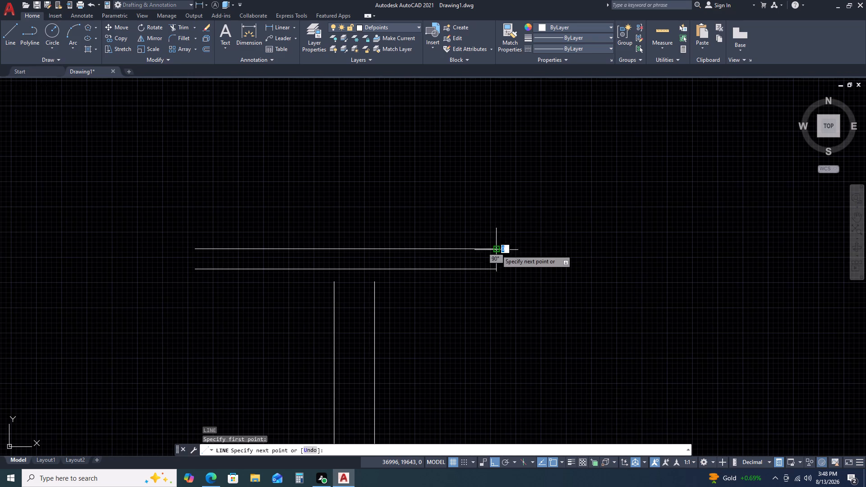
pyautogui.click(495, 271)
pyautogui.press('space')
pyautogui.press('space')
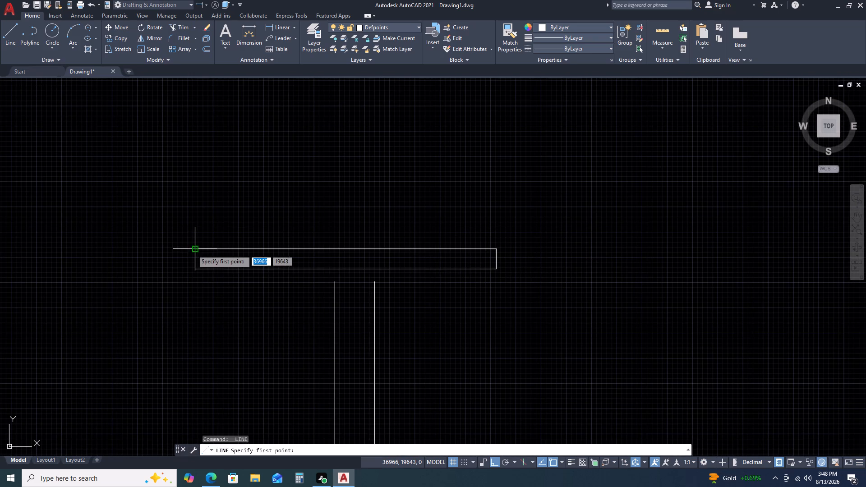
pyautogui.click(192, 250)
pyautogui.click(193, 269)
pyautogui.press('Escape')
# Fillet both upper corners of the thin bar above the stem with a radius of 1.
pyautogui.press('f')
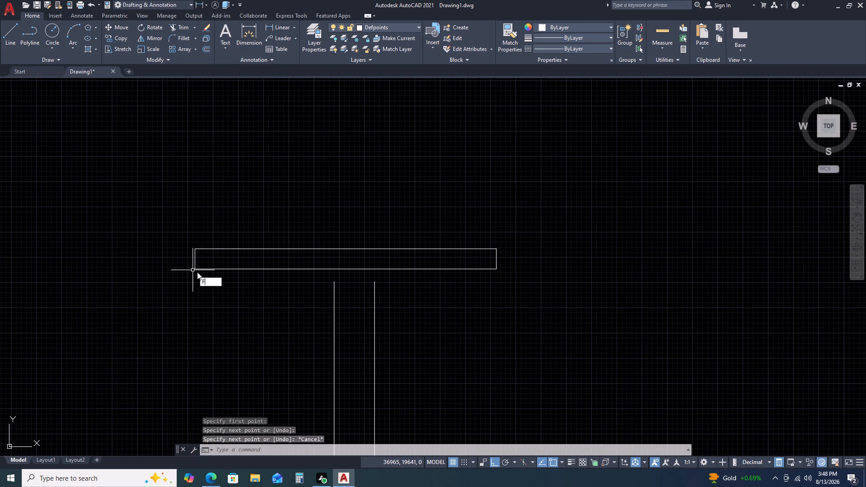
pyautogui.press('space')
pyautogui.press('r')
pyautogui.press('space')
pyautogui.press('1')
pyautogui.press('space')
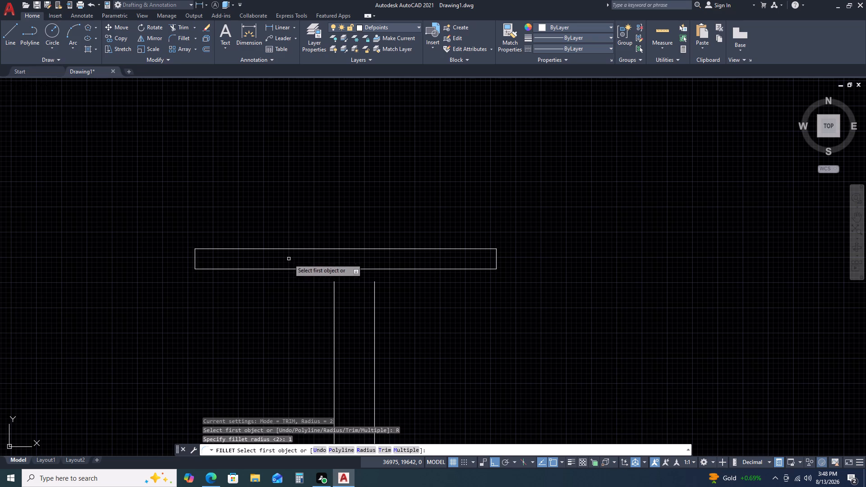
pyautogui.click(254, 249)
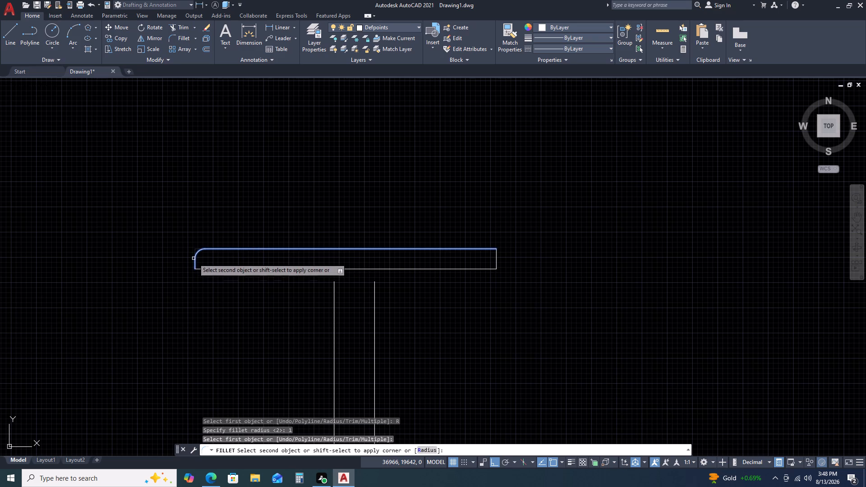
pyautogui.click(193, 265)
pyautogui.press('space')
pyautogui.click(448, 250)
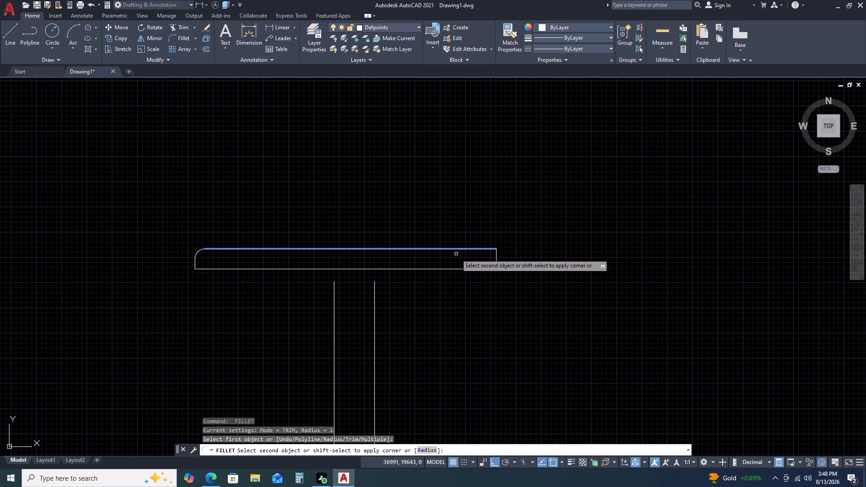
pyautogui.click(497, 260)
pyautogui.press('Escape')
# Move the whole rounded bar sideways so its midpoint lines up with the centre of the knob base below.
pyautogui.scroll(-4, 447, 252)
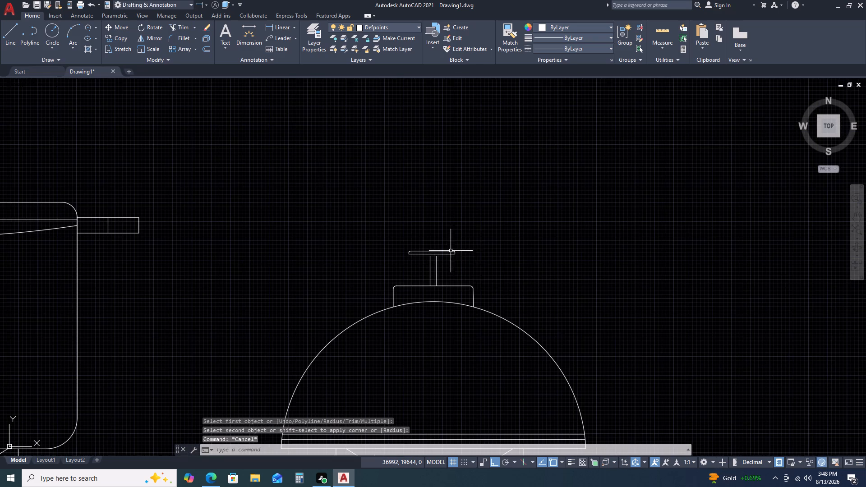
pyautogui.click(381, 236)
pyautogui.click(469, 262)
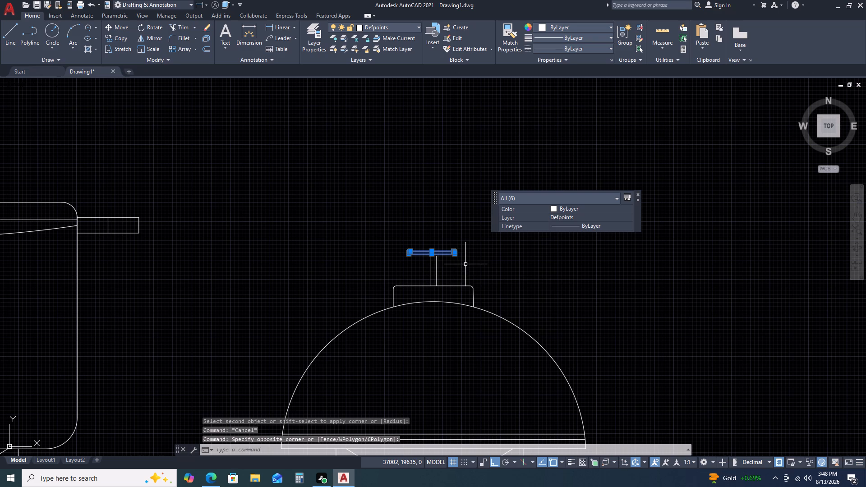
pyautogui.press('m')
pyautogui.press('n')
pyautogui.press('space')
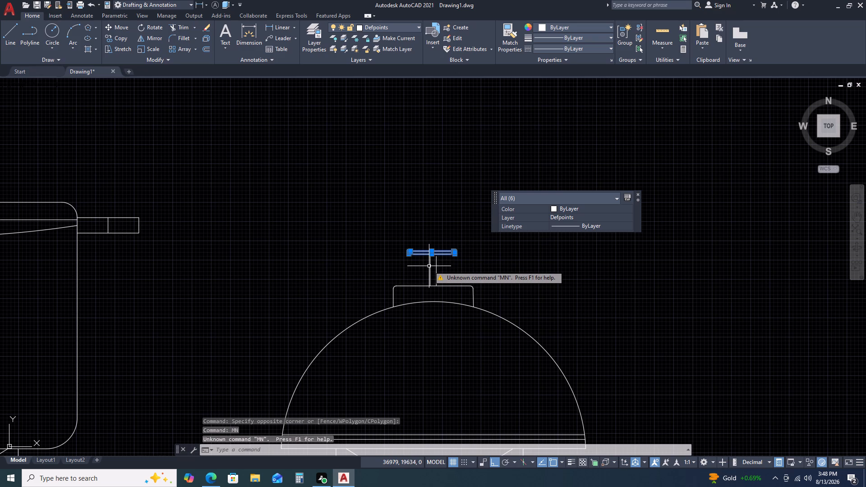
pyautogui.write('M')
pyautogui.press('space')
pyautogui.scroll(2, 436, 260)
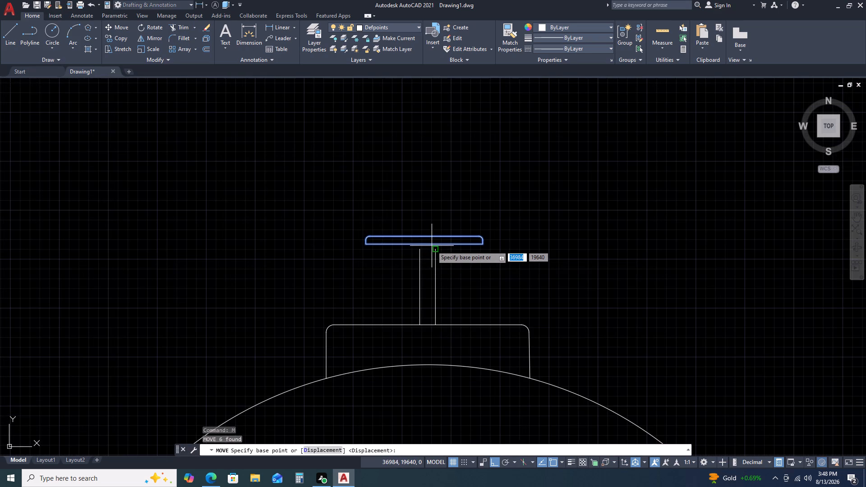
pyautogui.click(424, 243)
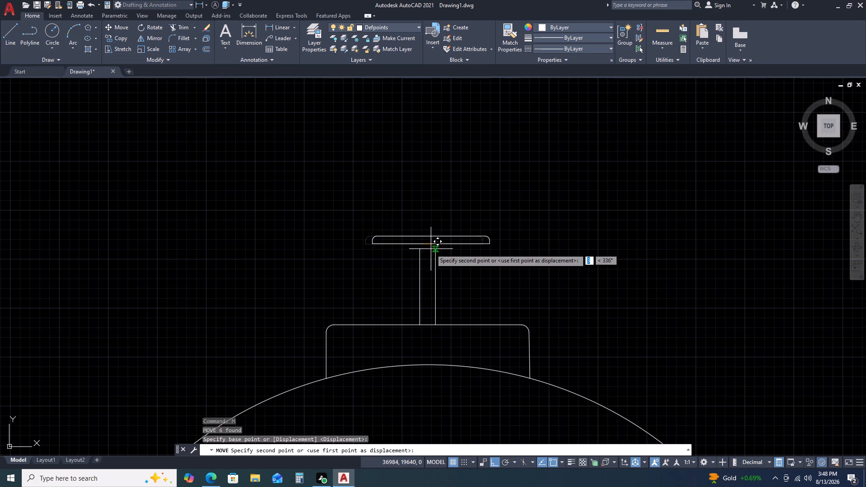
pyautogui.scroll(2, 428, 249)
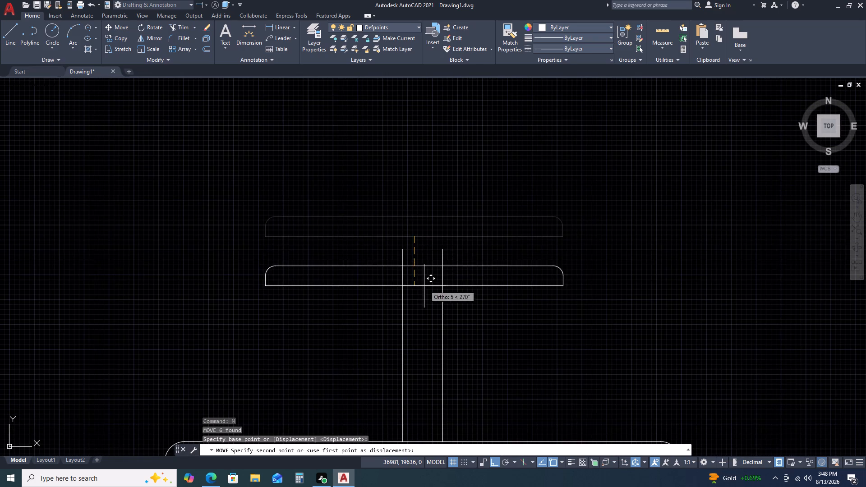
pyautogui.scroll(-2, 425, 285)
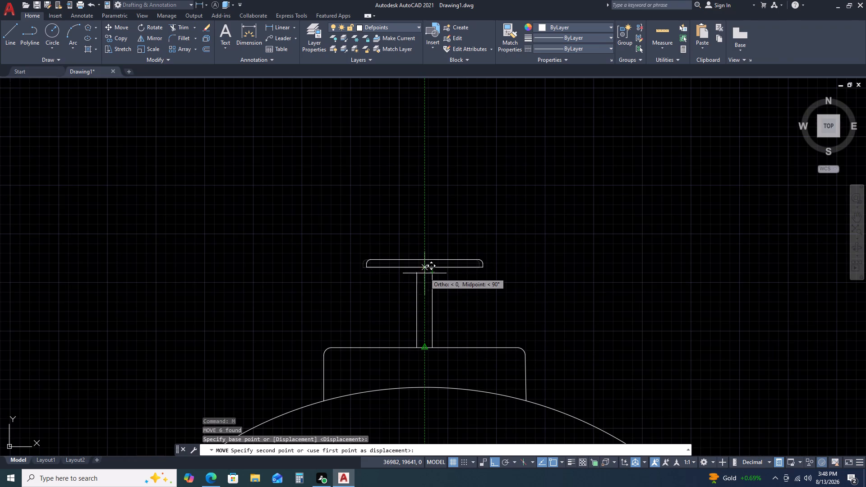
pyautogui.click(425, 268)
# Move the rounded bar straight down so its lower edge rests on the tops of the two stem lines.
pyautogui.moveTo(467, 283); pyautogui.dragTo(465, 276)
pyautogui.click(445, 241)
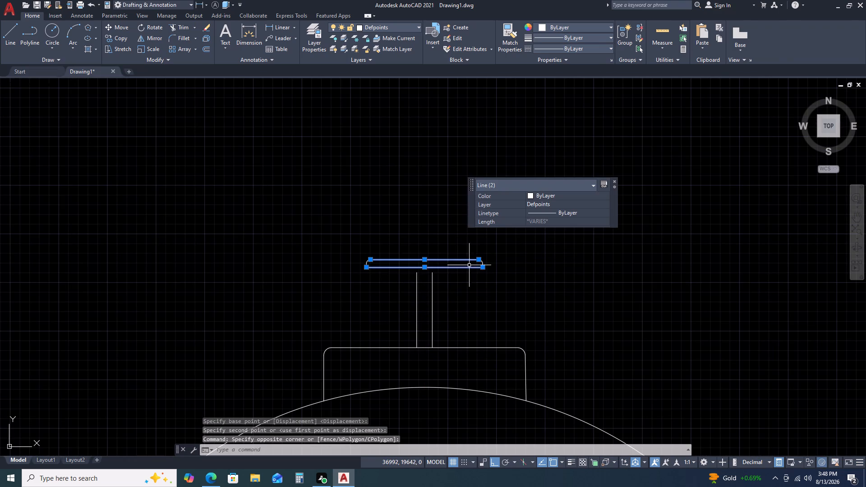
pyautogui.click(490, 271)
pyautogui.click(364, 252)
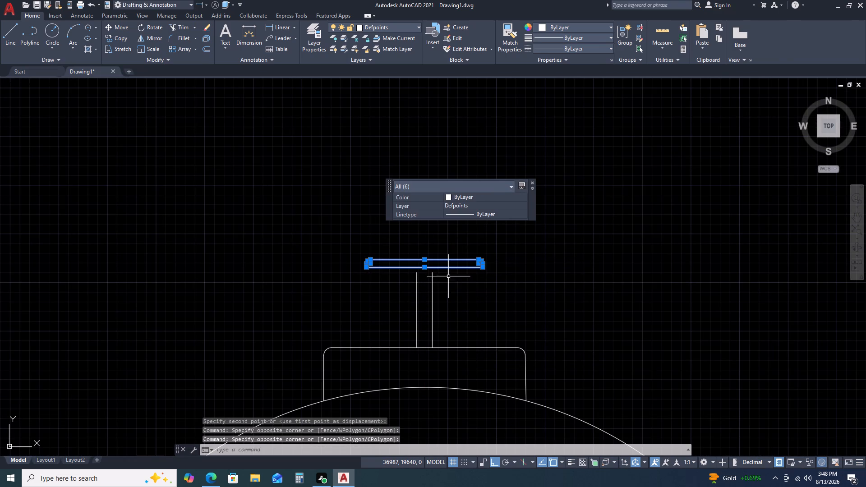
pyautogui.press('m')
pyautogui.press('space')
pyautogui.scroll(2, 435, 289)
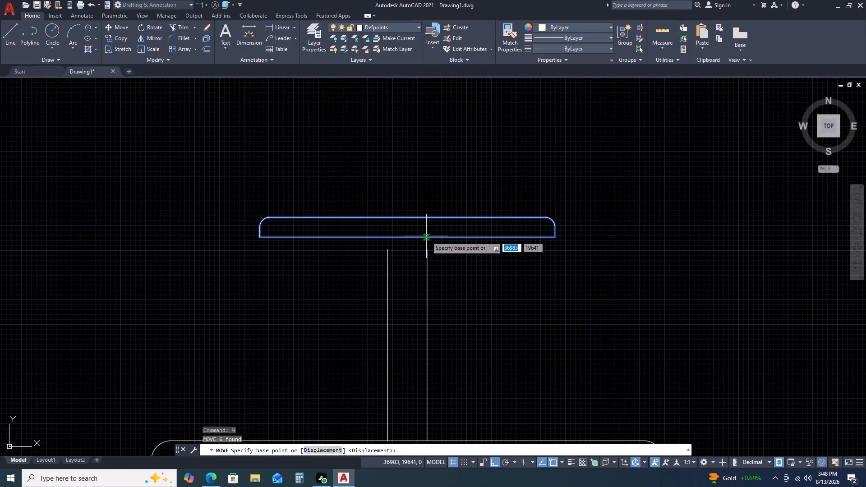
pyautogui.click(426, 236)
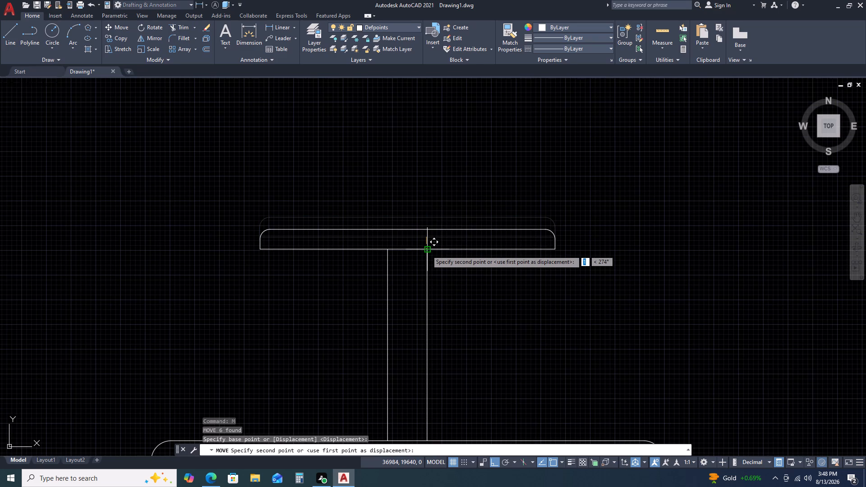
pyautogui.scroll(3, 427, 250)
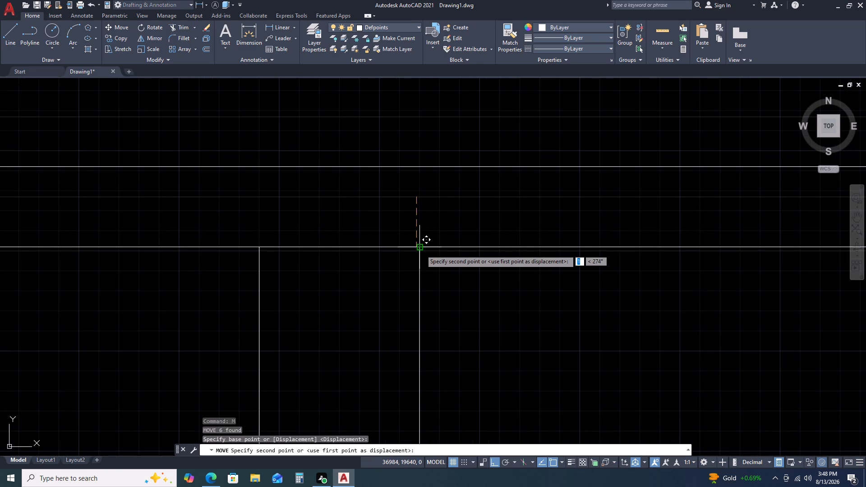
pyautogui.scroll(2, 419, 252)
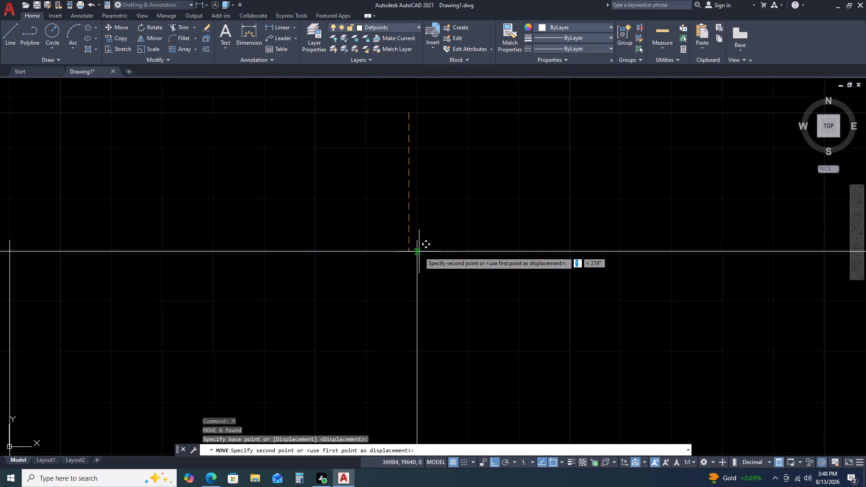
pyautogui.click(410, 252)
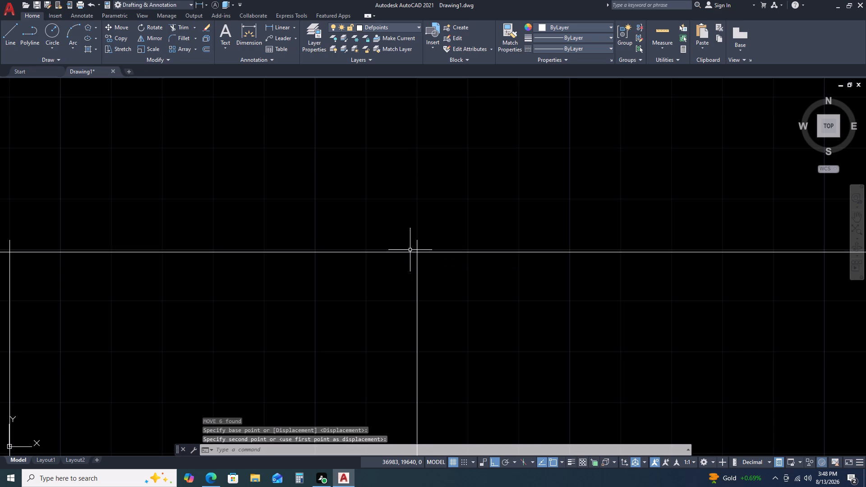
# Trim the ends of both stem lines that project above the bar's lower edge.
pyautogui.scroll(-3, 438, 226)
pyautogui.scroll(-8, 473, 245)
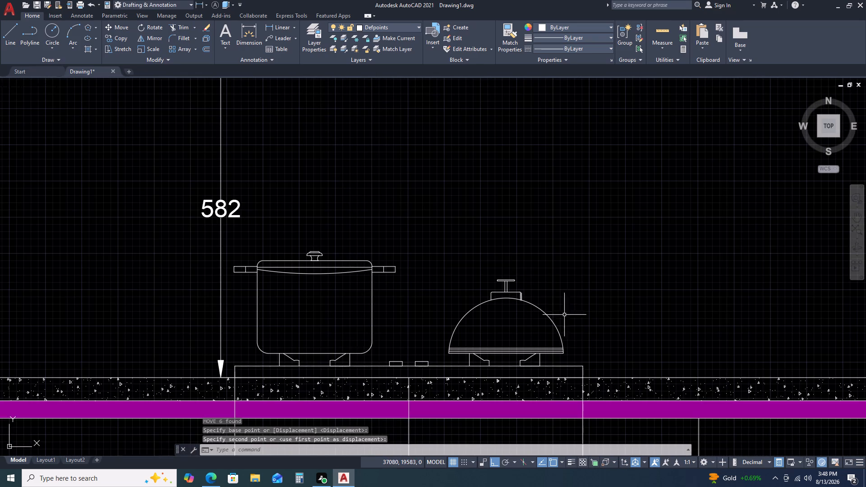
pyautogui.scroll(2, 510, 280)
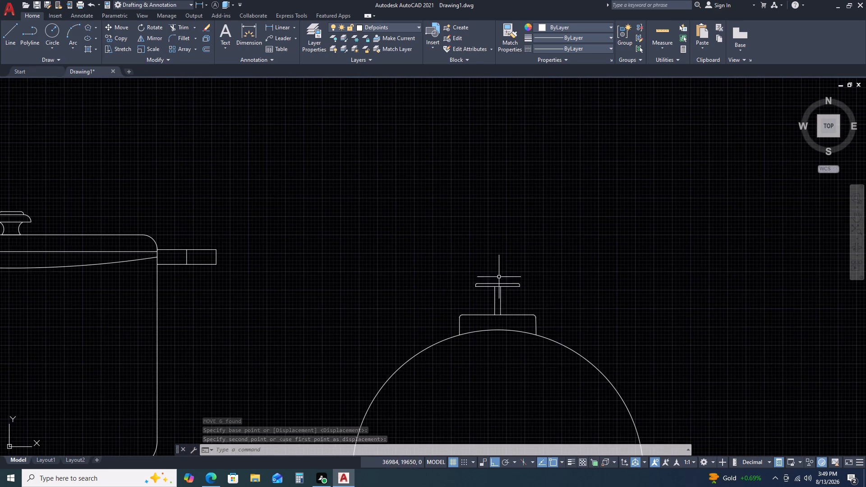
pyautogui.scroll(5, 496, 283)
pyautogui.write('TR')
pyautogui.press('space')
pyautogui.scroll(5, 504, 297)
pyautogui.moveTo(466, 241); pyautogui.dragTo(455, 241)
pyautogui.click(429, 240)
pyautogui.scroll(-4, 518, 236)
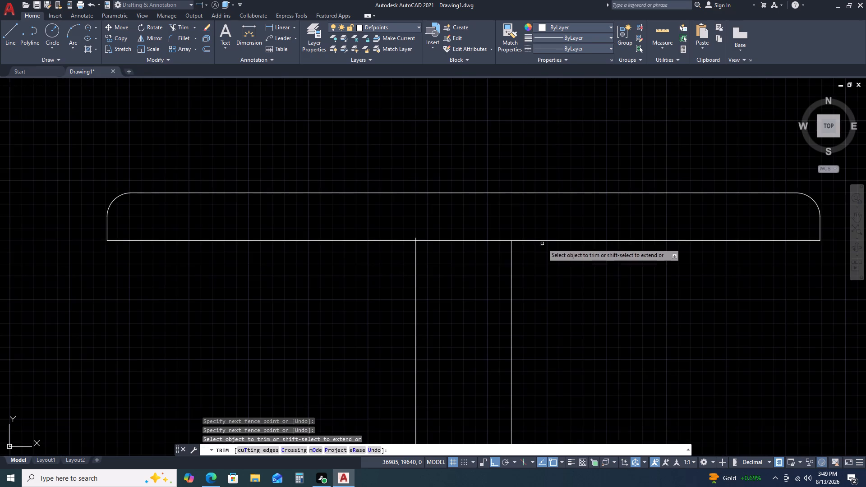
pyautogui.scroll(3, 391, 243)
pyautogui.scroll(3, 428, 235)
pyautogui.click(620, 222)
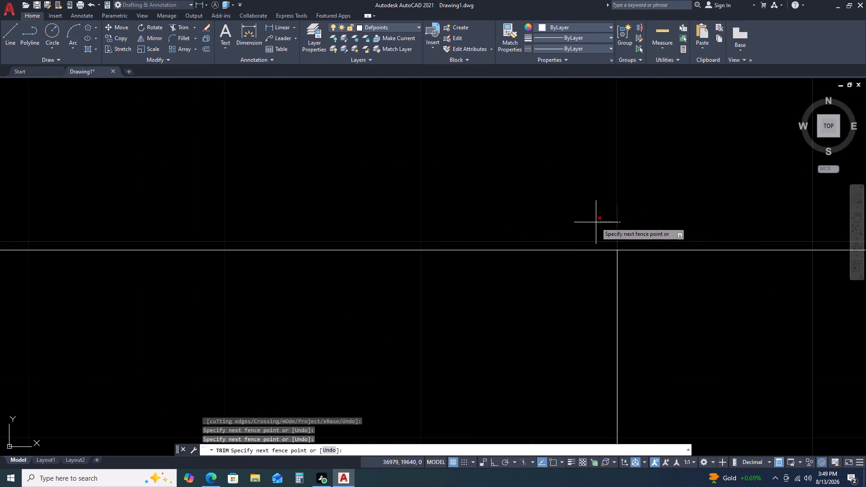
pyautogui.click(571, 222)
pyautogui.scroll(-5, 304, 198)
pyautogui.press('Escape')
# Offset each of the two vertical stem lines outward by 1.
pyautogui.scroll(-5, 318, 197)
pyautogui.click(363, 230)
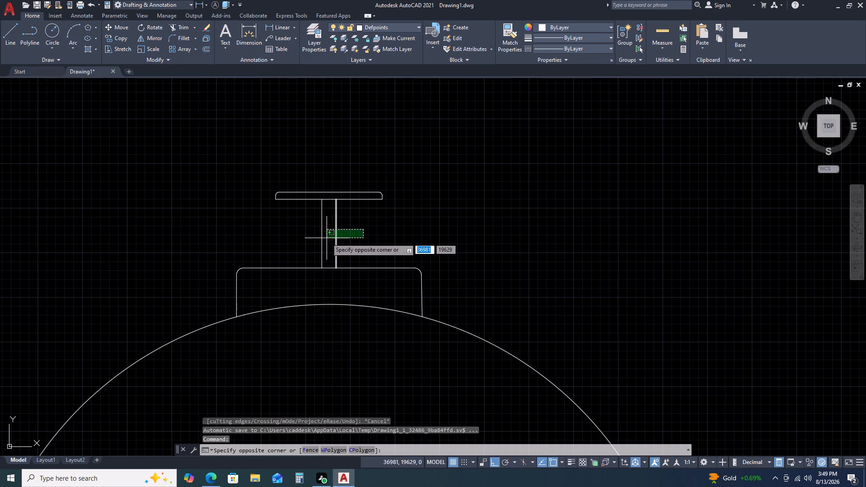
pyautogui.click(327, 238)
pyautogui.write('O')
pyautogui.press('space')
pyautogui.press('1')
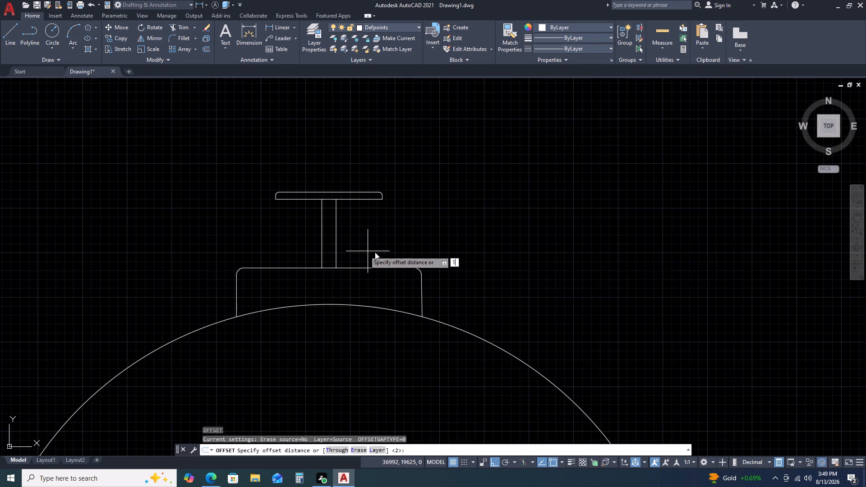
pyautogui.press('space')
pyautogui.click(405, 243)
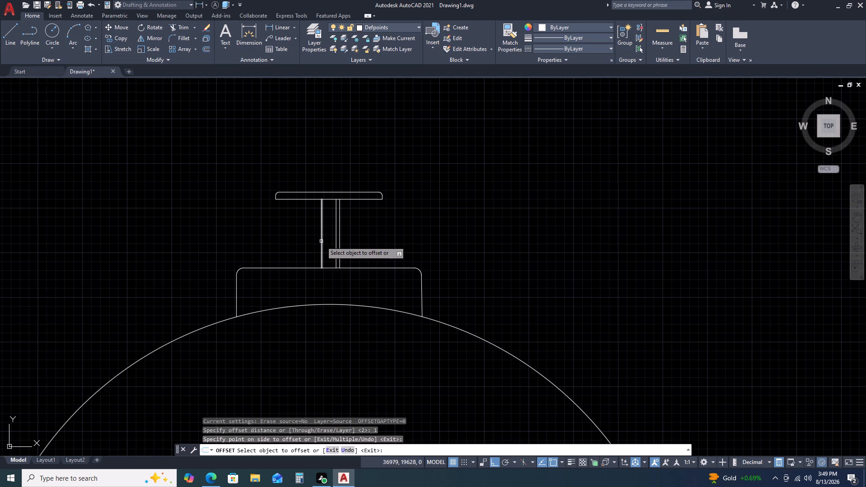
pyautogui.click(321, 241)
pyautogui.click(300, 248)
pyautogui.press('Escape')
# Erase the two inner stem lines, keeping the outer pair.
pyautogui.scroll(2, 334, 238)
pyautogui.click(341, 235)
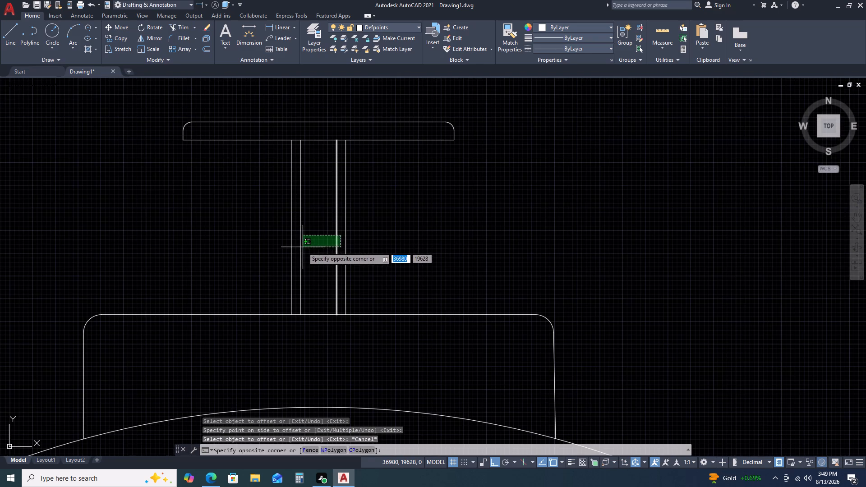
pyautogui.click(299, 258)
pyautogui.press('Delete')
# With ortho off, draw three connected slanted lines across the dome's upper left side as an open-ended spout outline.
pyautogui.scroll(-3, 382, 262)
pyautogui.scroll(-1, 480, 225)
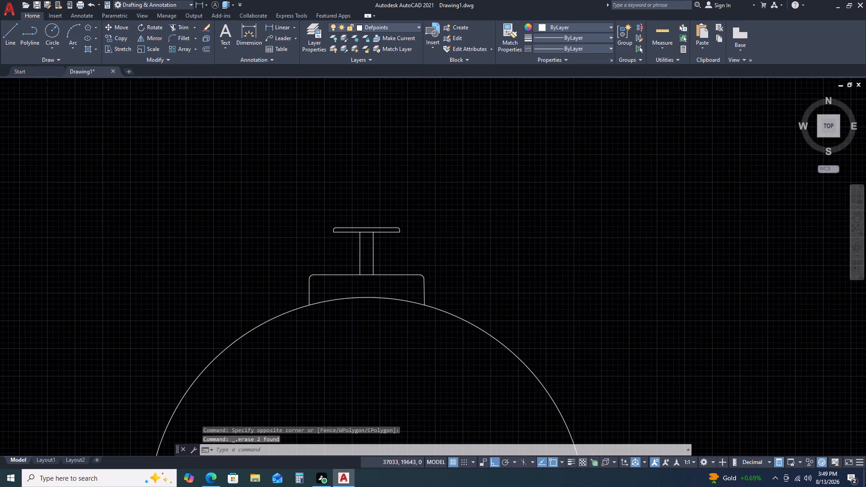
pyautogui.scroll(-3, 480, 225)
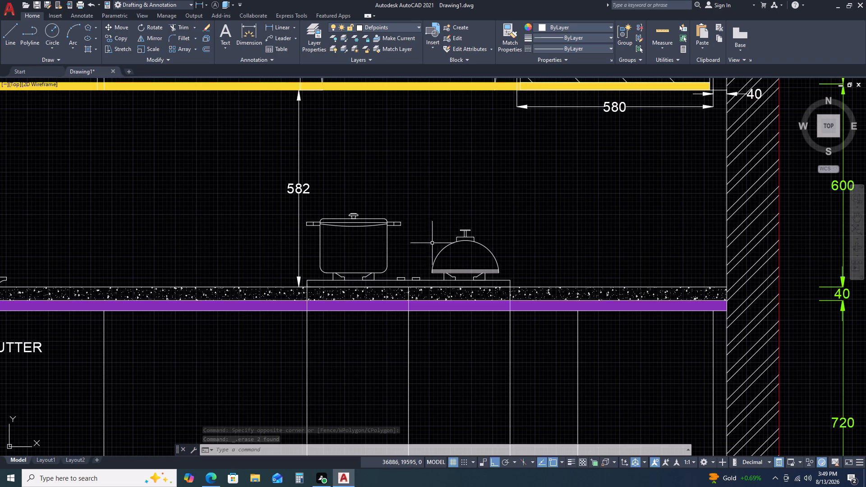
pyautogui.scroll(2, 429, 240)
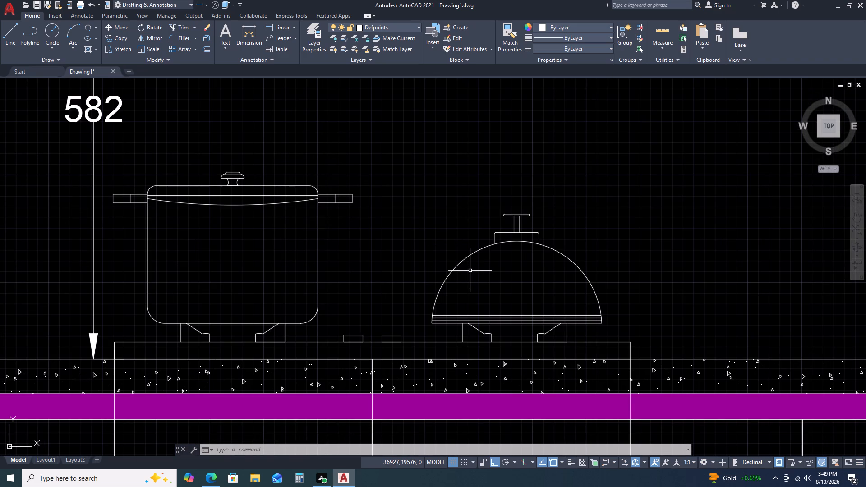
pyautogui.write('L')
pyautogui.press('space')
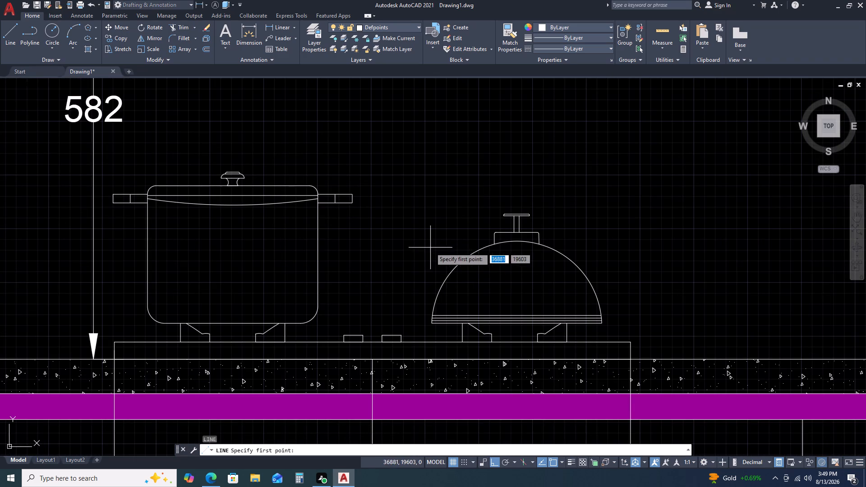
pyautogui.click(425, 238)
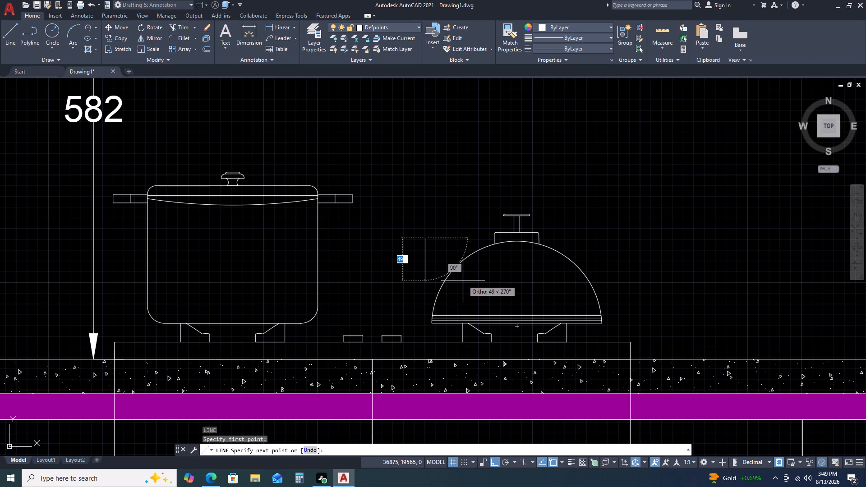
pyautogui.press('F8')
pyautogui.click(462, 280)
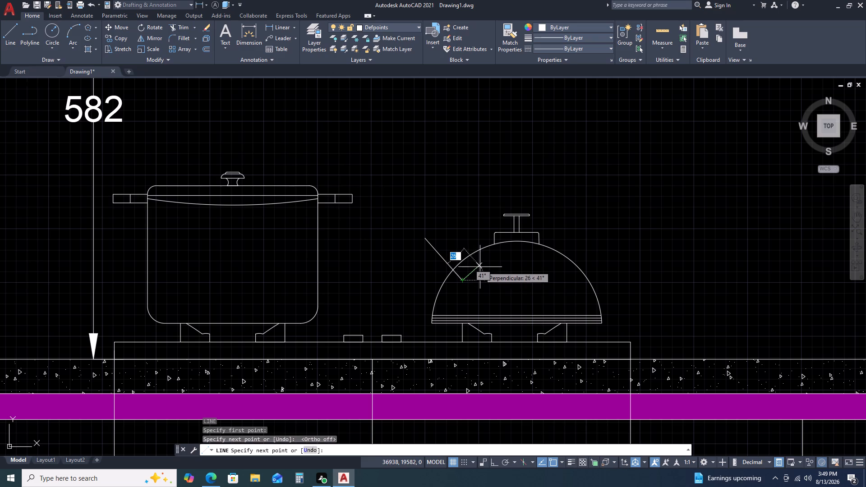
pyautogui.click(478, 269)
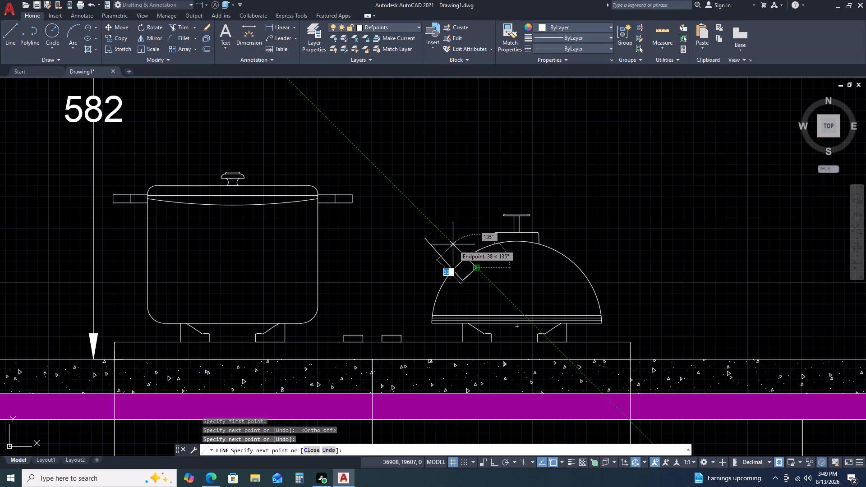
pyautogui.click(447, 241)
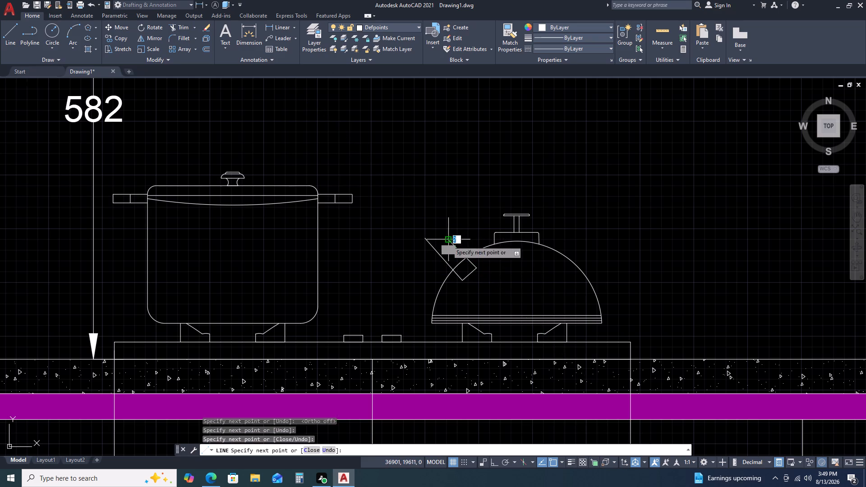
pyautogui.press('Escape')
# Draw a three-point arc closing the open tip of the kettle spout, ending on its upper slanted edge.
pyautogui.click(66, 30)
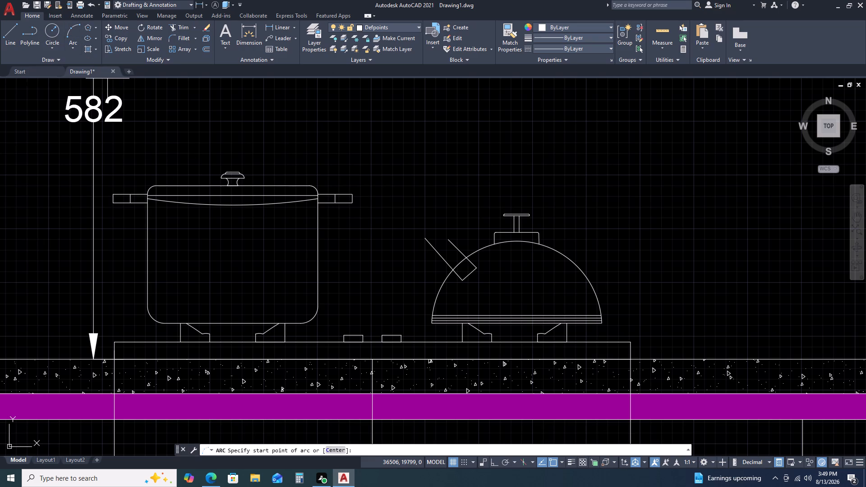
pyautogui.click(424, 238)
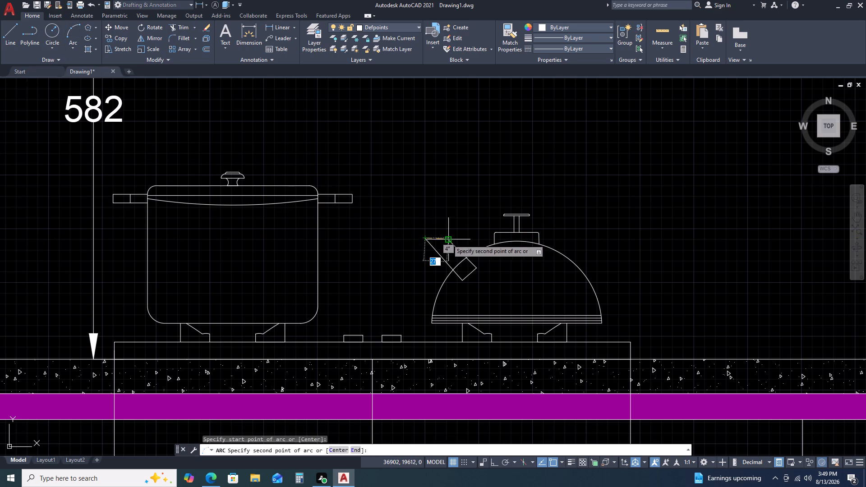
pyautogui.click(448, 240)
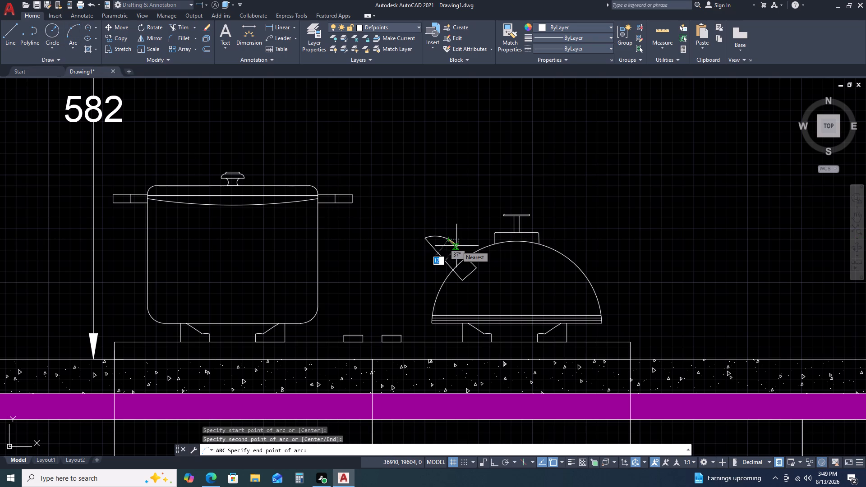
pyautogui.click(457, 246)
# Draw a three-point arc through the two inner corners of the spout, bulging into the dome.
pyautogui.press('space')
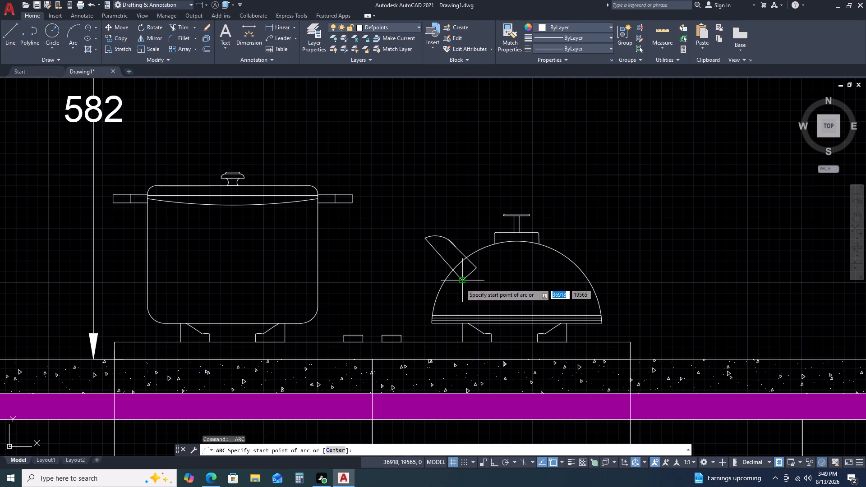
pyautogui.click(460, 282)
pyautogui.click(475, 269)
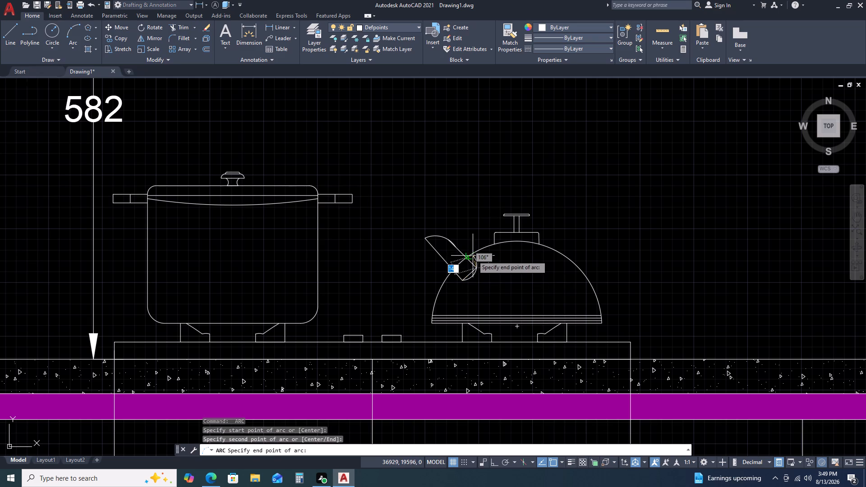
pyautogui.click(470, 243)
# Trim the inner arc beyond the spout's upper corner and the overlapping arc piece at the spout's tip.
pyautogui.write('TR')
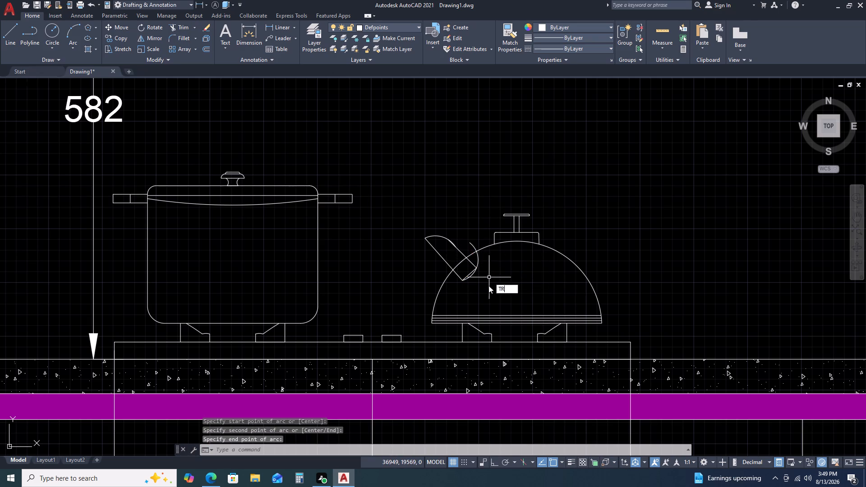
pyautogui.press('space')
pyautogui.scroll(3, 470, 277)
pyautogui.click(497, 215)
pyautogui.click(488, 212)
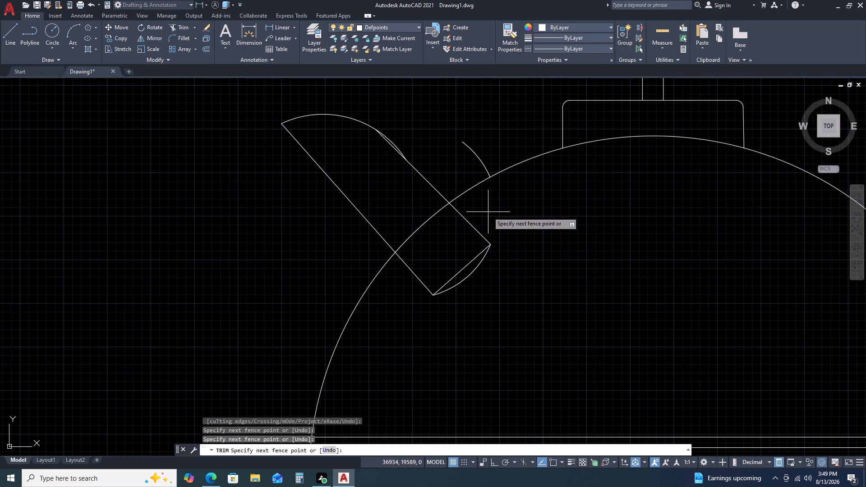
pyautogui.click(513, 222)
pyautogui.moveTo(492, 145); pyautogui.dragTo(486, 150)
pyautogui.click(464, 168)
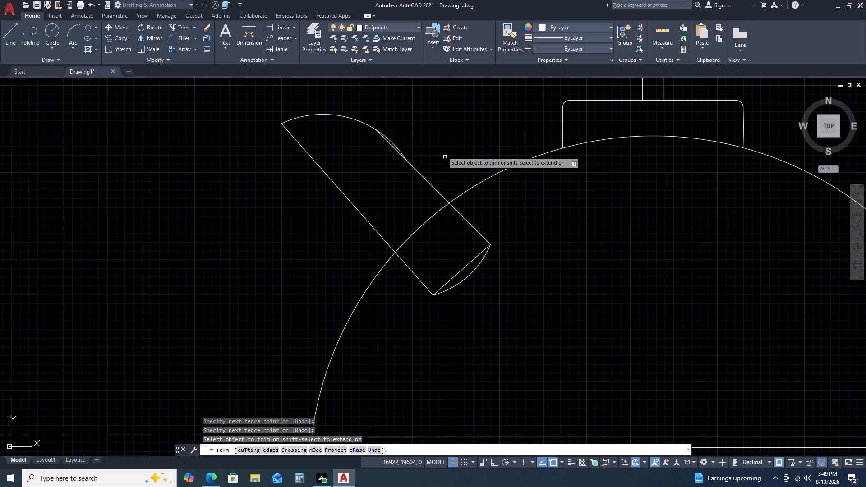
pyautogui.scroll(3, 391, 137)
pyautogui.click(391, 162)
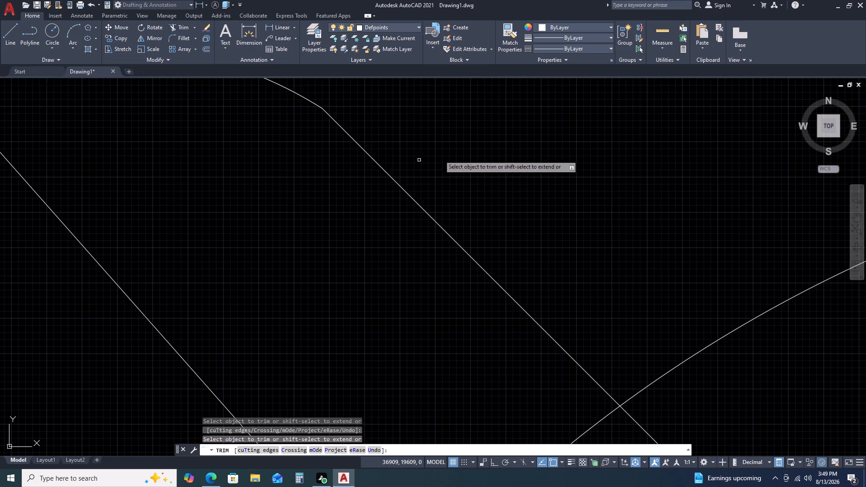
pyautogui.scroll(-7, 475, 141)
pyautogui.press('Escape')
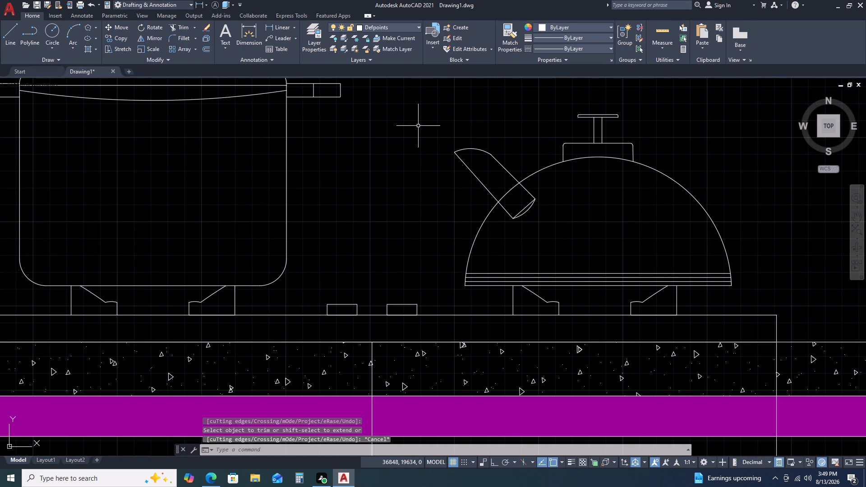
# Move the whole spout outward so its inner end sits on the dome's outline.
pyautogui.click(418, 126)
pyautogui.click(548, 231)
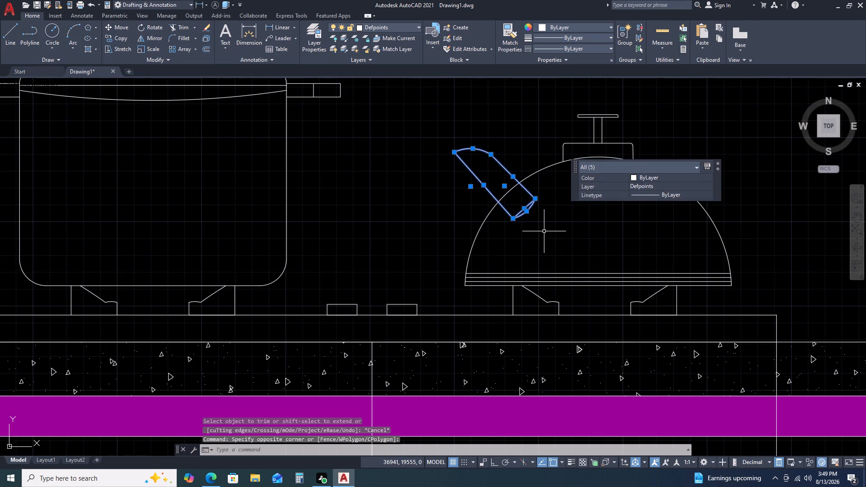
pyautogui.press('m')
pyautogui.press('space')
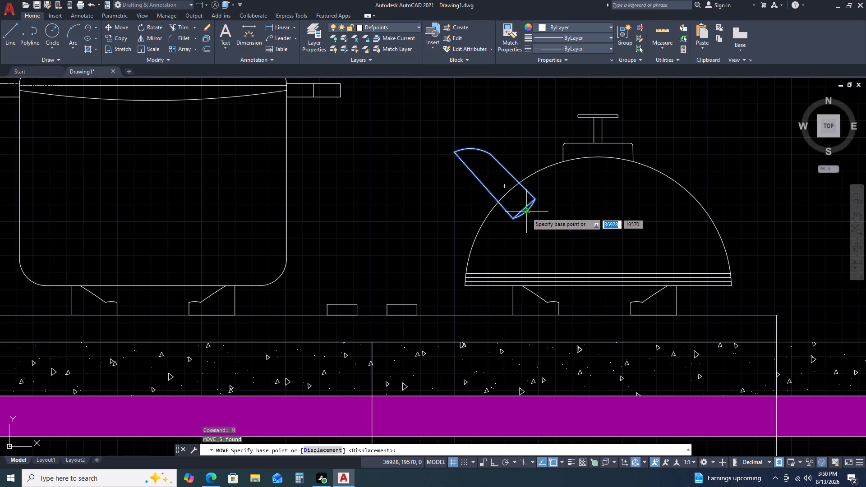
pyautogui.click(526, 212)
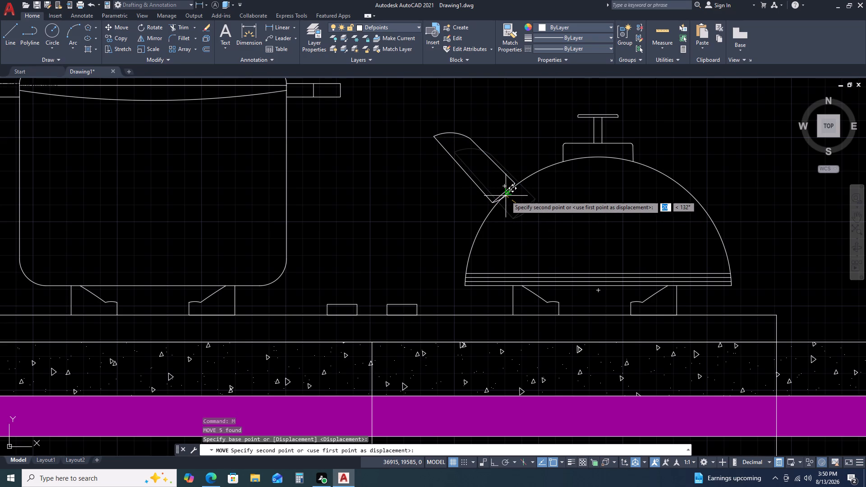
pyautogui.scroll(1, 506, 196)
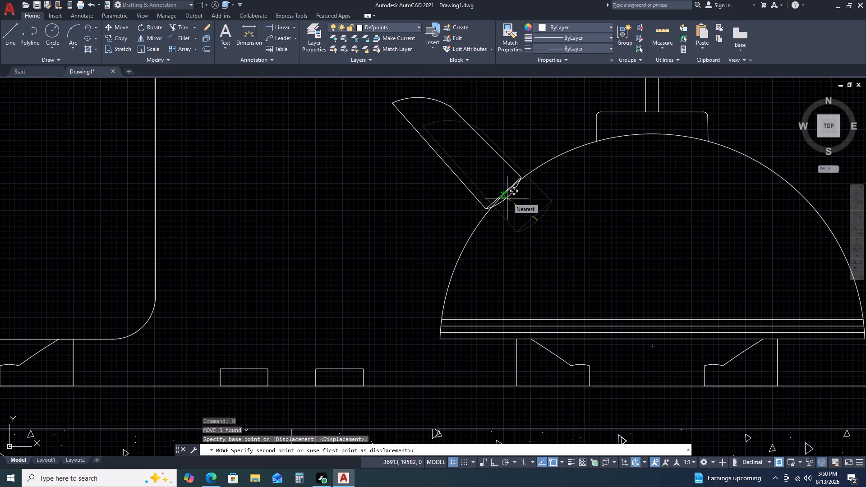
pyautogui.scroll(2, 509, 202)
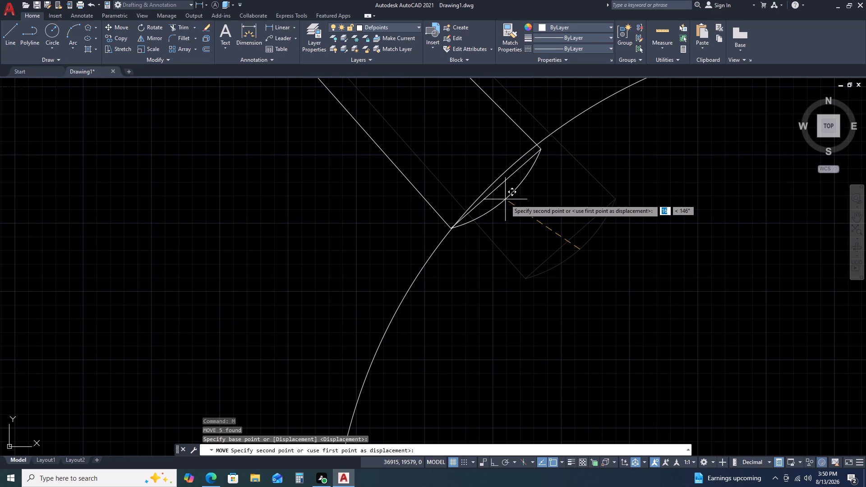
pyautogui.click(505, 199)
# Trim away the dome outline inside the spout joint and the spout's straight inner end line, keeping the curved end.
pyautogui.scroll(-3, 545, 224)
pyautogui.scroll(3, 544, 223)
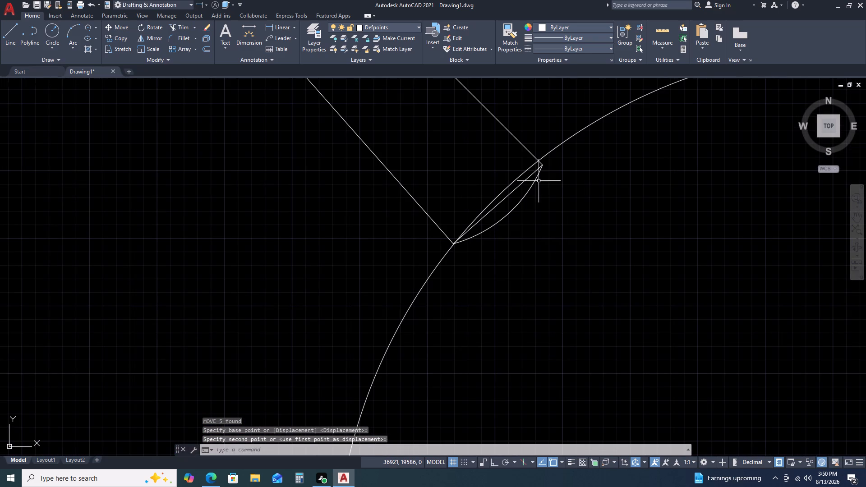
pyautogui.write('TR')
pyautogui.press('space')
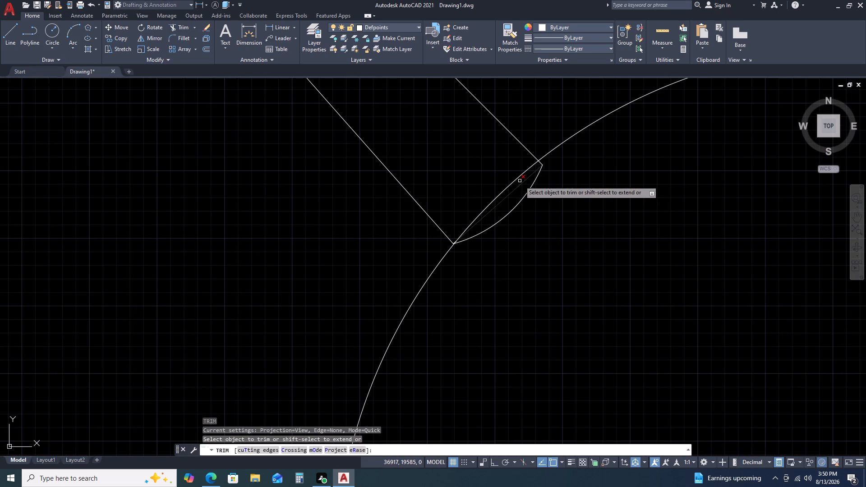
pyautogui.click(519, 175)
pyautogui.click(512, 193)
pyautogui.scroll(-3, 497, 198)
pyautogui.press('Escape')
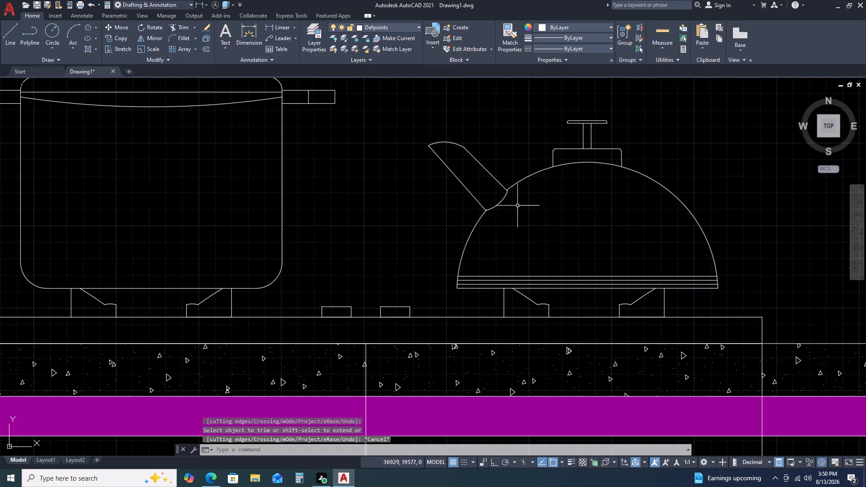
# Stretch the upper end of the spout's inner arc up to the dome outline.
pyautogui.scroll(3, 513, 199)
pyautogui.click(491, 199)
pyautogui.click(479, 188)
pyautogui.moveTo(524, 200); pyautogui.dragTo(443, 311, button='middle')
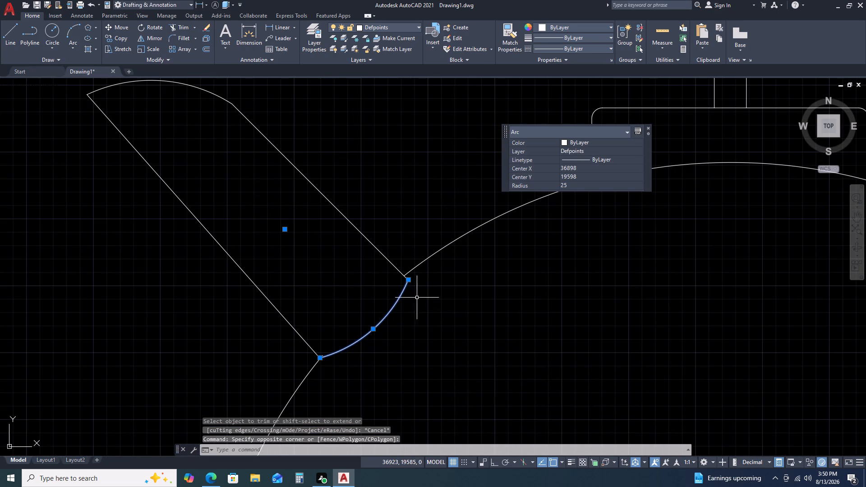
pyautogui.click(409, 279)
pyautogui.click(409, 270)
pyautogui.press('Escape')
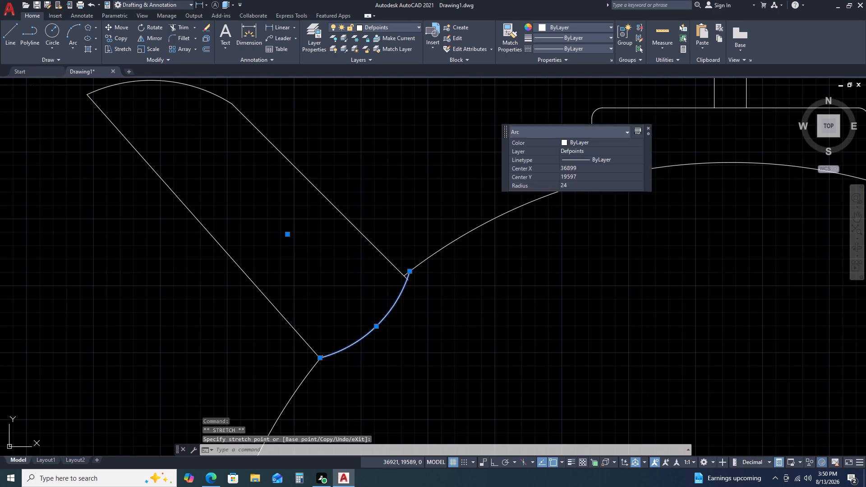
# Trim the spout's upper edge where it overshoots the dome outline and erase the leftover stub.
pyautogui.scroll(3, 405, 280)
pyautogui.write('TR')
pyautogui.press('space')
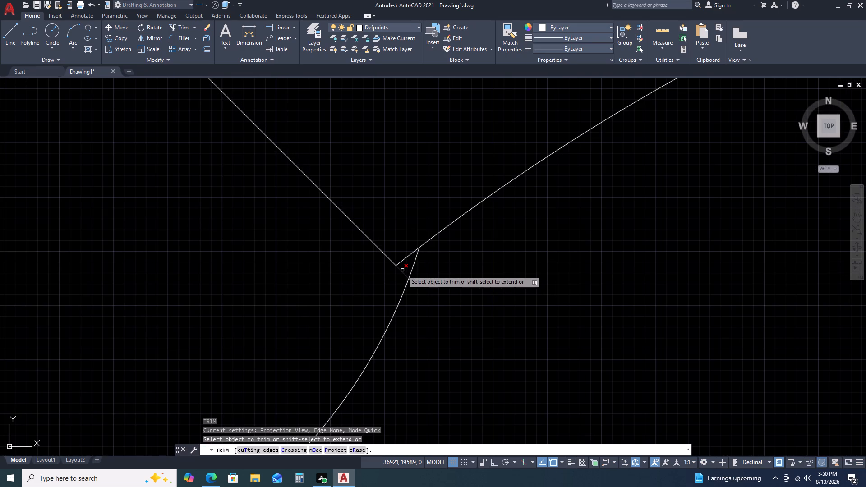
pyautogui.click(402, 270)
pyautogui.click(398, 278)
pyautogui.press('Escape')
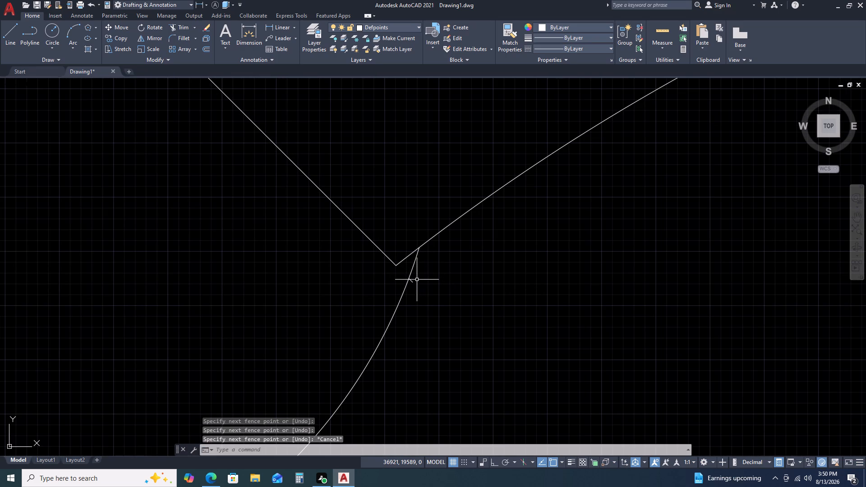
pyautogui.click(415, 280)
pyautogui.click(410, 285)
pyautogui.press('Delete')
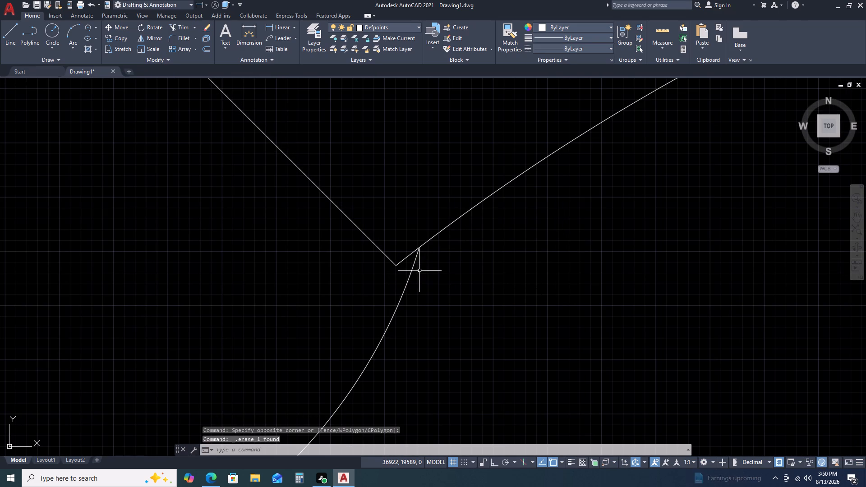
# Stretch the upper end of the spout's inner arc to the corner where the spout's upper edge meets the dome.
pyautogui.click(422, 270)
pyautogui.click(382, 290)
pyautogui.moveTo(395, 285); pyautogui.dragTo(310, 329, button='middle')
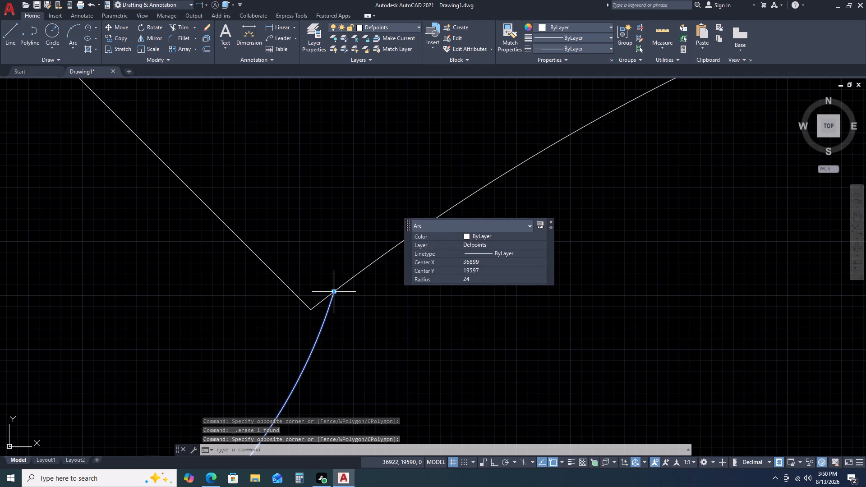
pyautogui.click(334, 289)
pyautogui.click(311, 308)
pyautogui.press('Escape')
# Draw two connected lines forming a small peak from the spout's upper edge down to the dome outline.
pyautogui.scroll(-2, 380, 270)
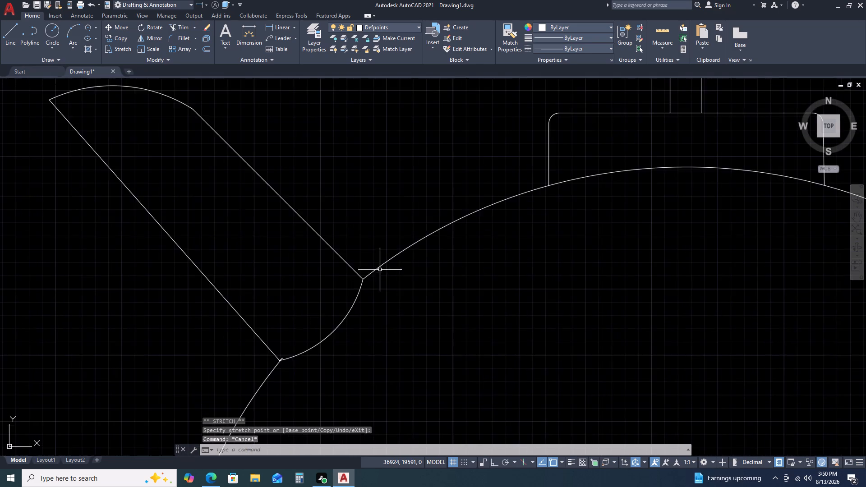
pyautogui.scroll(-4, 380, 270)
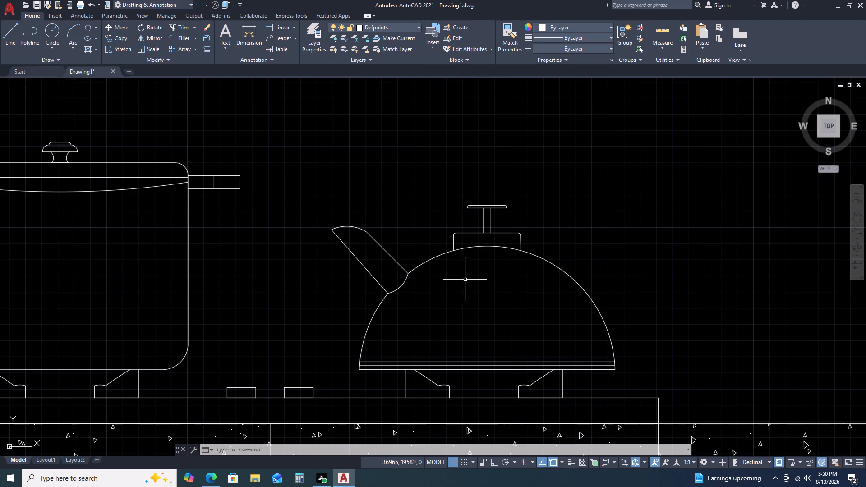
pyautogui.press('l')
pyautogui.press('space')
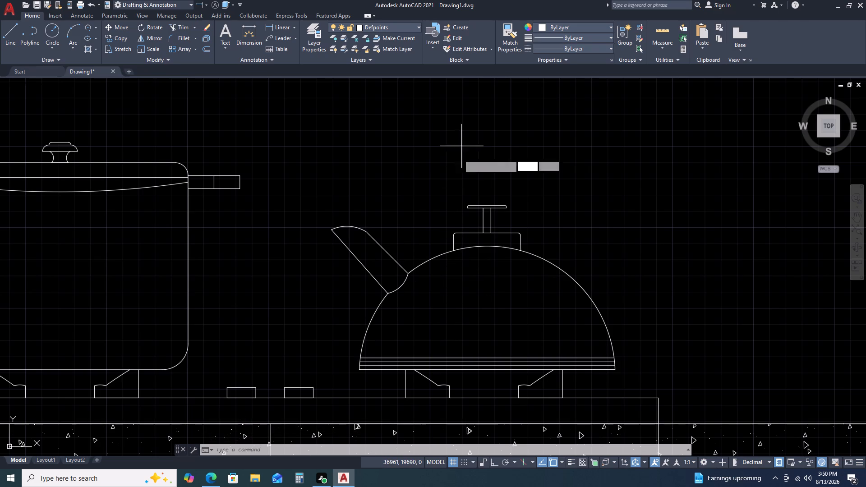
pyautogui.click(390, 255)
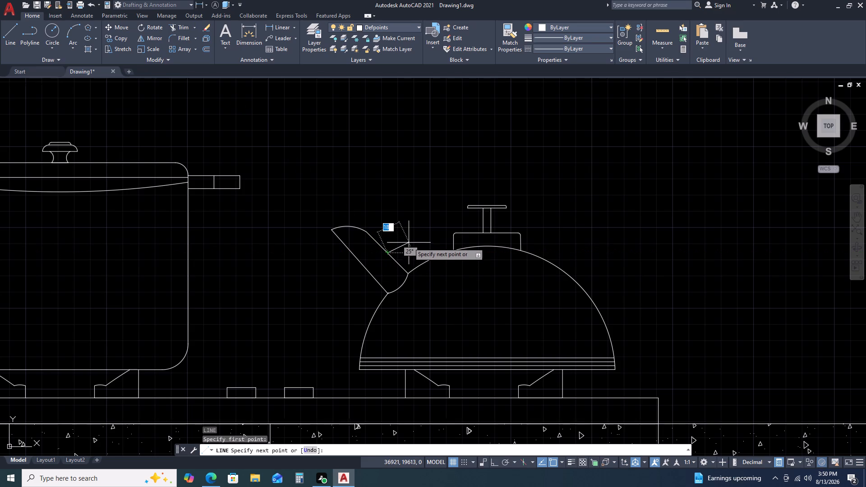
pyautogui.click(409, 243)
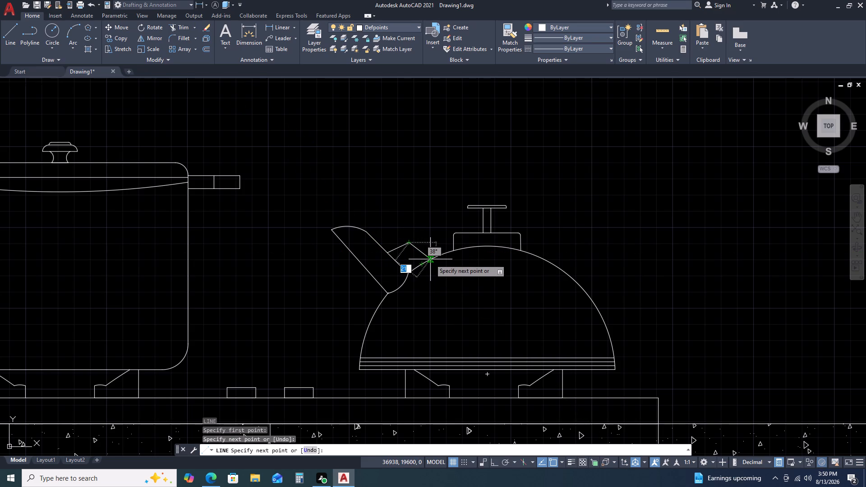
pyautogui.click(430, 259)
pyautogui.press('Escape')
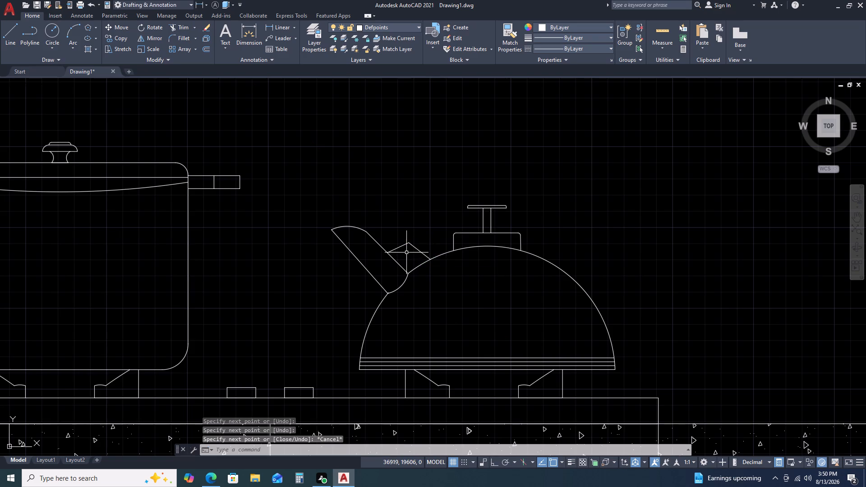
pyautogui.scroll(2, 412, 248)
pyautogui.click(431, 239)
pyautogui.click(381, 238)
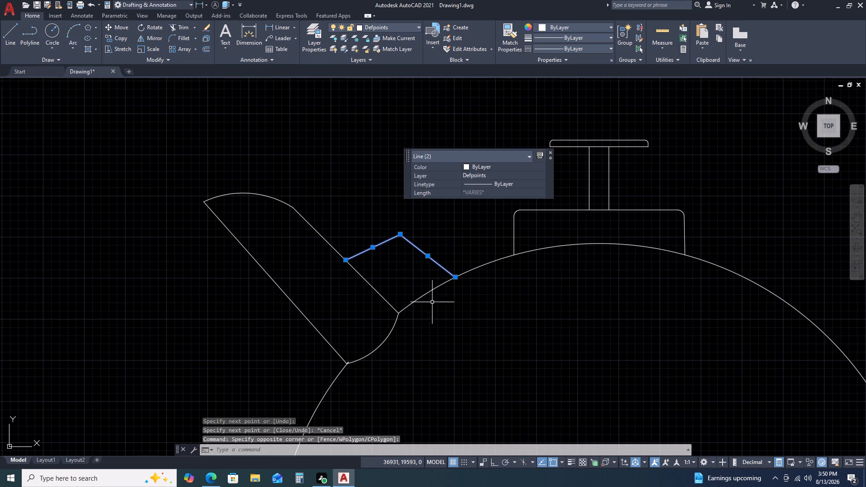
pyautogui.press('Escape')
# Draw a three-point arc handle of about 62 radius from the spout bracket over the knob to the dome's far side.
pyautogui.scroll(-3, 438, 270)
pyautogui.moveTo(431, 292); pyautogui.dragTo(396, 300, button='middle')
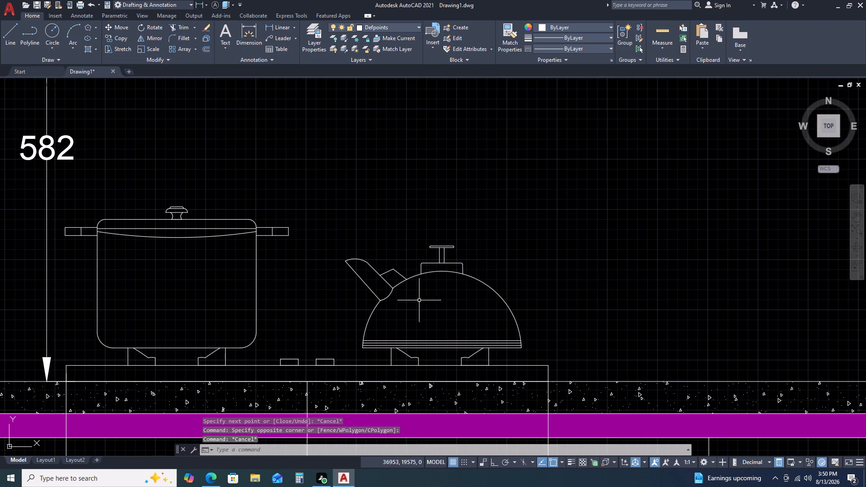
pyautogui.click(67, 34)
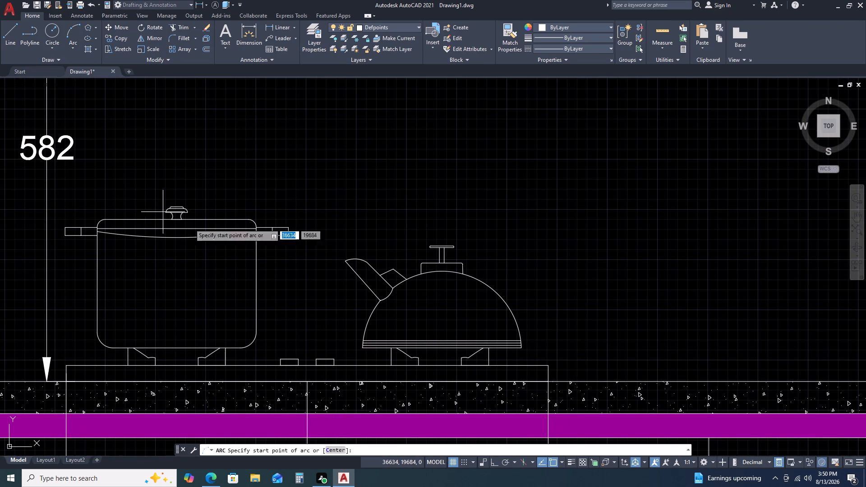
pyautogui.click(402, 274)
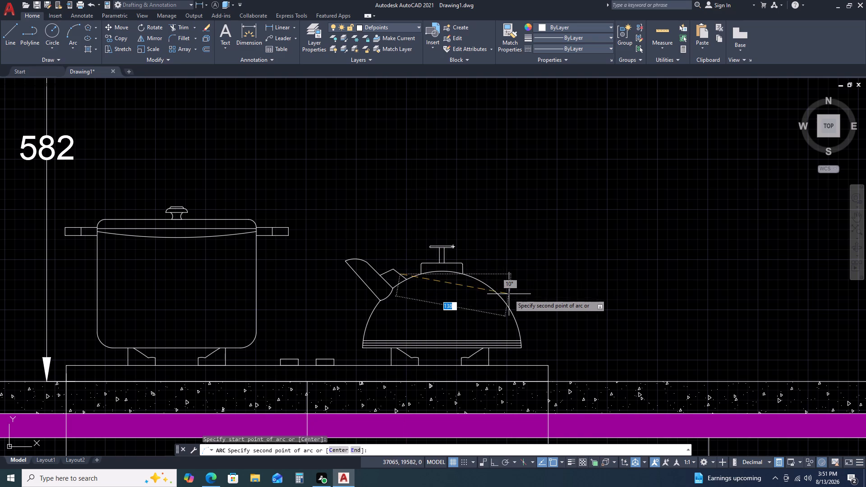
pyautogui.click(495, 294)
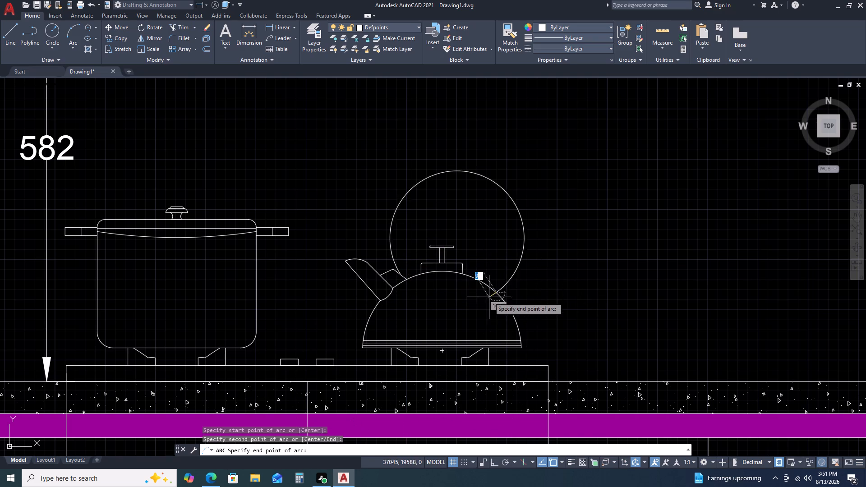
pyautogui.click(488, 306)
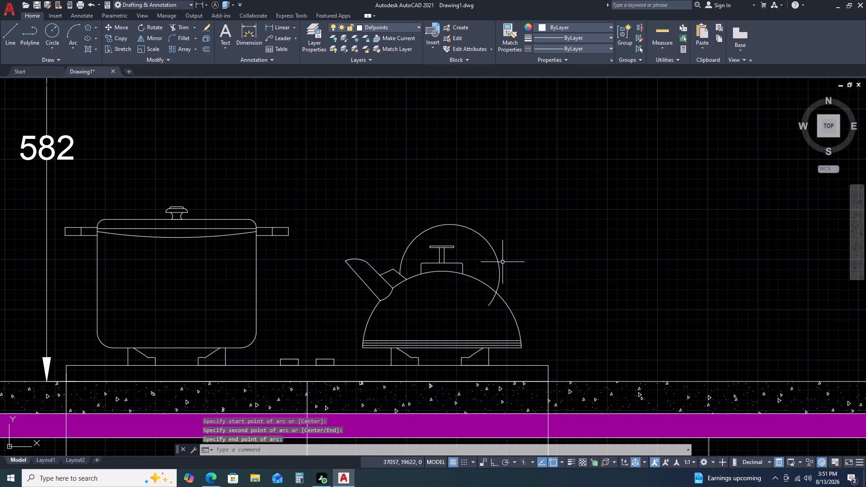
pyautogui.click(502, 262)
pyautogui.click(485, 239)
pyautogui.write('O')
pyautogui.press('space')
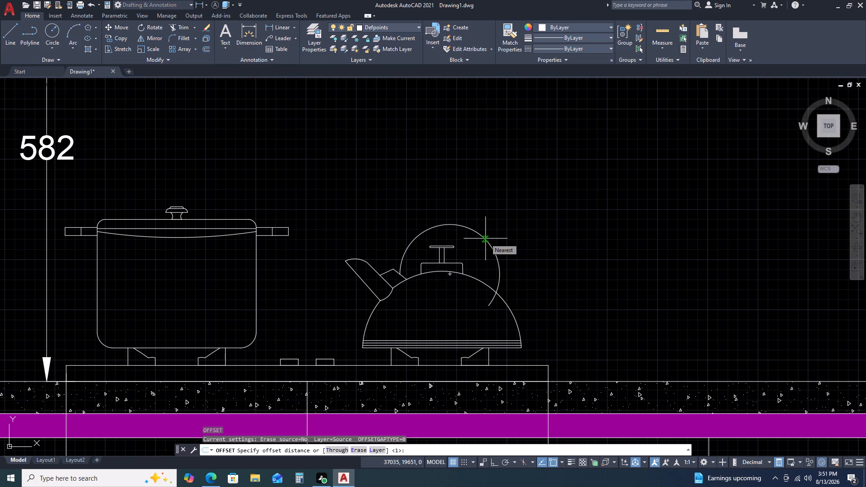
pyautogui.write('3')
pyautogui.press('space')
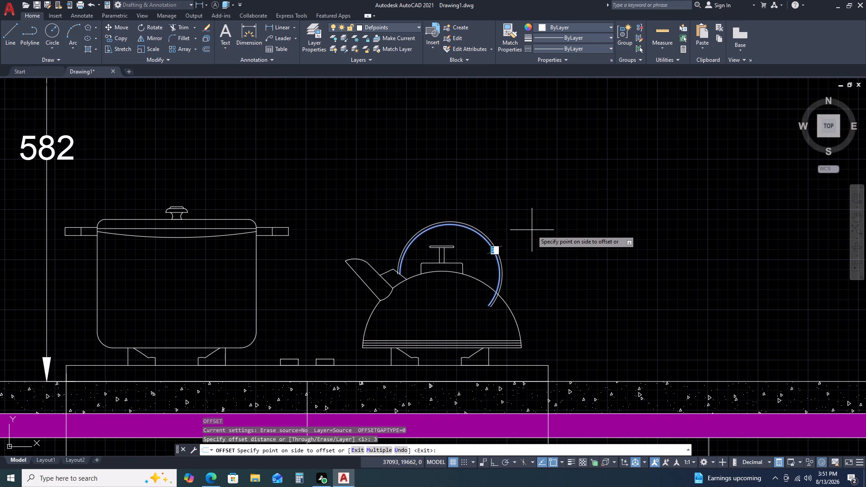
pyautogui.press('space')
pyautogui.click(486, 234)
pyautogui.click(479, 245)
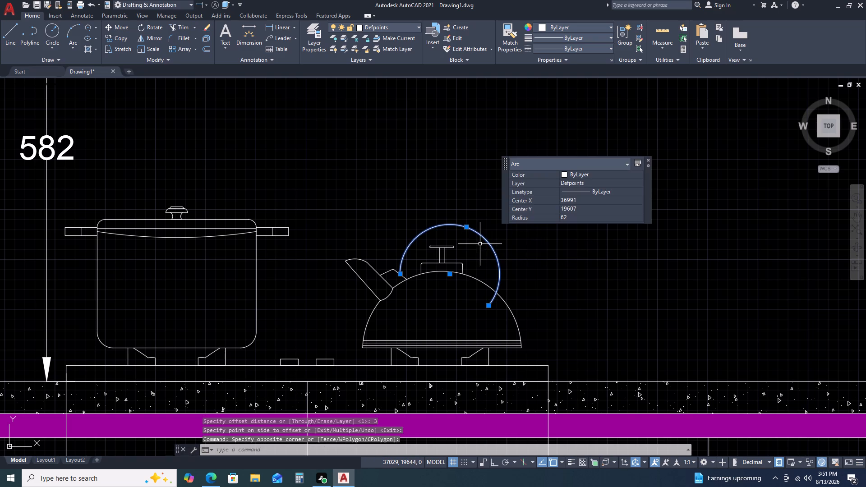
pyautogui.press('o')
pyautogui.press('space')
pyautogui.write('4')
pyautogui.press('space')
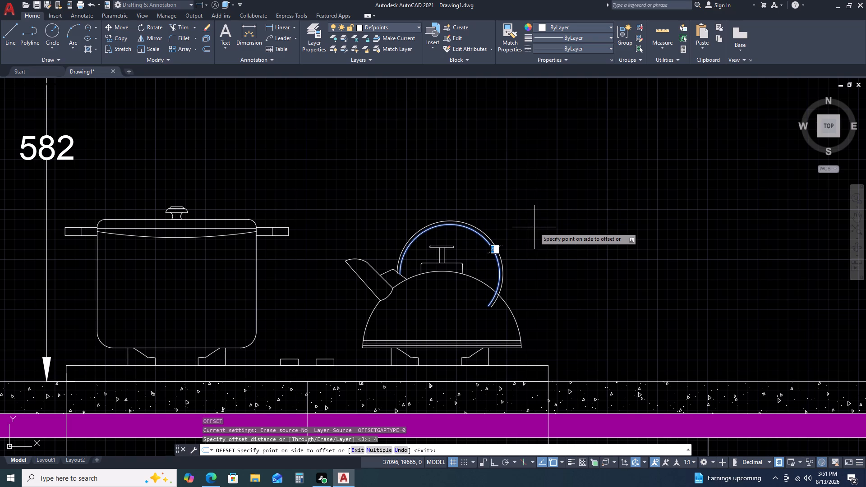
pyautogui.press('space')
# Offset the kettle's handle arc outward by 5.
pyautogui.moveTo(513, 239); pyautogui.dragTo(508, 241)
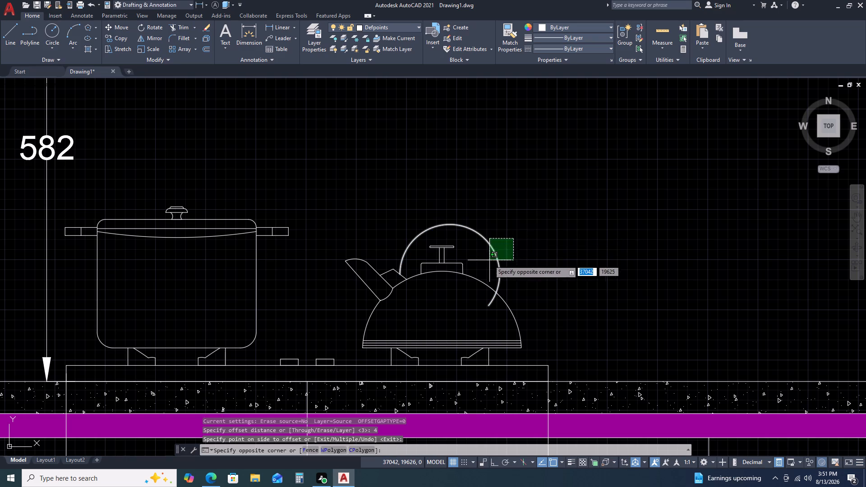
pyautogui.click(489, 260)
pyautogui.press('o')
pyautogui.press('space')
pyautogui.write('5')
pyautogui.press('space')
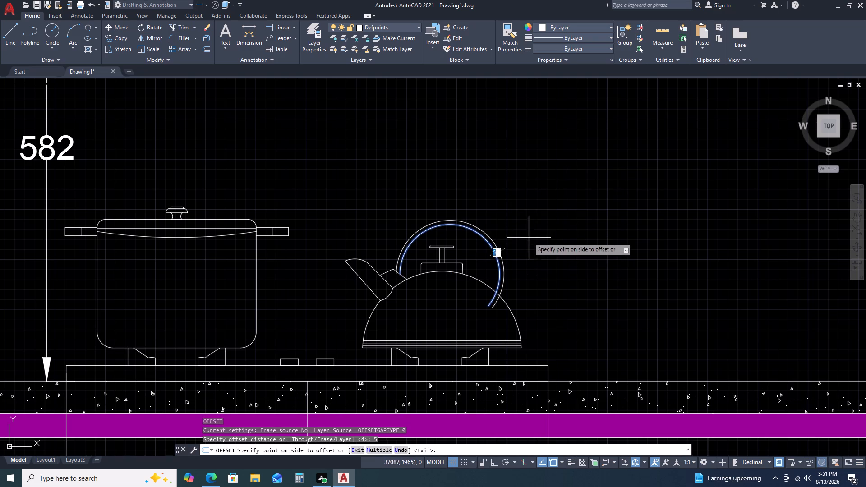
pyautogui.click(531, 237)
pyautogui.press('Escape')
# Trim both handle arcs where they overshoot the peaked bracket line near the spout and the dome outline.
pyautogui.scroll(2, 388, 278)
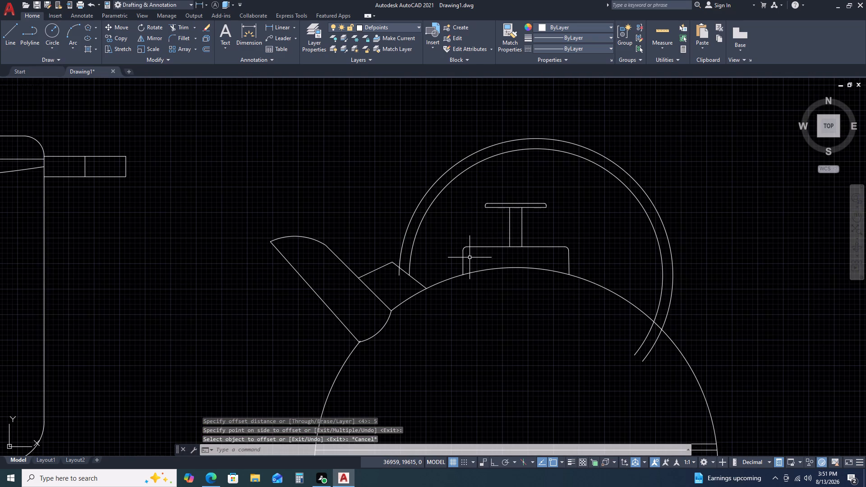
pyautogui.write('TR')
pyautogui.press('space')
pyautogui.scroll(3, 402, 286)
pyautogui.click(404, 257)
pyautogui.click(368, 228)
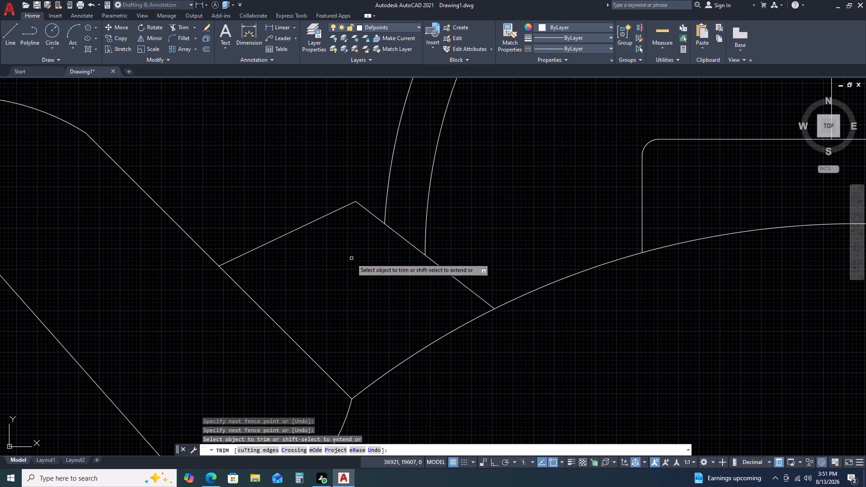
pyautogui.scroll(-5, 342, 277)
pyautogui.scroll(2, 530, 345)
pyautogui.click(479, 299)
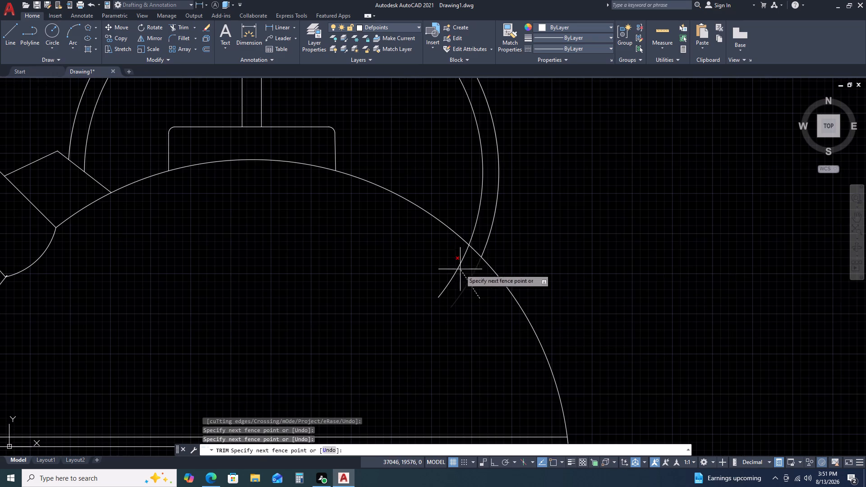
pyautogui.click(432, 237)
pyautogui.scroll(-7, 456, 356)
pyautogui.moveTo(594, 347); pyautogui.dragTo(589, 298, button='middle')
pyautogui.middleClick(586, 287)
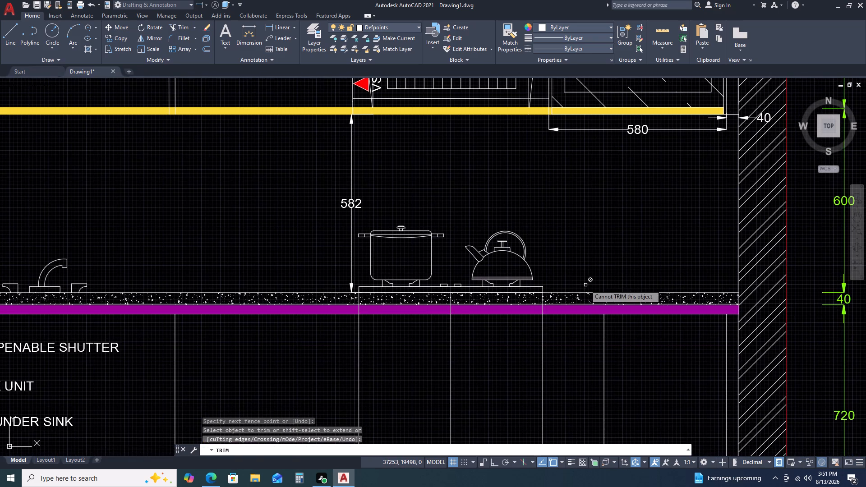
pyautogui.press('Escape')
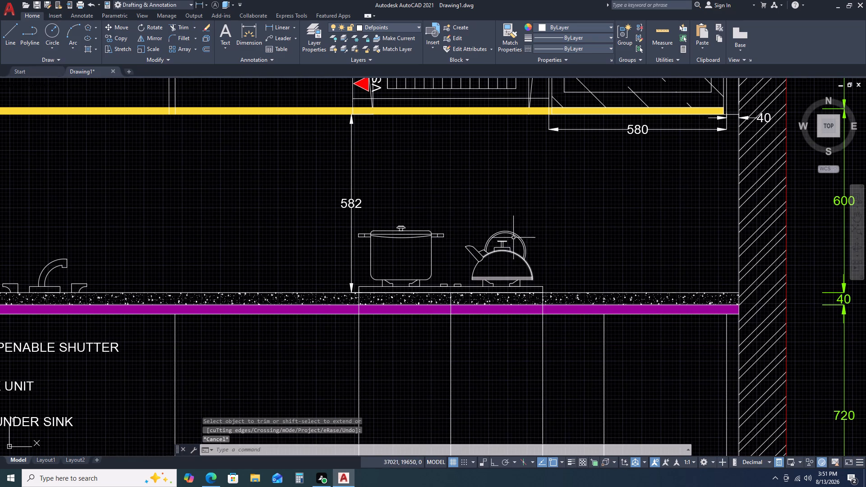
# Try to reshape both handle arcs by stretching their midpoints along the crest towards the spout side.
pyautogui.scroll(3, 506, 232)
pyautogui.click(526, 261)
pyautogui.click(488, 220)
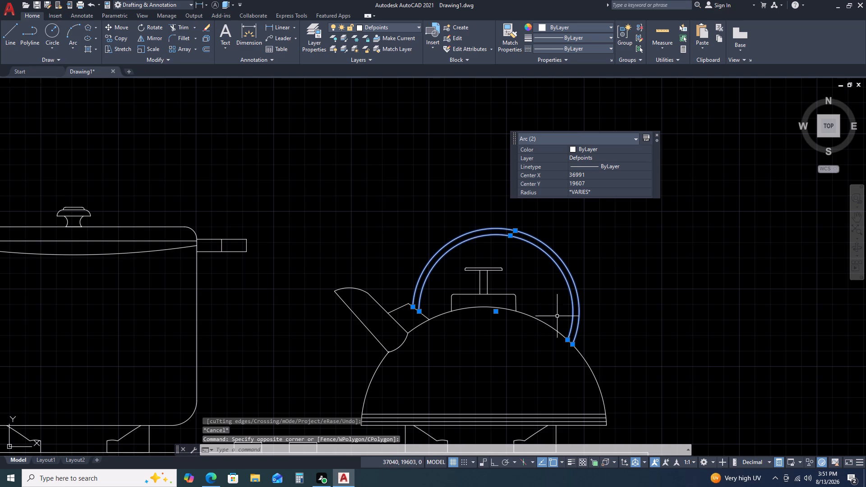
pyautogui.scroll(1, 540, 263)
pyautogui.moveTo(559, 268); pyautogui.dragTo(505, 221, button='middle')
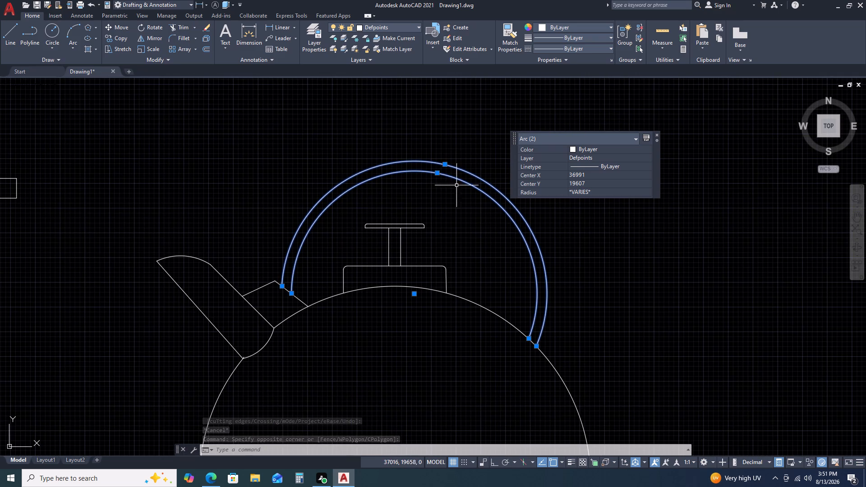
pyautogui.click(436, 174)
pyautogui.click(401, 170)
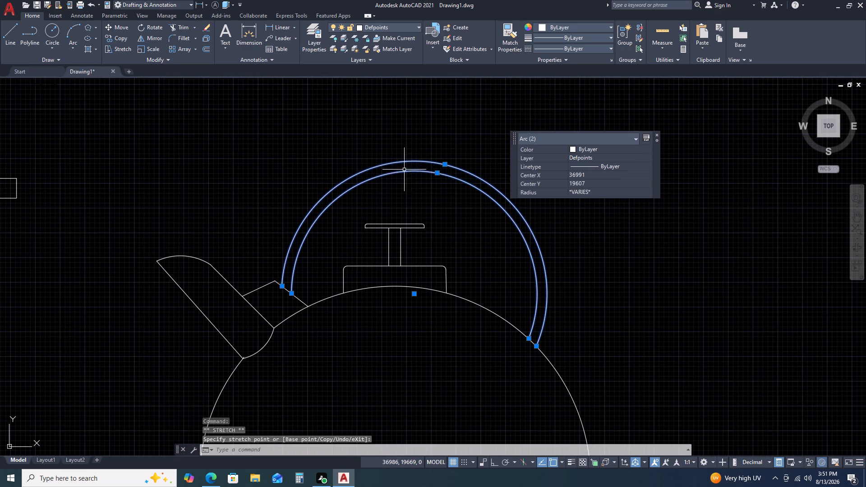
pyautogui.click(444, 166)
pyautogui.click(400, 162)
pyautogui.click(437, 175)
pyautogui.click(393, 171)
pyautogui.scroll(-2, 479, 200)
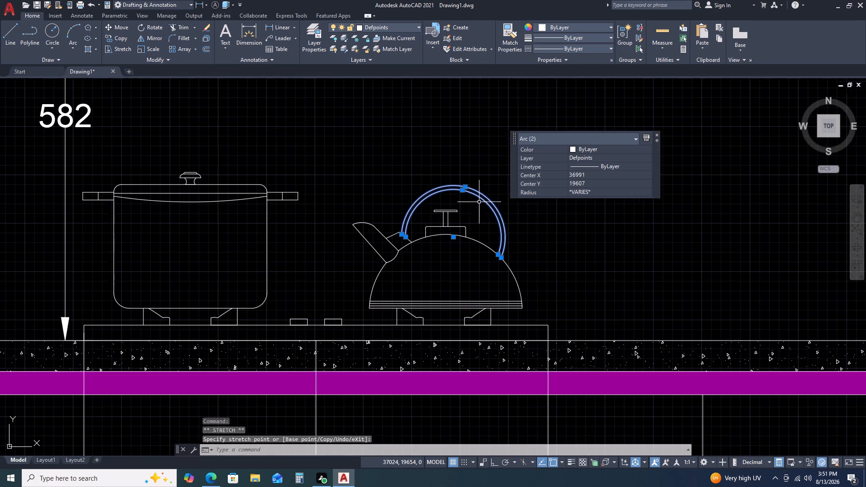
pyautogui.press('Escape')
# Restart the Trim command on the hob and kettle elevation.
pyautogui.scroll(-1, 539, 231)
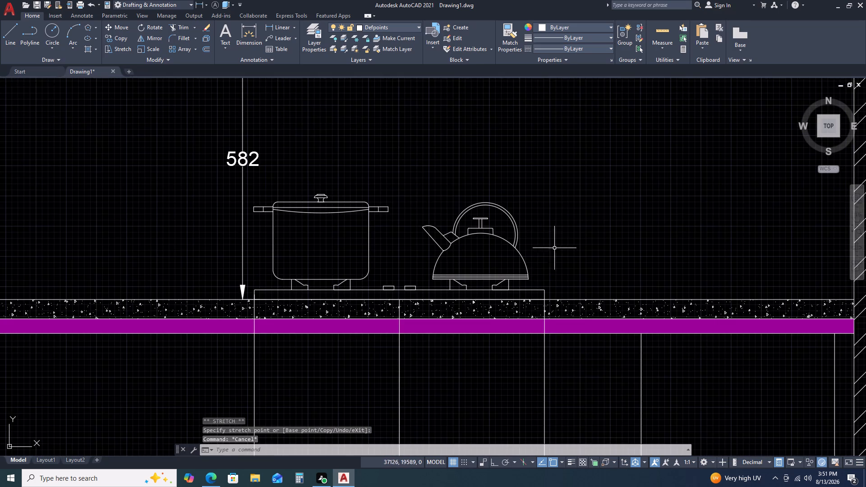
pyautogui.moveTo(556, 252); pyautogui.dragTo(531, 182, button='middle')
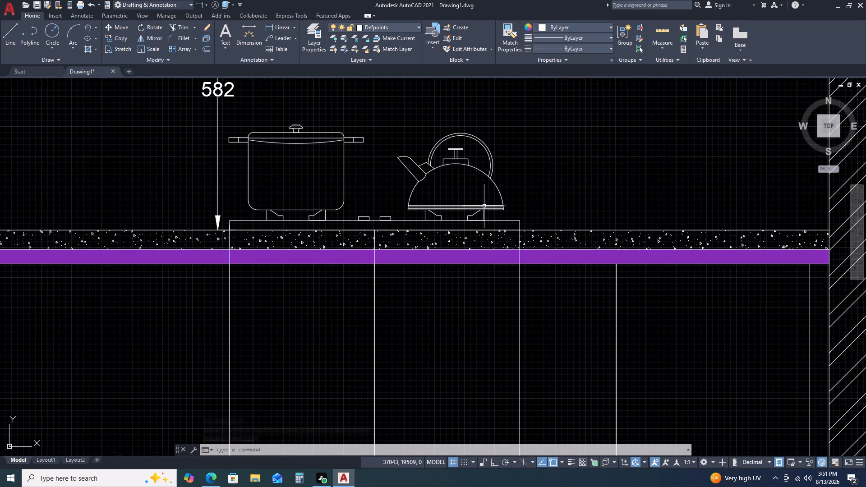
pyautogui.press('space')
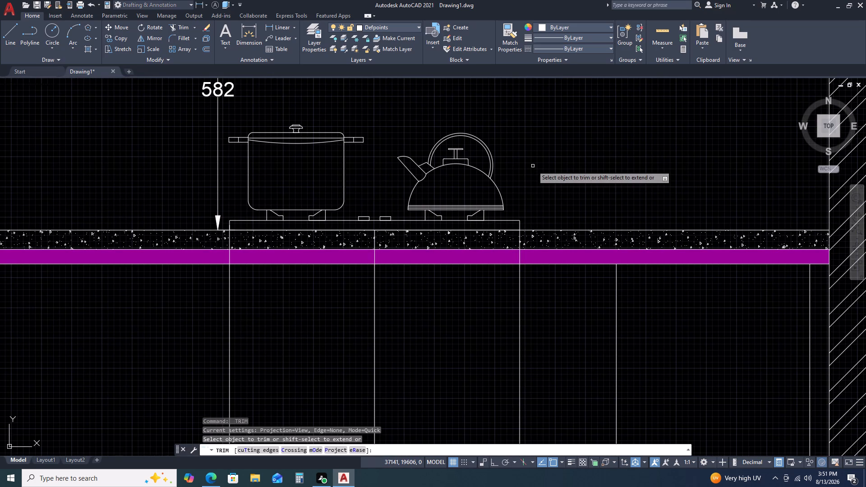
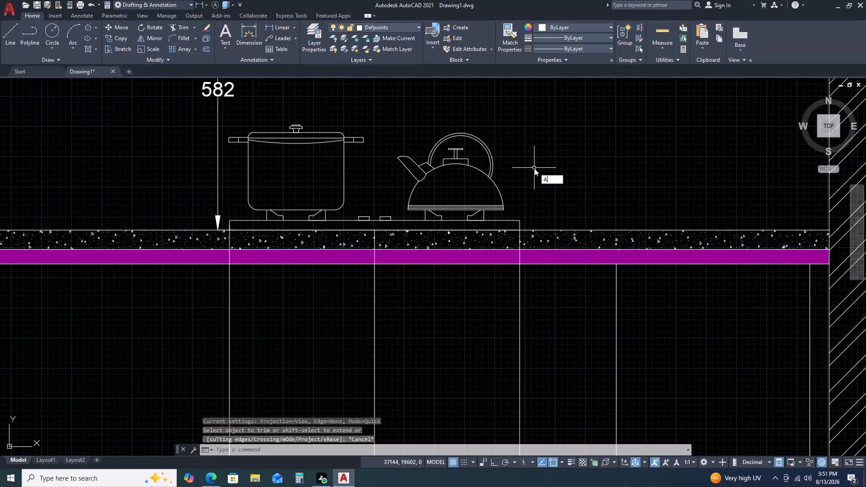
# Draw two three-point arcs sharing an upper endpoint to outline a crescent highlight inside the kettle dome, below the spout.
pyautogui.press('space')
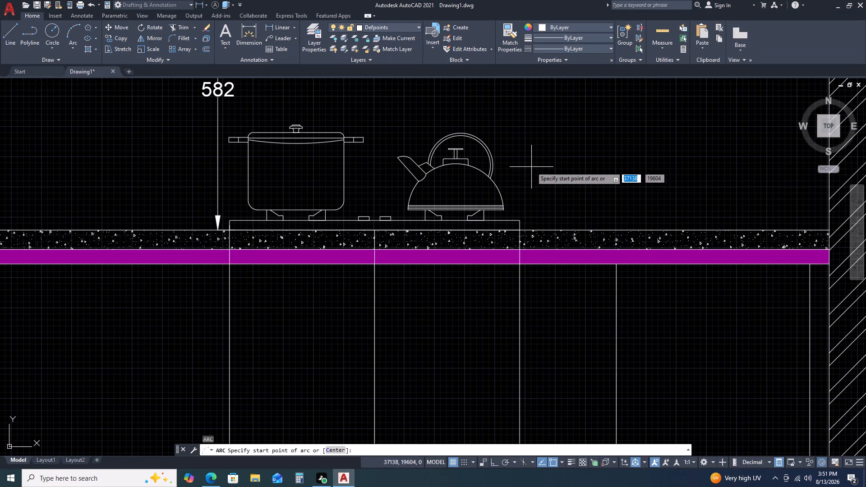
pyautogui.scroll(2, 417, 198)
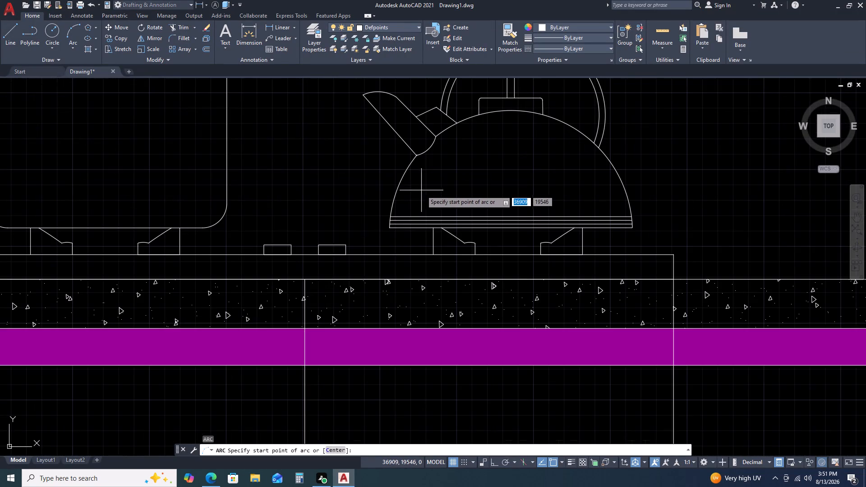
pyautogui.click(431, 178)
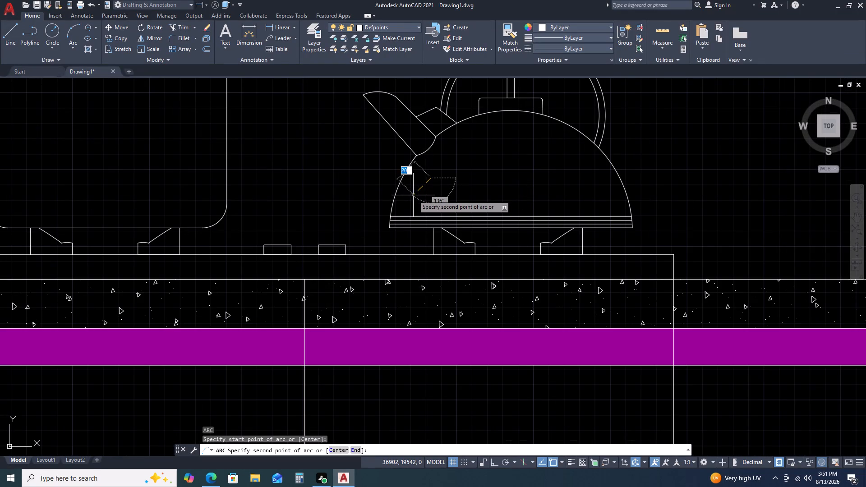
pyautogui.click(413, 195)
pyautogui.click(451, 193)
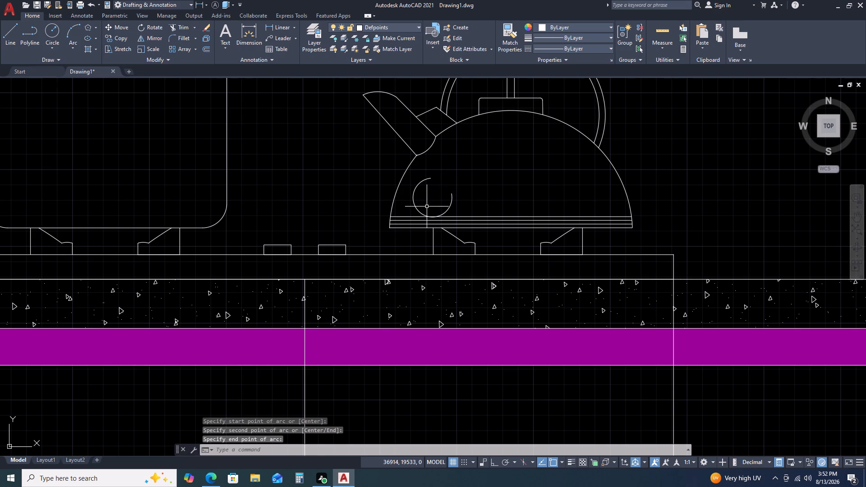
pyautogui.press('space')
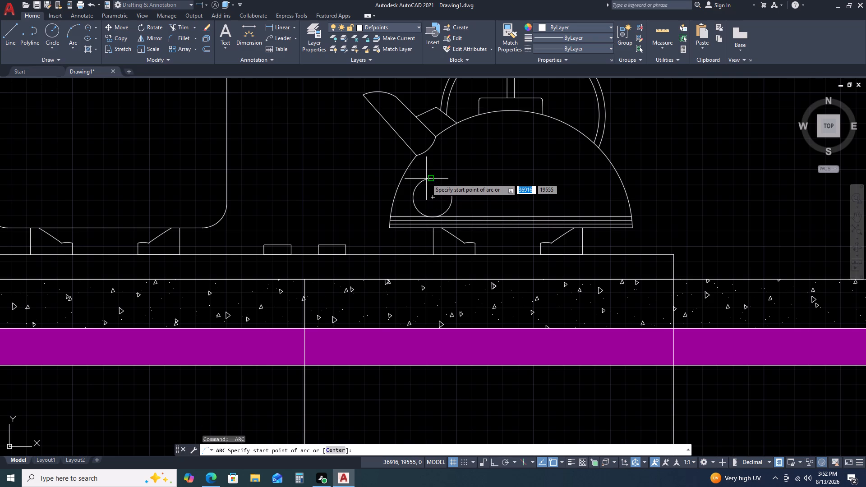
pyautogui.click(429, 178)
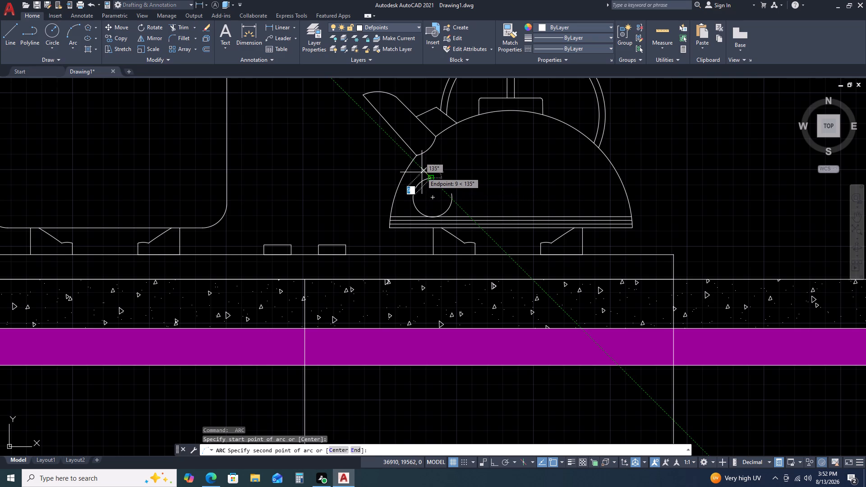
pyautogui.click(423, 172)
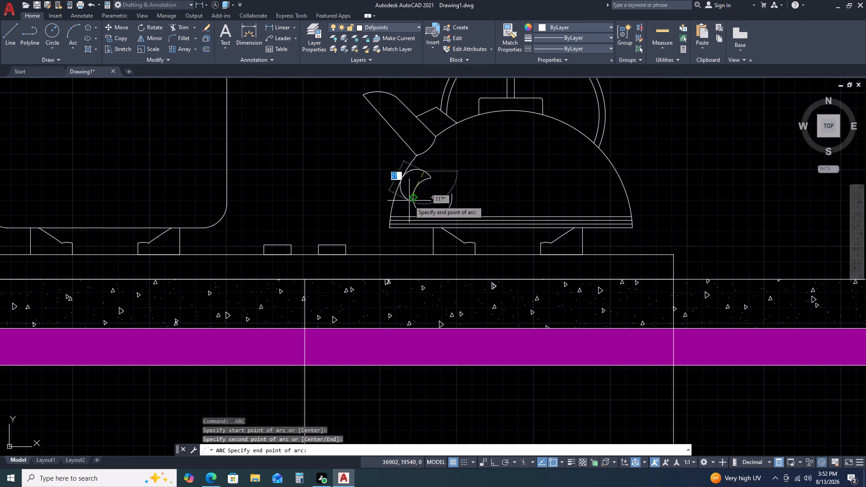
pyautogui.click(411, 205)
pyautogui.press('Escape')
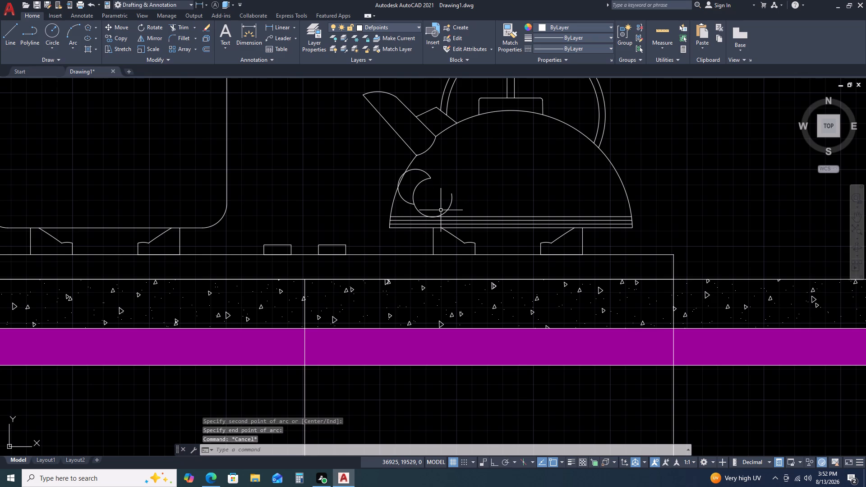
# Trim the crescent's inner arc beyond the outer arc's lower end and erase the leftover fragment on the kettle's base band.
pyautogui.write('TR')
pyautogui.press('space')
pyautogui.click(419, 210)
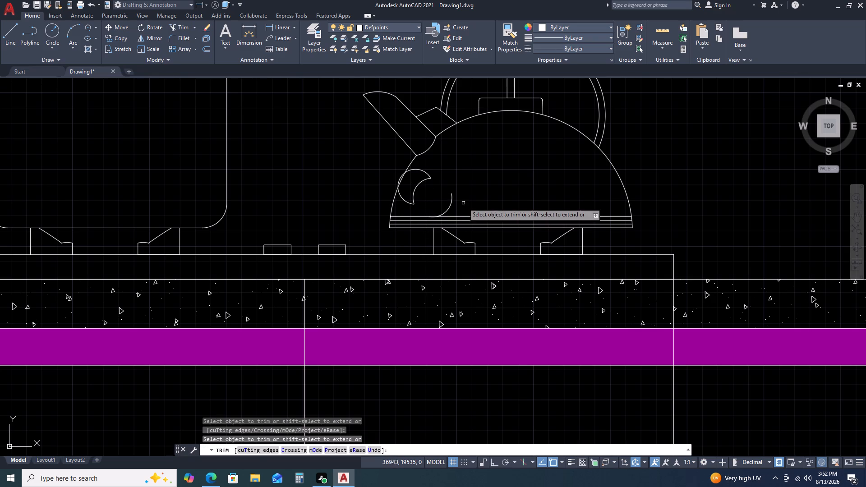
pyautogui.click(464, 203)
pyautogui.click(444, 202)
pyautogui.press('Escape')
pyautogui.scroll(5, 444, 215)
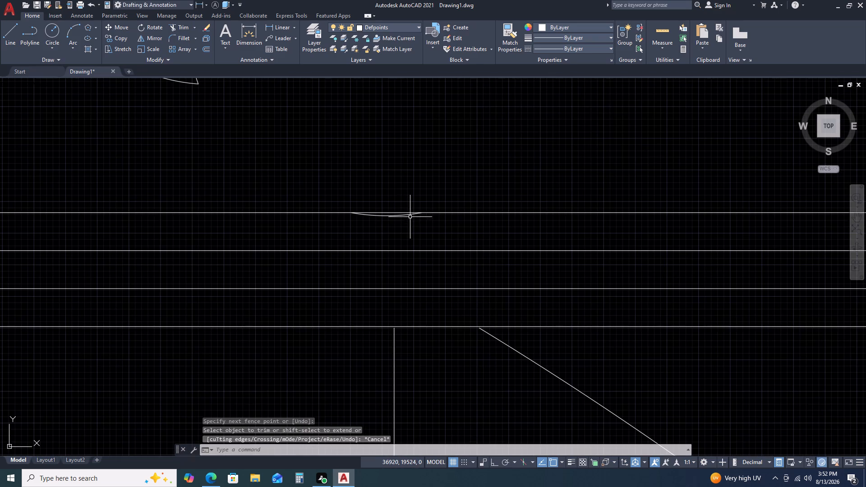
pyautogui.click(397, 214)
pyautogui.press('Delete')
pyautogui.scroll(-3, 416, 243)
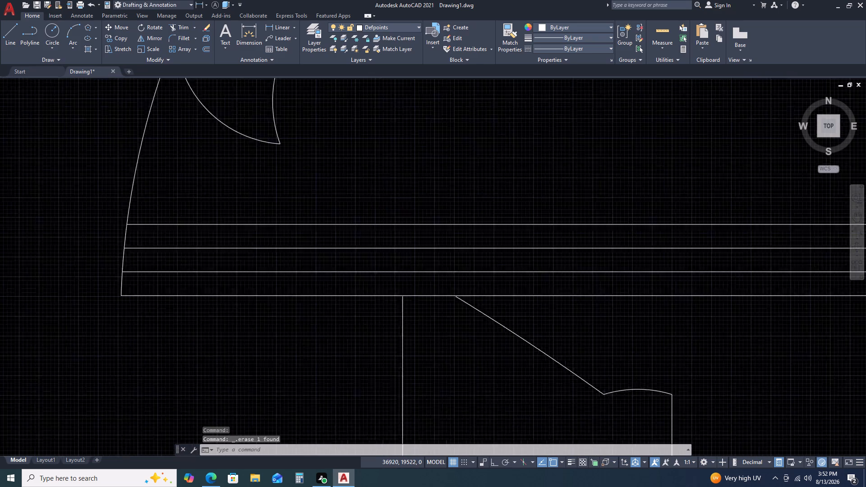
# Slim the crescent by stretching its outer arc's midpoint towards the inner arc, to a radius of about 13.
pyautogui.click(334, 191)
pyautogui.click(331, 198)
pyautogui.moveTo(337, 200); pyautogui.dragTo(314, 266, button='middle')
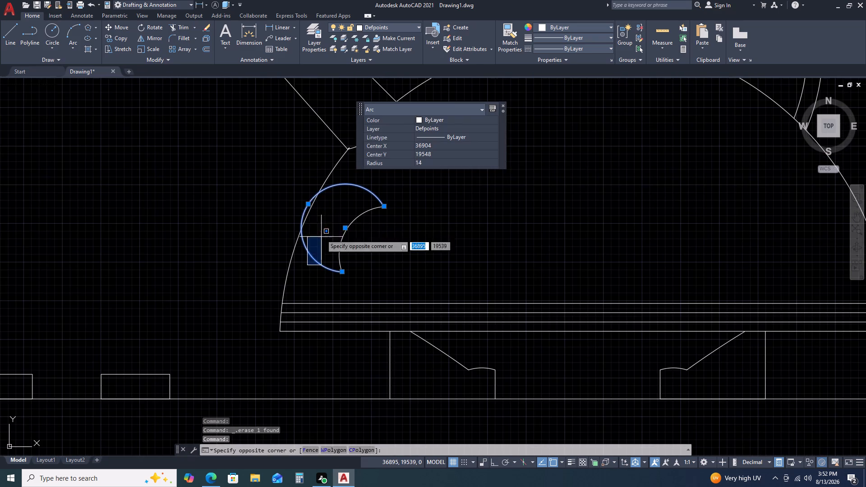
pyautogui.click(312, 234)
pyautogui.click(310, 204)
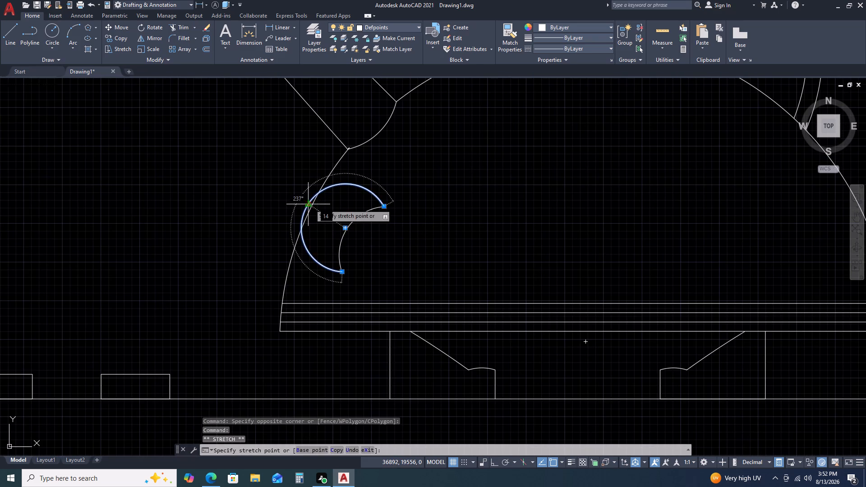
pyautogui.click(339, 217)
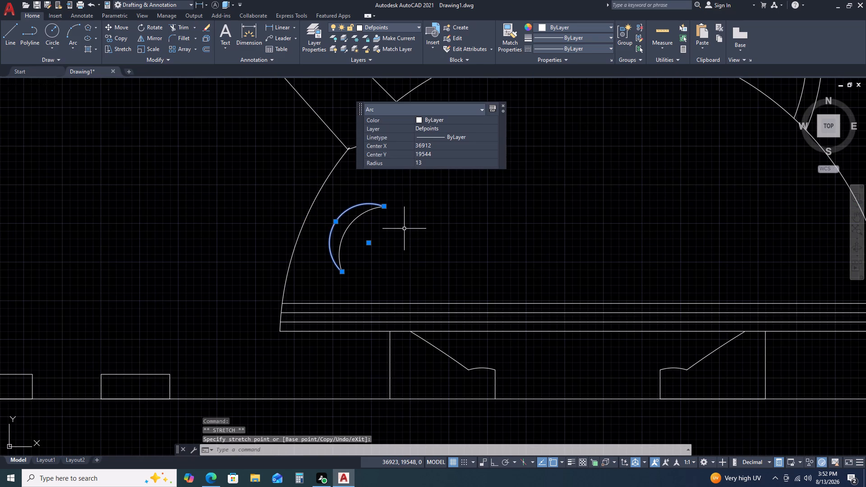
pyautogui.middleClick(415, 225)
pyautogui.moveTo(420, 239); pyautogui.dragTo(421, 266, button='middle')
pyautogui.scroll(1, 416, 230)
pyautogui.press('Escape')
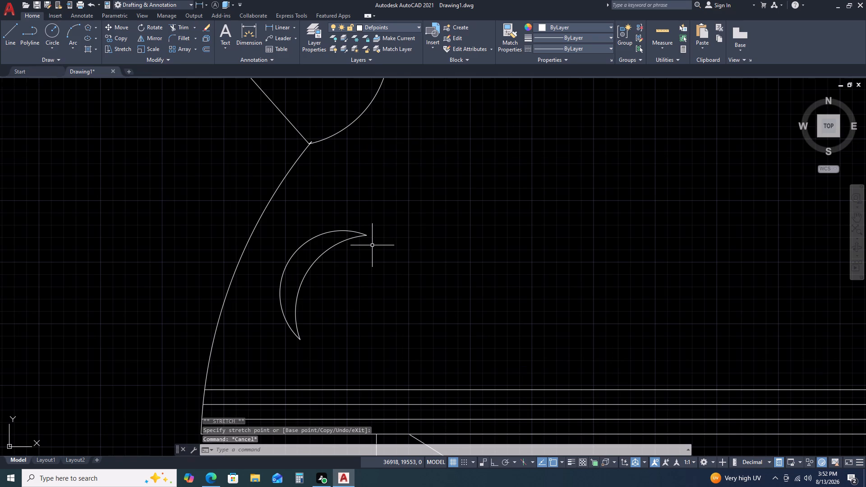
# Close the crescent's upper tip with a slanted line about 3 long and trim both arc ends beyond it.
pyautogui.press('l')
pyautogui.press('space')
pyautogui.click(354, 239)
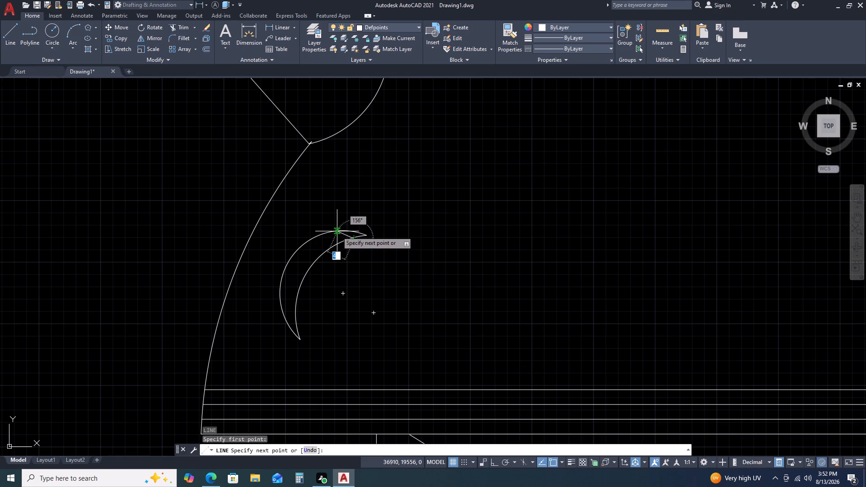
pyautogui.click(337, 231)
pyautogui.press('Escape')
pyautogui.write('TR')
pyautogui.press('space')
pyautogui.moveTo(370, 240); pyautogui.dragTo(358, 234)
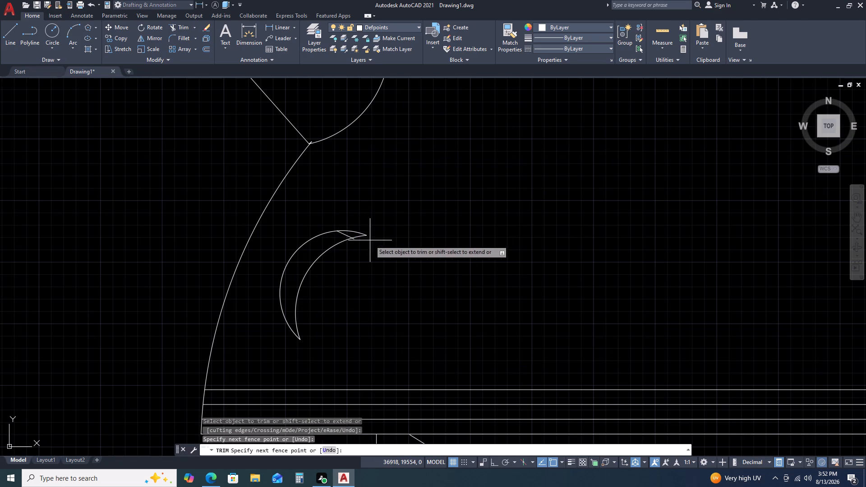
pyautogui.click(342, 217)
pyautogui.scroll(2, 362, 242)
pyautogui.click(337, 234)
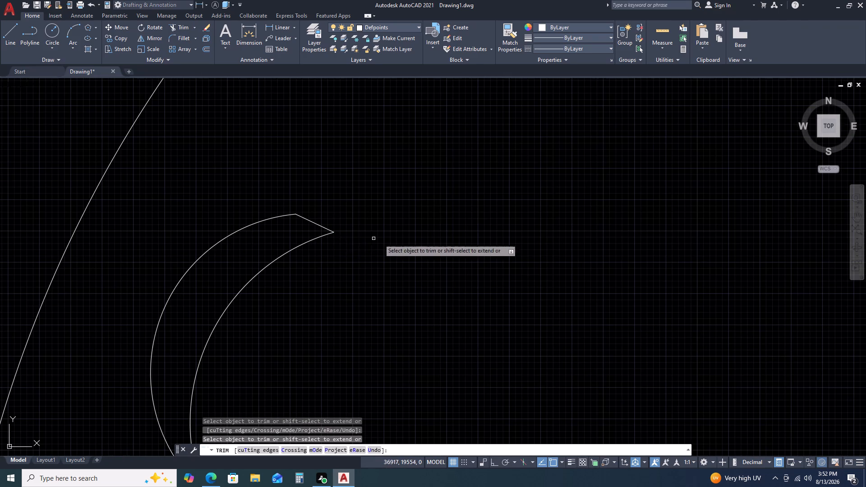
pyautogui.press('Escape')
# Mirror the crescent highlight to the opposite side of the kettle dome across a slightly tilted near-vertical line, keeping the original.
pyautogui.scroll(-7, 411, 239)
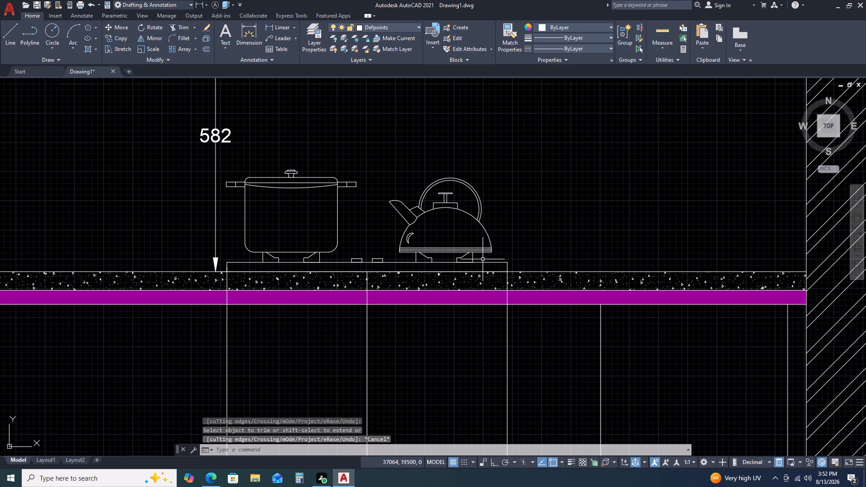
pyautogui.scroll(2, 413, 241)
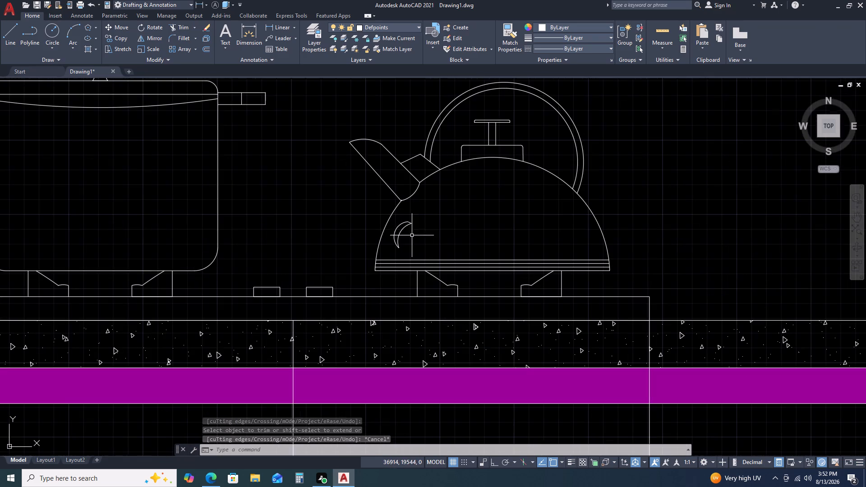
pyautogui.click(410, 222)
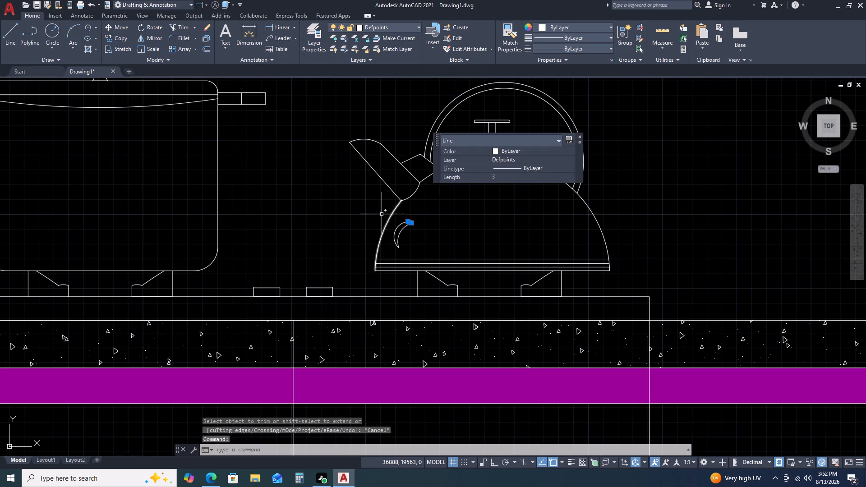
pyautogui.click(382, 213)
pyautogui.click(430, 252)
pyautogui.write('MI')
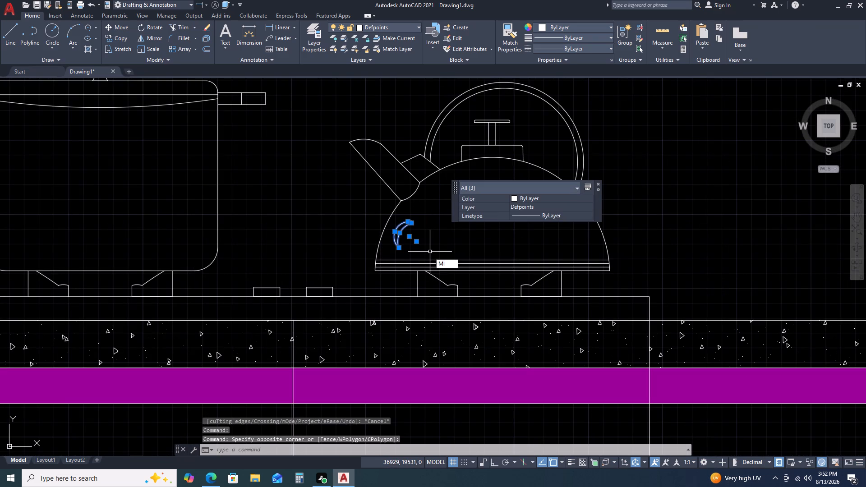
pyautogui.press('space')
pyautogui.click(488, 242)
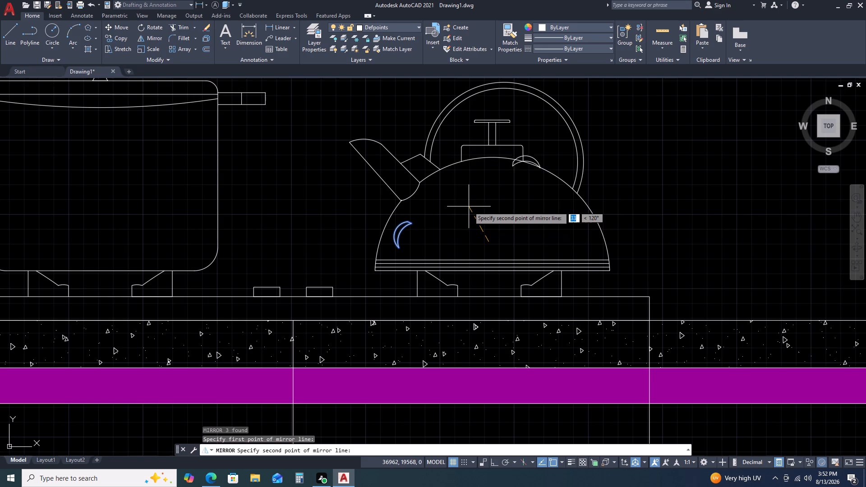
pyautogui.click(476, 176)
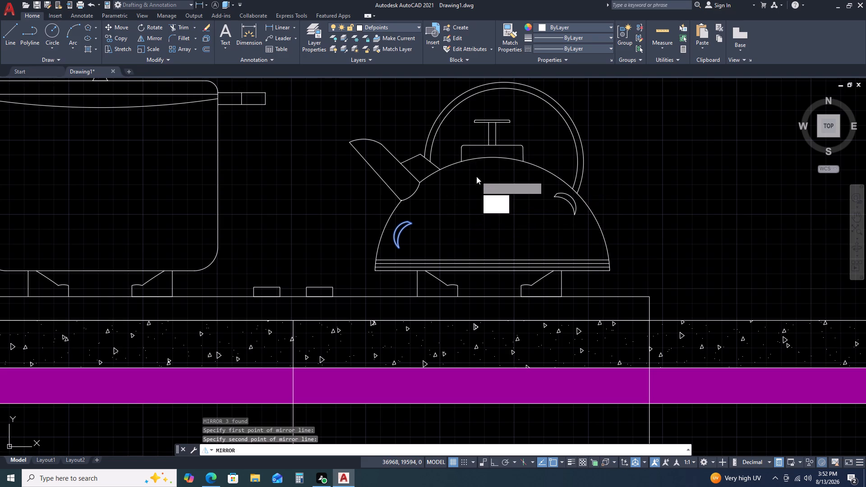
pyautogui.click(492, 213)
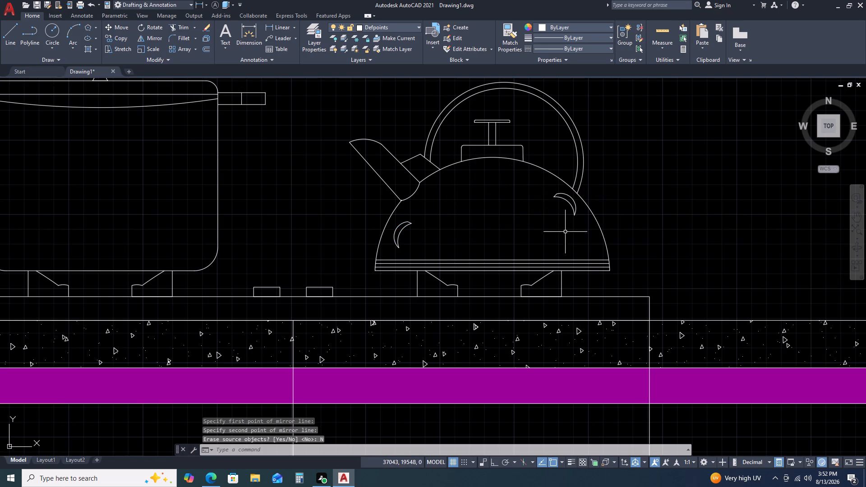
# Move the mirrored crescent up and inward, away from the kettle's outline and closer to the lid.
pyautogui.scroll(2, 572, 216)
pyautogui.click(513, 149)
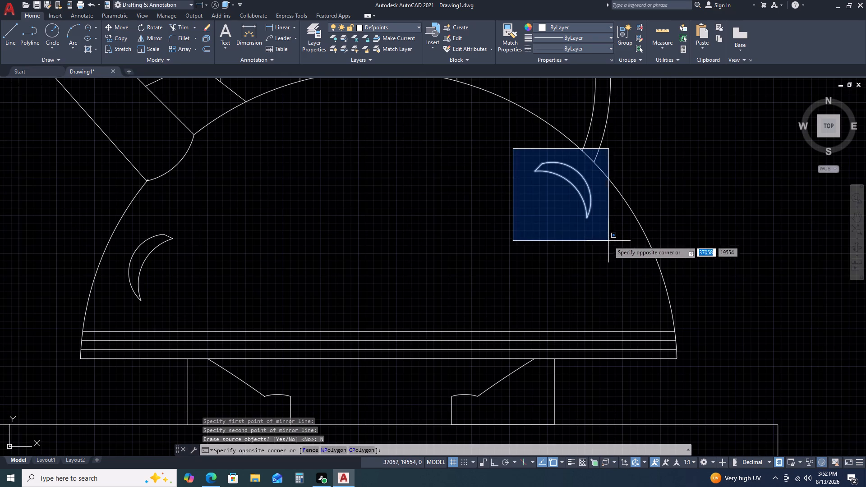
pyautogui.click(608, 241)
pyautogui.write('M')
pyautogui.press('space')
pyautogui.click(603, 241)
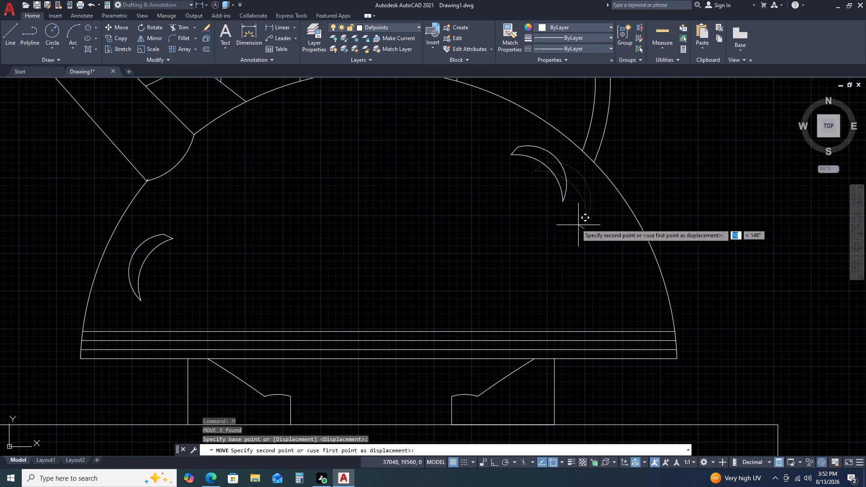
pyautogui.click(543, 203)
pyautogui.press('Escape')
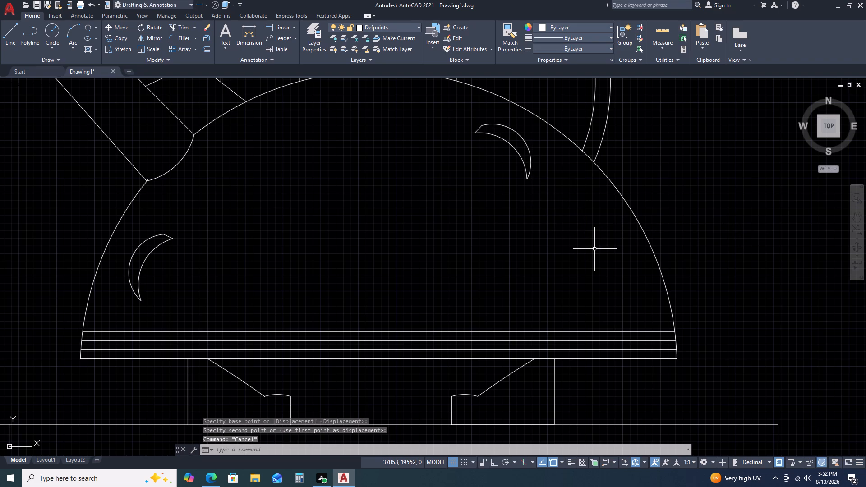
# Draw a three-point arc rising from the kettle's top base-band line, following the dome's curve inside the side opposite the spout.
pyautogui.press('a')
pyautogui.press('space')
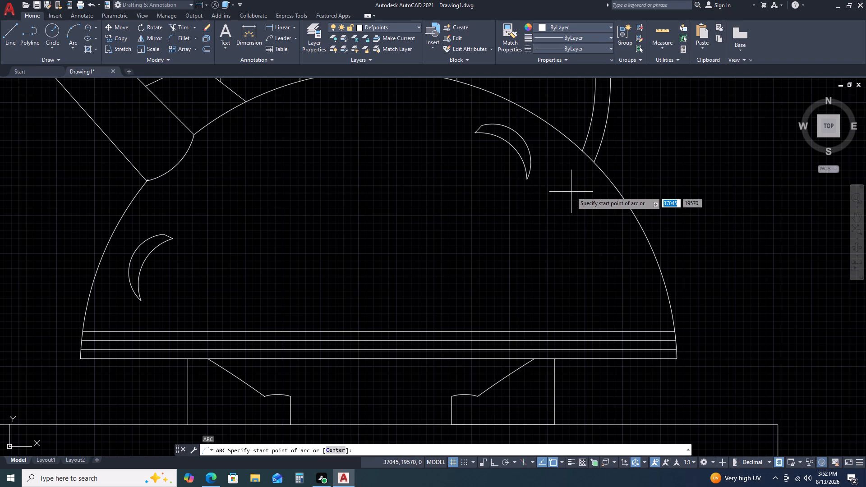
pyautogui.click(623, 330)
pyautogui.click(600, 262)
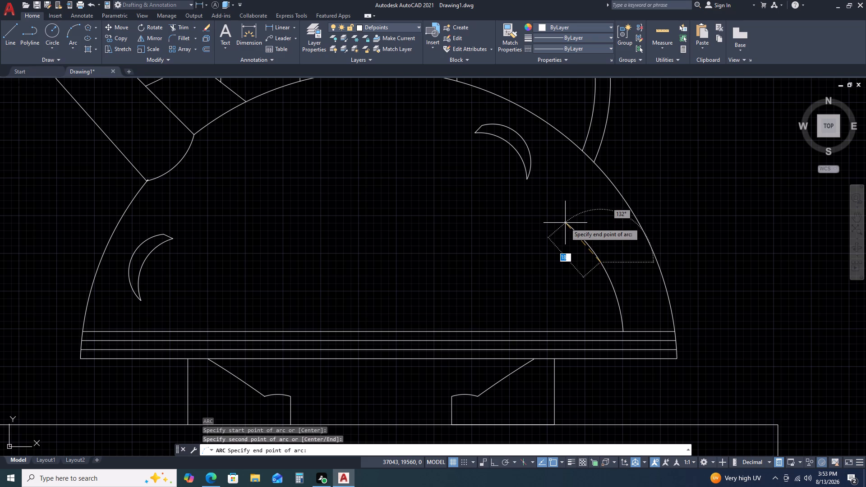
pyautogui.click(565, 223)
pyautogui.press('Escape')
# Examine the pot, kettle and hob in the elevation, including where the hob's vertical edge crosses the countertop slab.
pyautogui.scroll(-3, 615, 246)
pyautogui.scroll(-1, 664, 277)
pyautogui.moveTo(681, 273); pyautogui.dragTo(645, 230, button='middle')
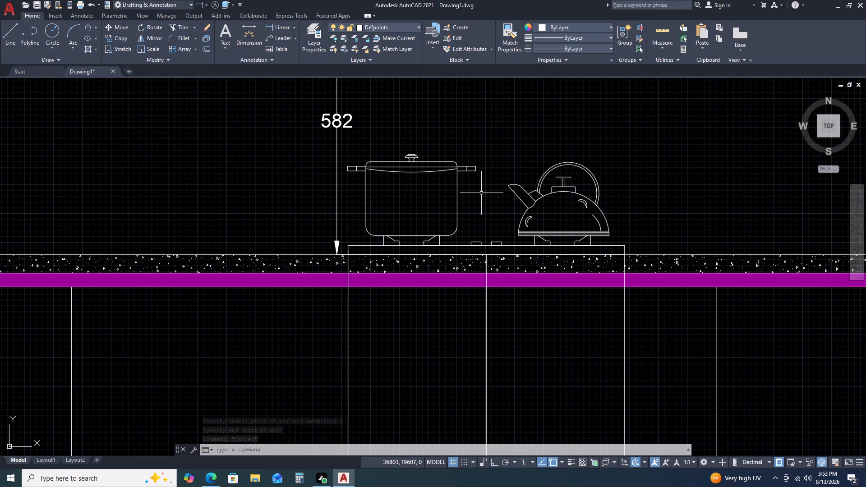
pyautogui.scroll(-1, 496, 204)
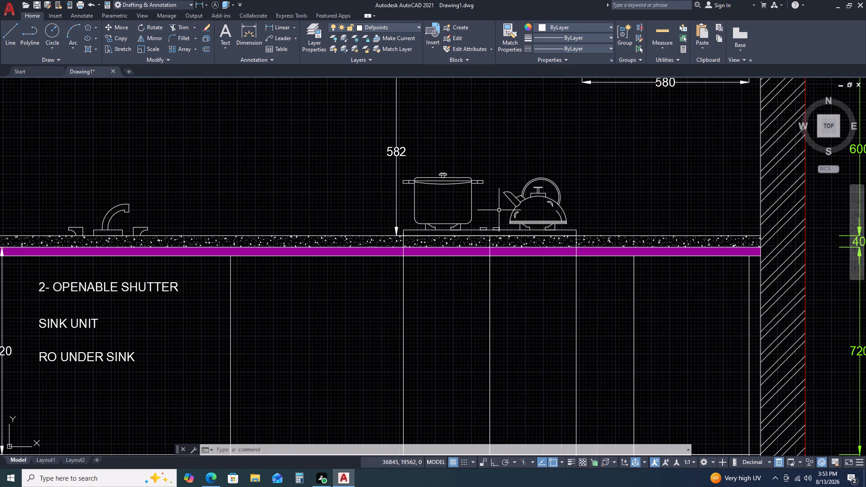
pyautogui.scroll(2, 562, 214)
pyautogui.moveTo(580, 208); pyautogui.dragTo(612, 265, button='middle')
pyautogui.middleClick(612, 265)
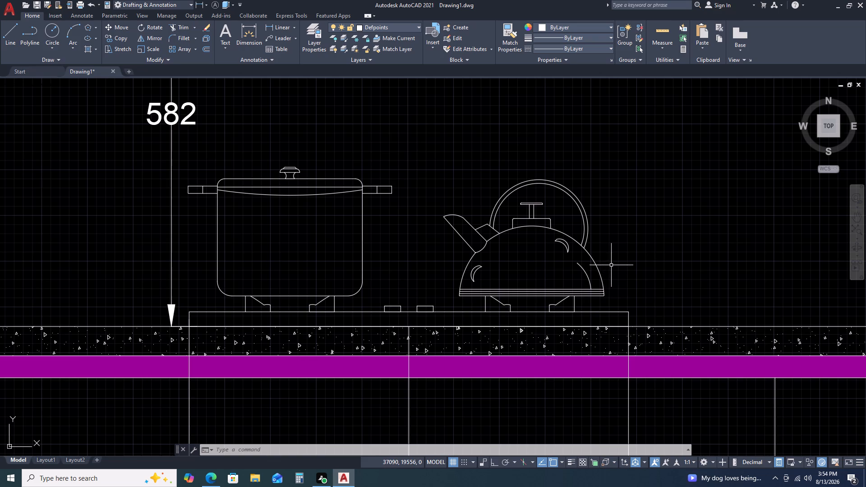
pyautogui.scroll(-2, 553, 271)
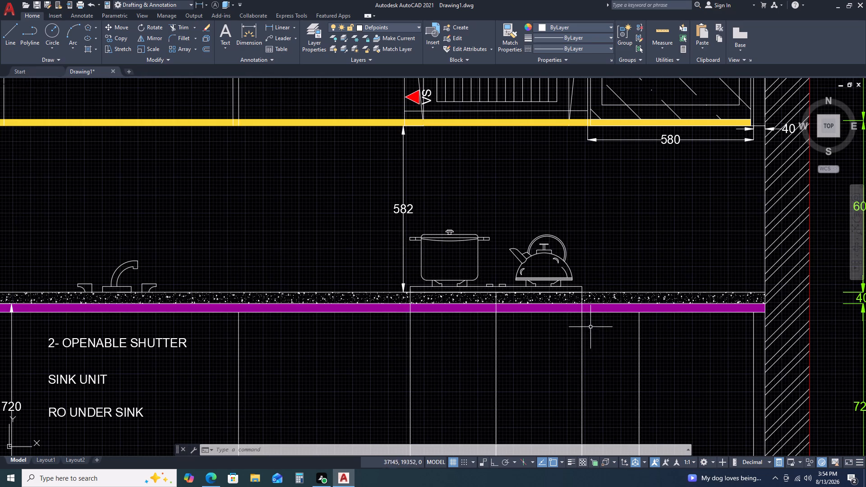
pyautogui.scroll(2, 588, 321)
pyautogui.scroll(3, 563, 264)
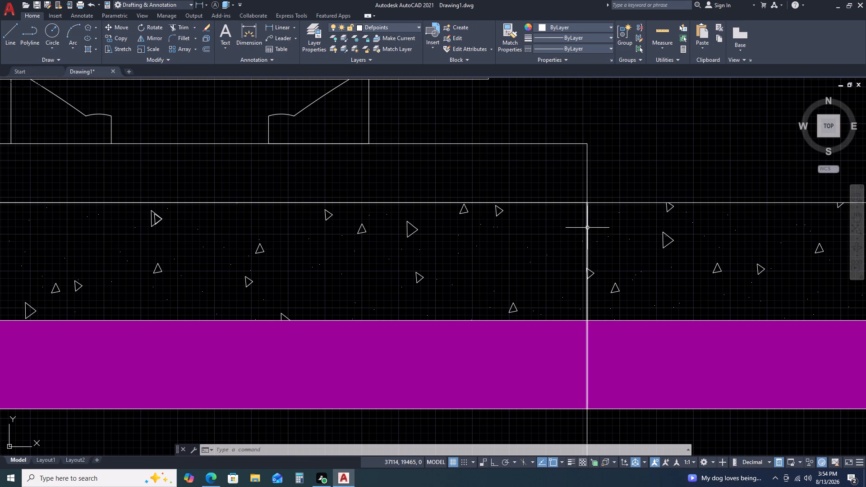
# Erase the short vertical line crossing the countertop slab and magenta band below the hob's kettle-side edge.
pyautogui.click(588, 227)
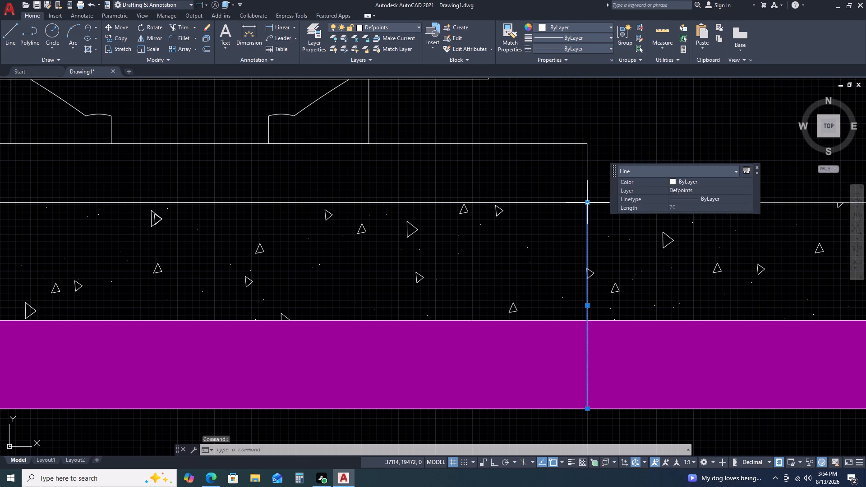
pyautogui.click(587, 202)
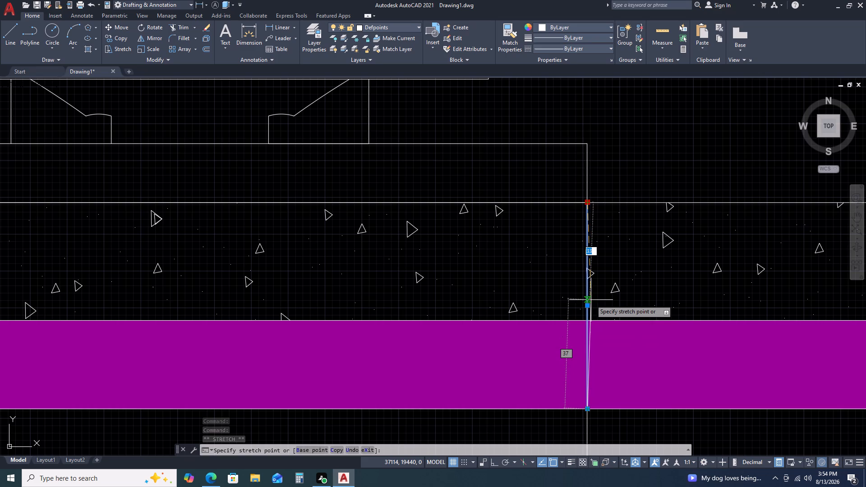
pyautogui.press('Delete')
pyautogui.press('Escape')
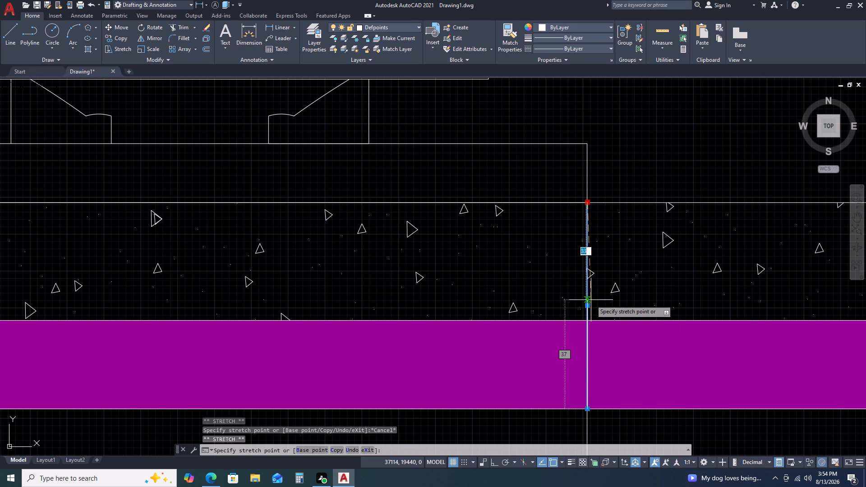
pyautogui.press('Delete')
pyautogui.press('Delete')
pyautogui.press('Escape')
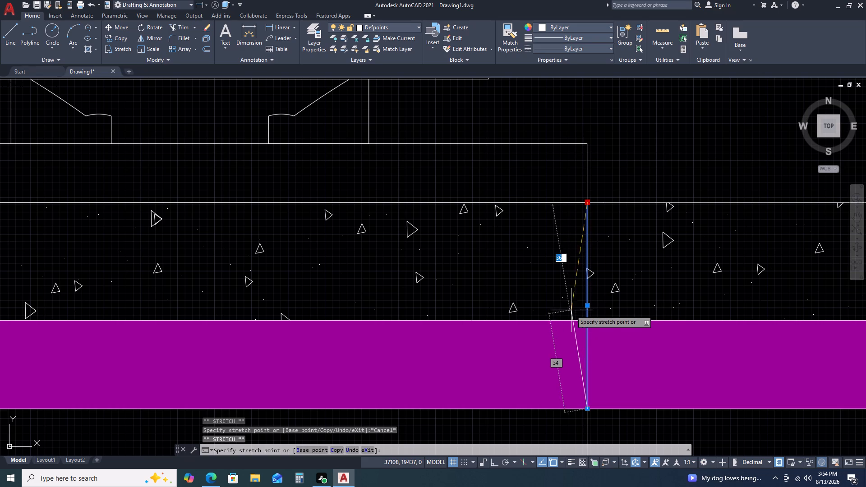
pyautogui.press('Escape')
pyautogui.press('Delete')
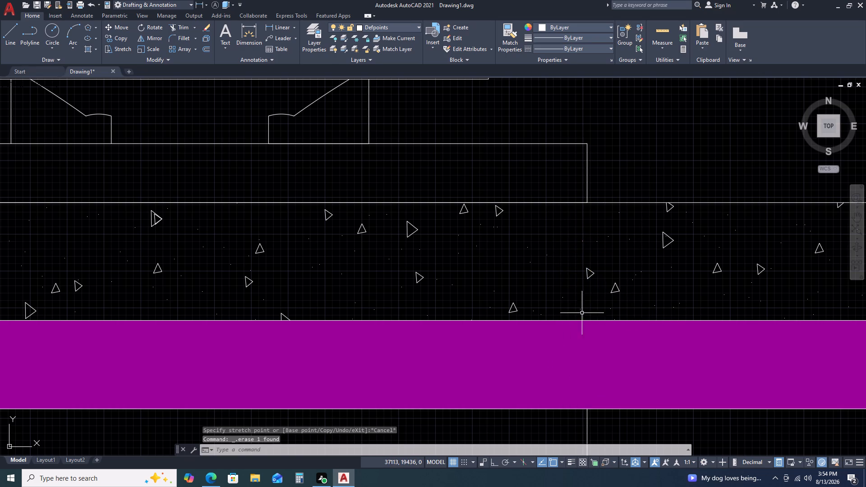
# Erase the long vertical line running down from the hob's middle through the slab and base cabinet.
pyautogui.scroll(-4, 611, 310)
pyautogui.scroll(3, 472, 300)
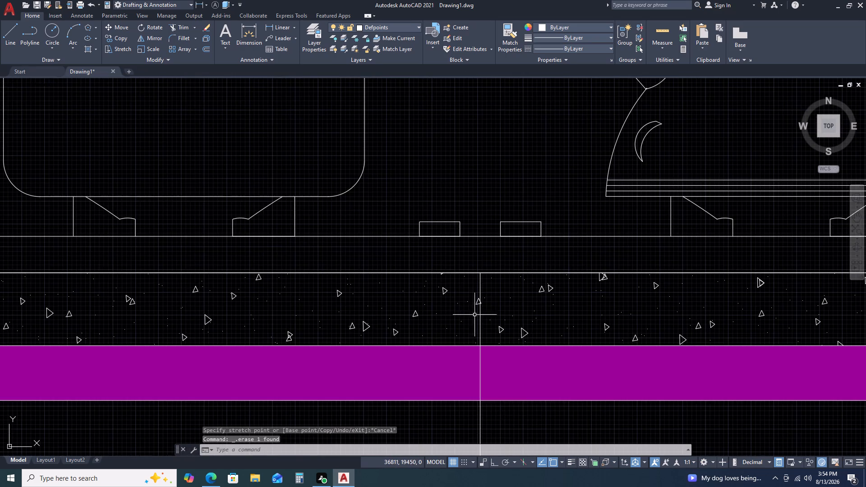
pyautogui.scroll(-4, 495, 413)
pyautogui.moveTo(504, 430); pyautogui.dragTo(510, 314, button='middle')
pyautogui.click(531, 363)
pyautogui.click(479, 368)
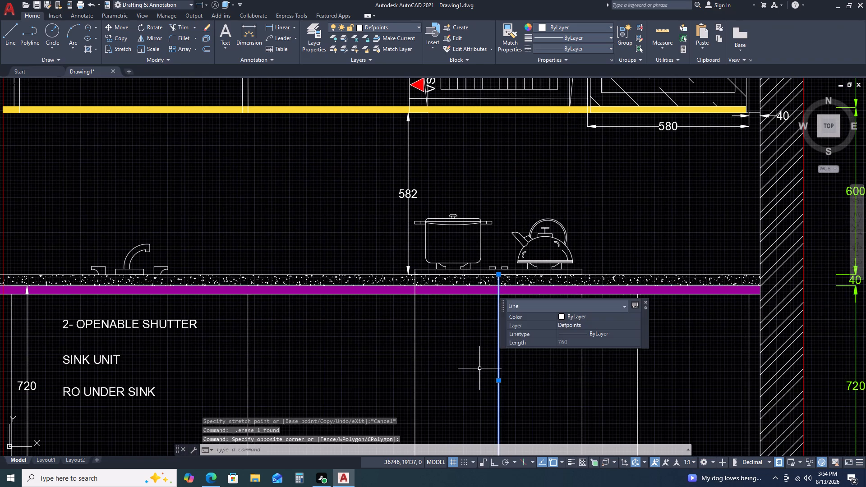
pyautogui.press('Delete')
# Erase the short vertical line crossing the slab and magenta band below the hob's pot-side edge.
pyautogui.scroll(2, 431, 269)
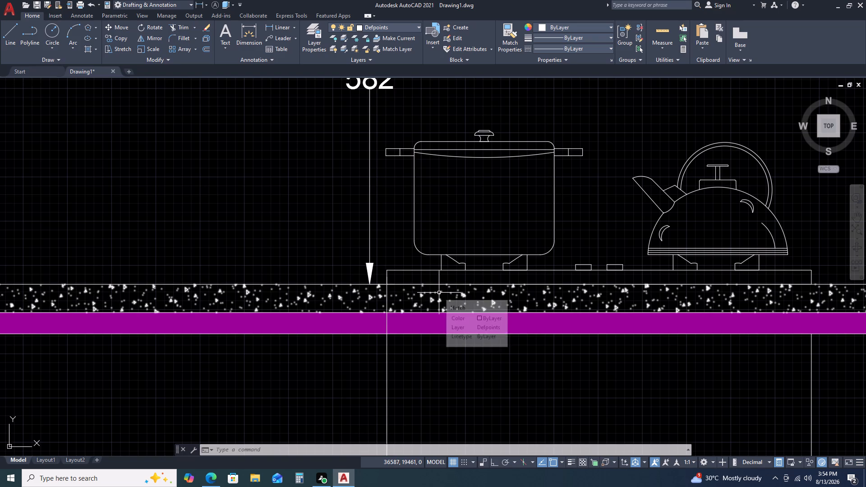
pyautogui.scroll(2, 396, 284)
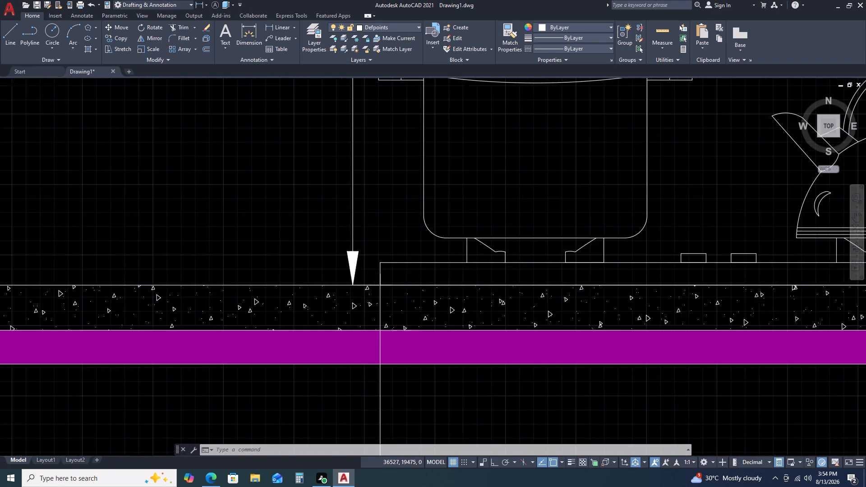
pyautogui.click(370, 336)
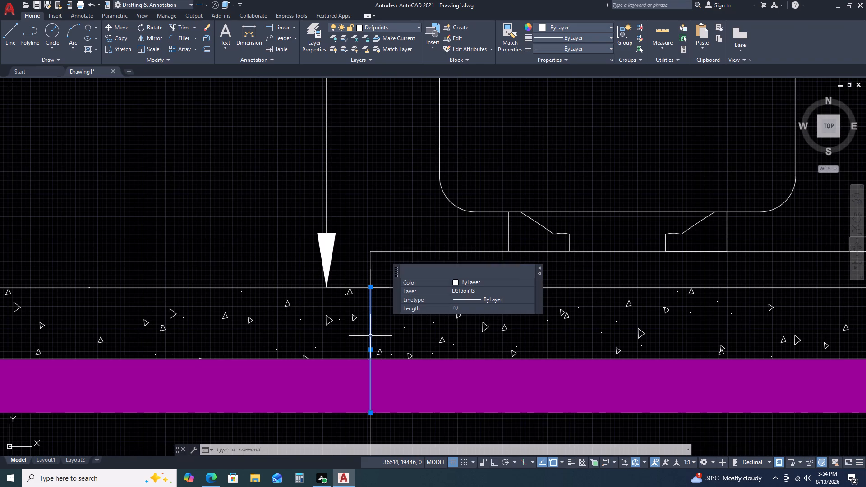
pyautogui.press('Delete')
# Draw a circle of about 14 radius in the chimney hood's top band, near its middle, as a control button.
pyautogui.scroll(-3, 407, 301)
pyautogui.scroll(-1, 493, 326)
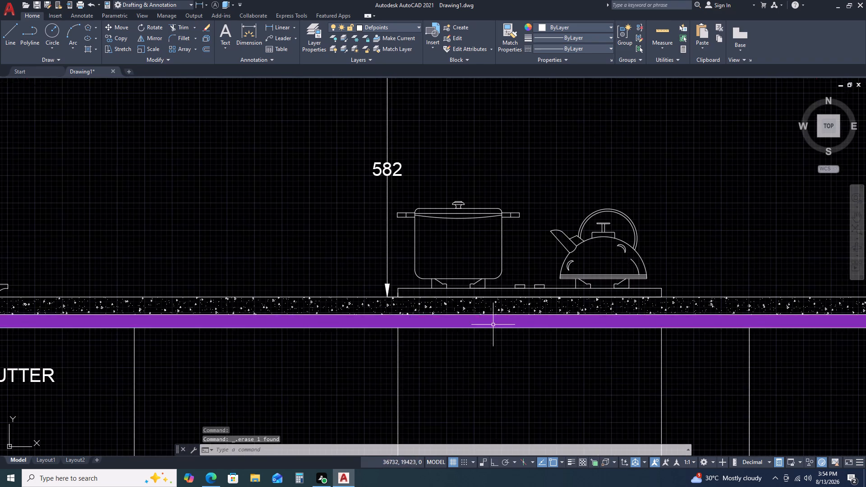
pyautogui.moveTo(591, 373); pyautogui.dragTo(526, 327, button='middle')
pyautogui.moveTo(516, 322); pyautogui.dragTo(505, 317, button='middle')
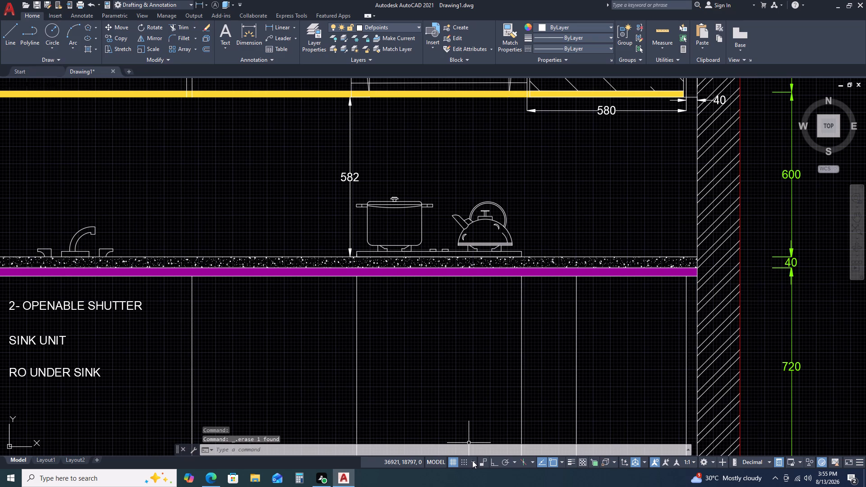
pyautogui.scroll(-2, 548, 398)
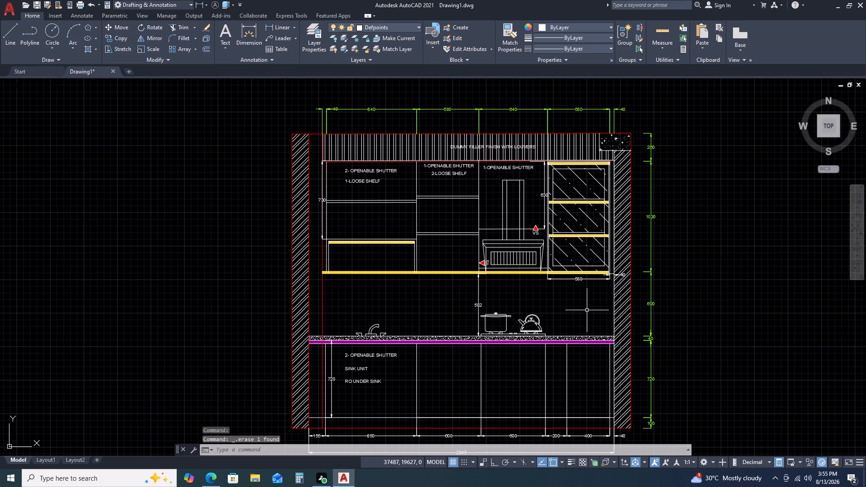
pyautogui.scroll(2, 521, 272)
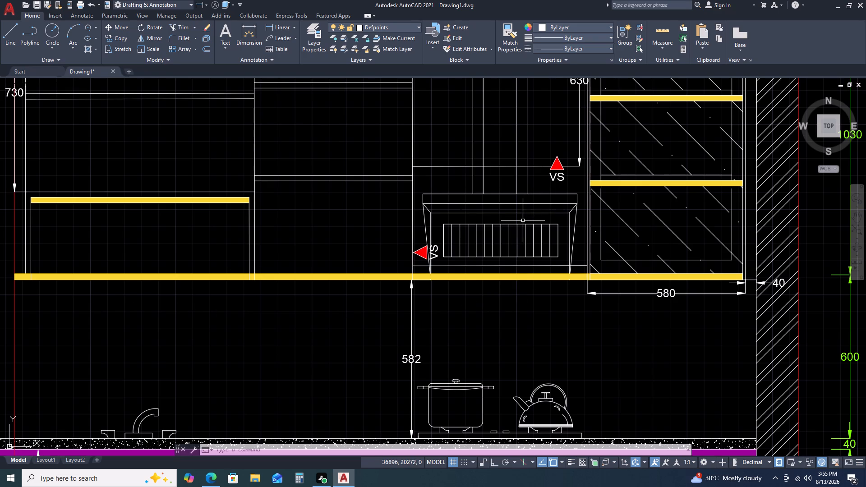
pyautogui.press('c')
pyautogui.press('space')
pyautogui.scroll(1, 526, 193)
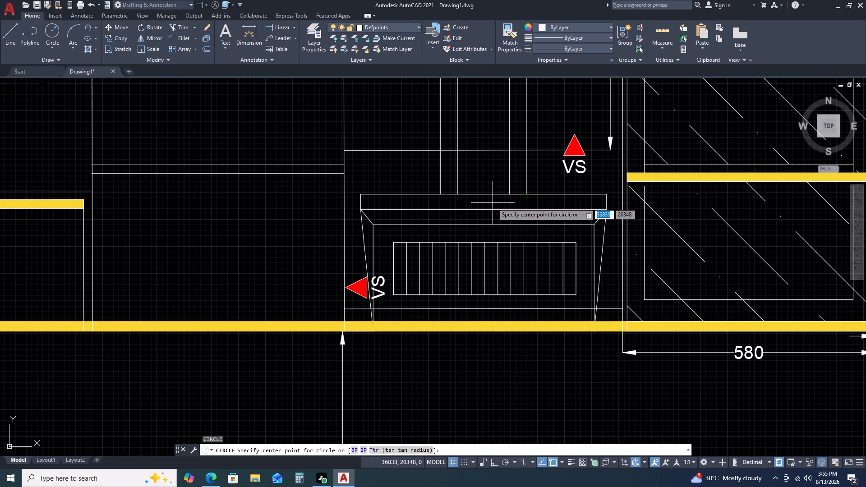
pyautogui.click(492, 200)
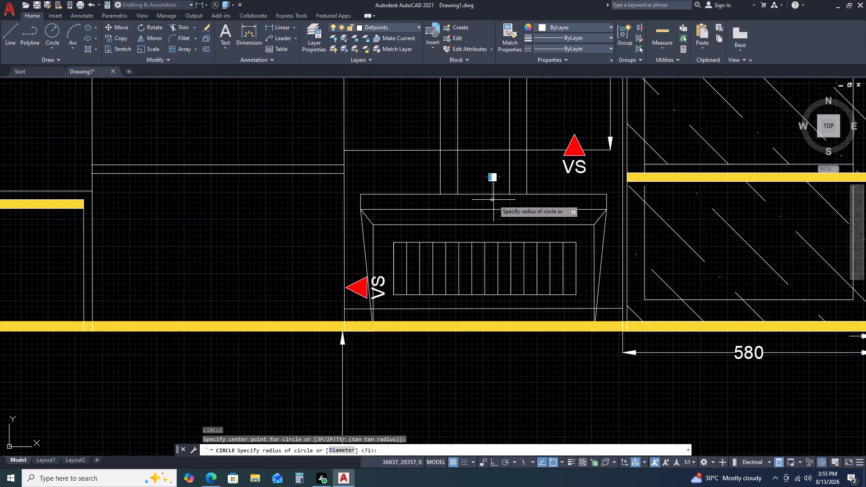
pyautogui.click(497, 203)
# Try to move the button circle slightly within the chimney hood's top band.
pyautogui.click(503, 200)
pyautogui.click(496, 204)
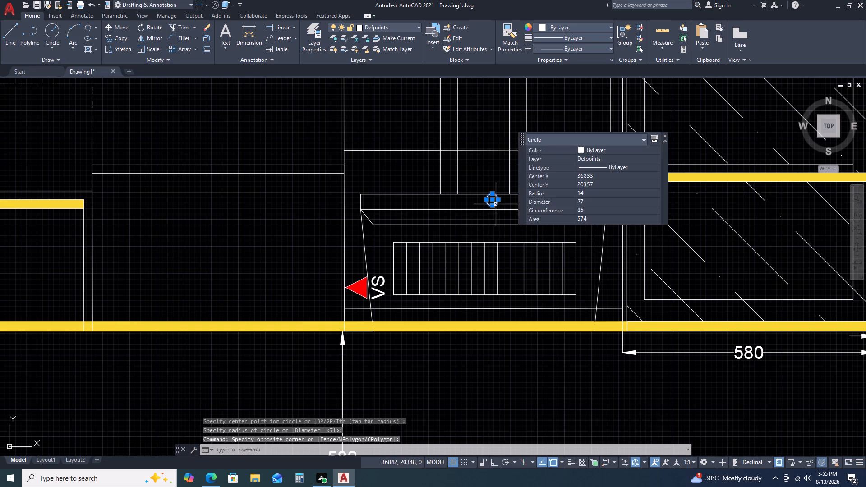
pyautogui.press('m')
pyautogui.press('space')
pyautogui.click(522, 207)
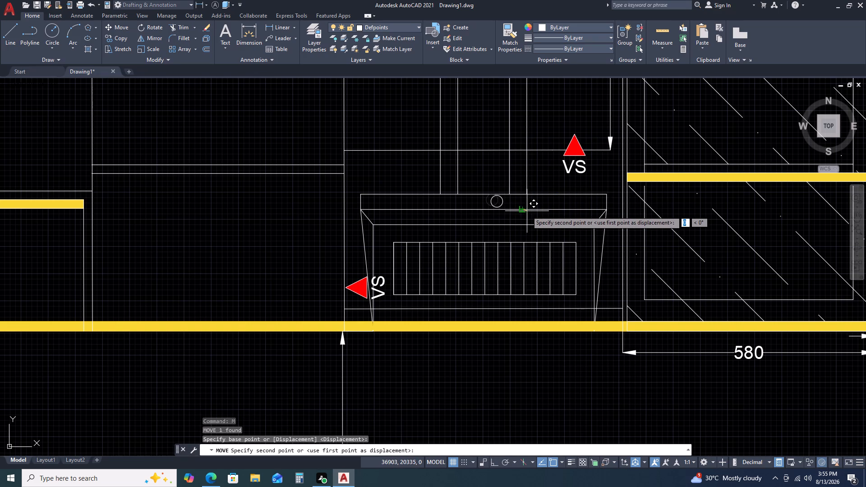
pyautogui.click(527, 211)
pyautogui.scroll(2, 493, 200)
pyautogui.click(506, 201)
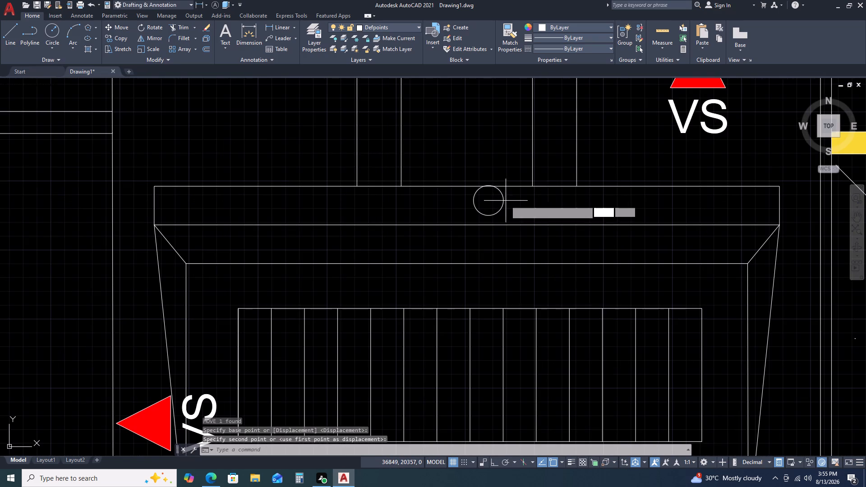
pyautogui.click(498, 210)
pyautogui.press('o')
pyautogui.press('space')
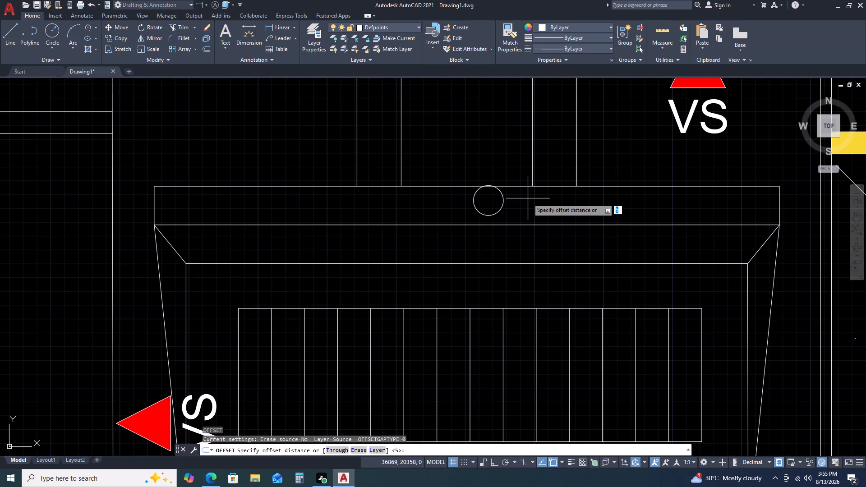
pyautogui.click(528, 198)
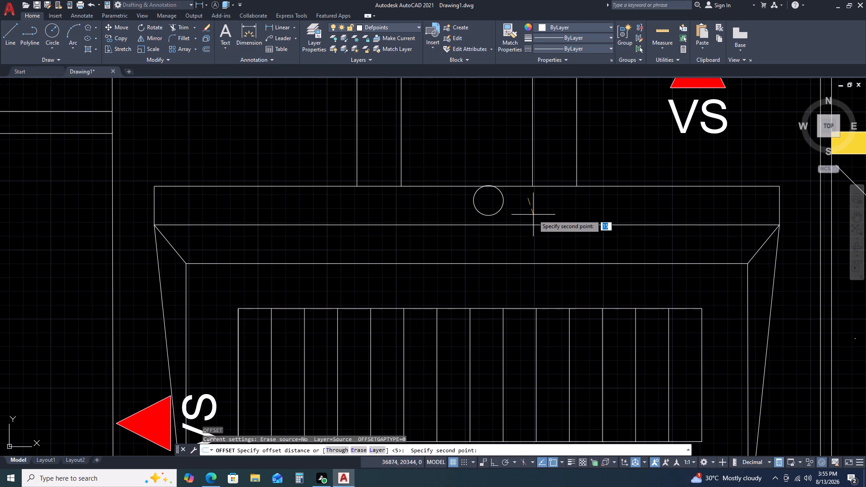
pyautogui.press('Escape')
# Move the button circle down and sideways so it sits mid-height in the hood's top band, near the hood's centre.
pyautogui.click(518, 206)
pyautogui.click(497, 202)
pyautogui.press('m')
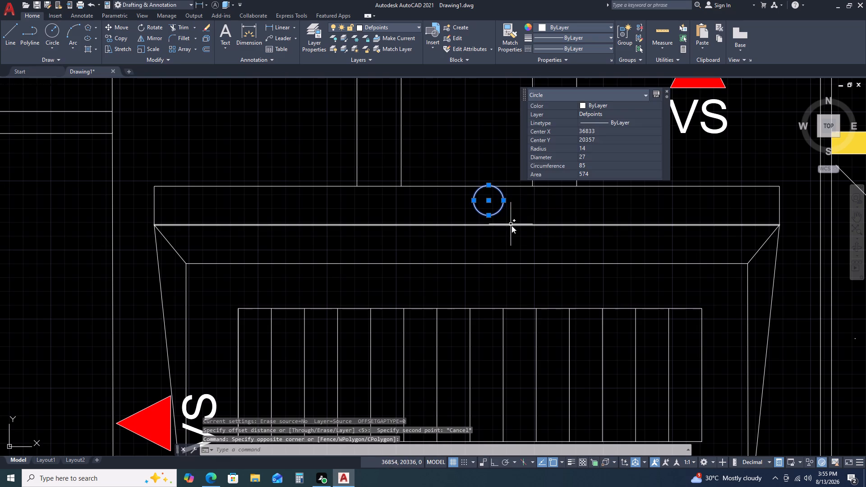
pyautogui.press('space')
pyautogui.click(513, 202)
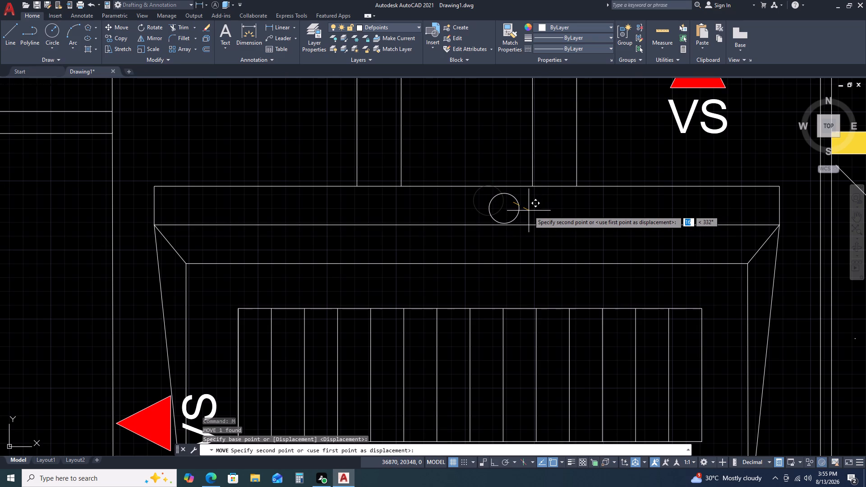
pyautogui.click(494, 209)
pyautogui.click(493, 210)
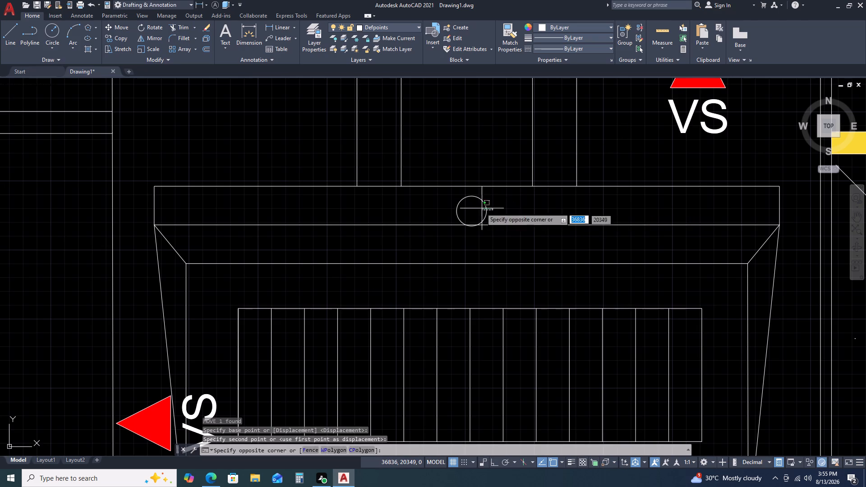
pyautogui.click(466, 199)
pyautogui.press('m')
pyautogui.press('space')
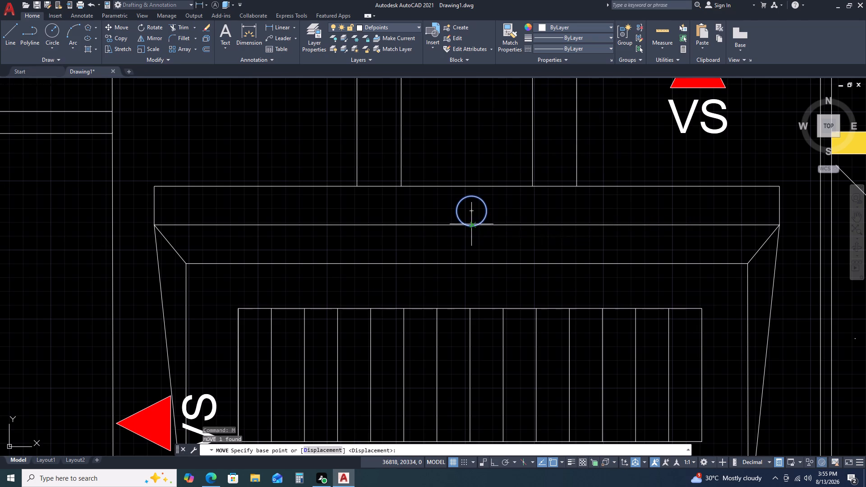
pyautogui.click(470, 211)
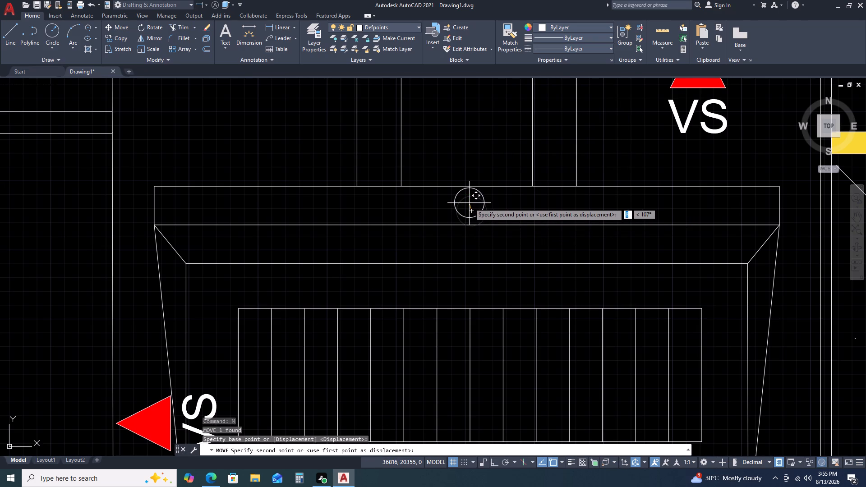
pyautogui.click(469, 205)
# With Ortho on, copy the button circle three times along the hood's top band toward the glass cabinet, about 40, 80 and 120 away.
pyautogui.click(487, 203)
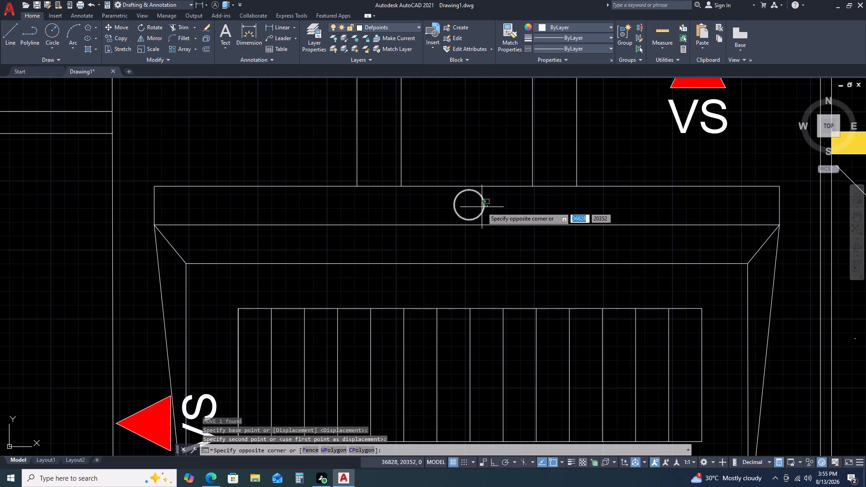
pyautogui.click(480, 208)
pyautogui.write('CO')
pyautogui.press('space')
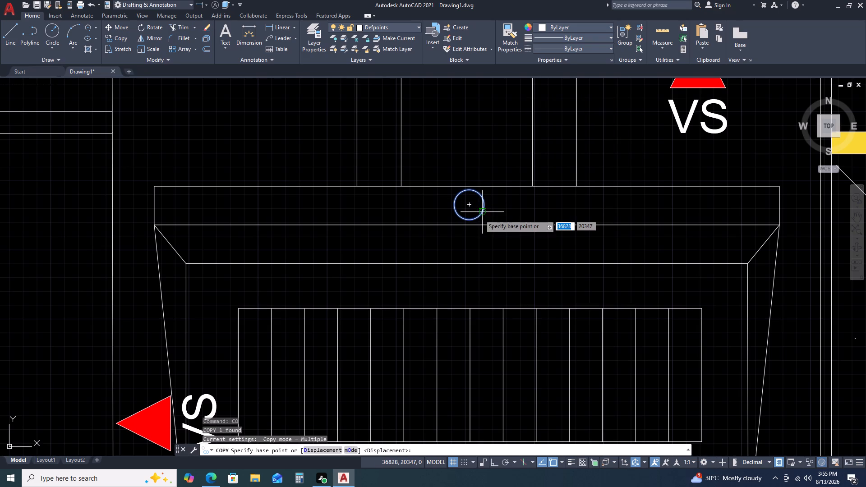
pyautogui.click(483, 207)
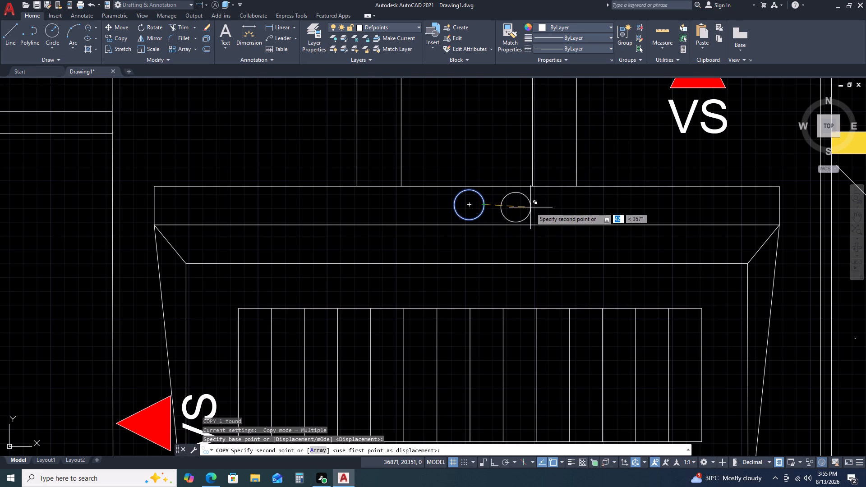
pyautogui.press('F8')
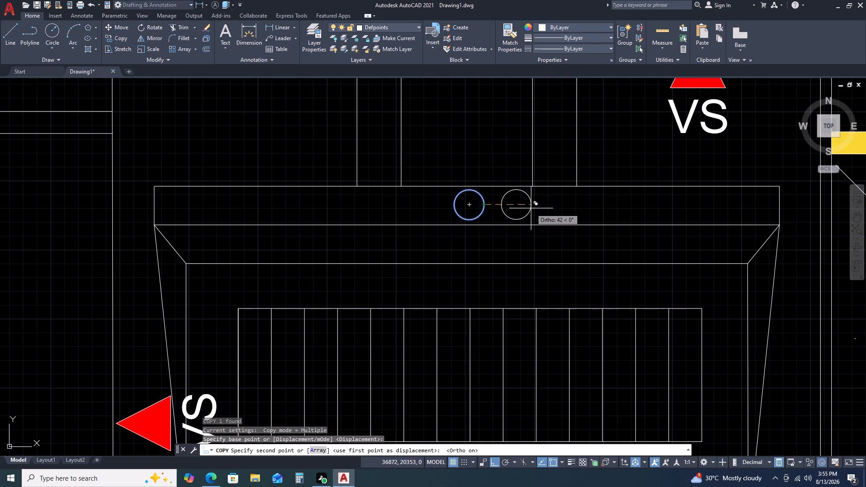
pyautogui.click(530, 210)
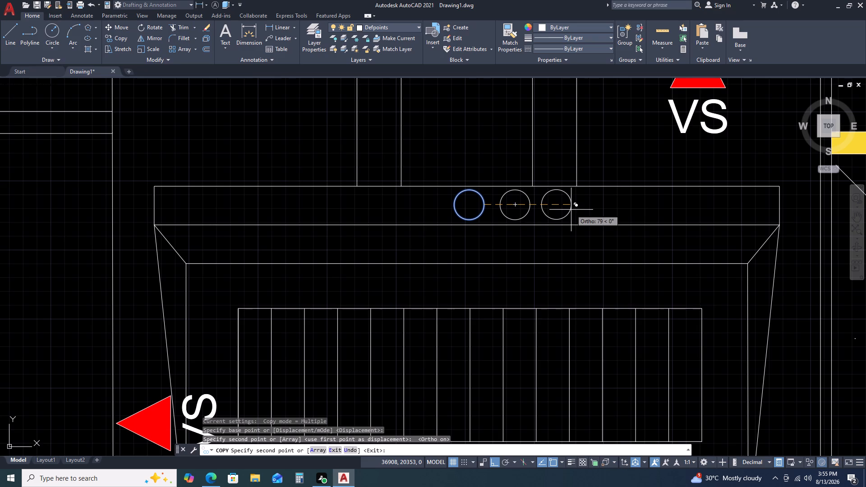
pyautogui.click(571, 210)
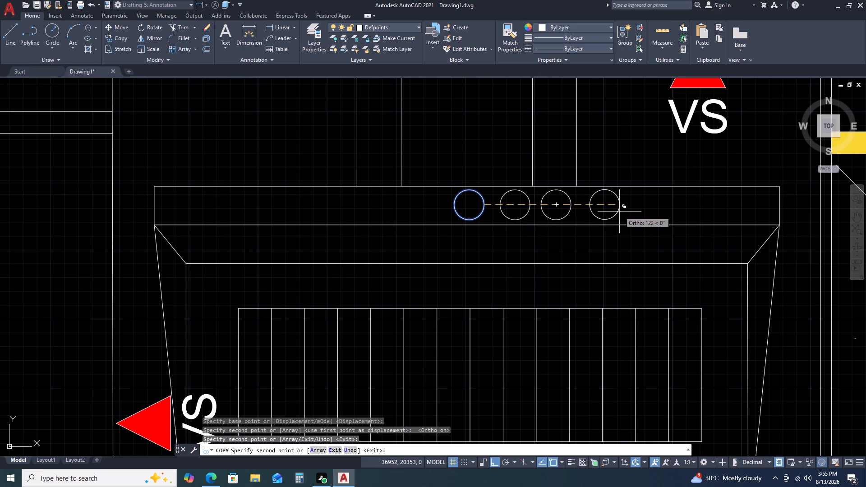
pyautogui.click(617, 211)
pyautogui.press('Escape')
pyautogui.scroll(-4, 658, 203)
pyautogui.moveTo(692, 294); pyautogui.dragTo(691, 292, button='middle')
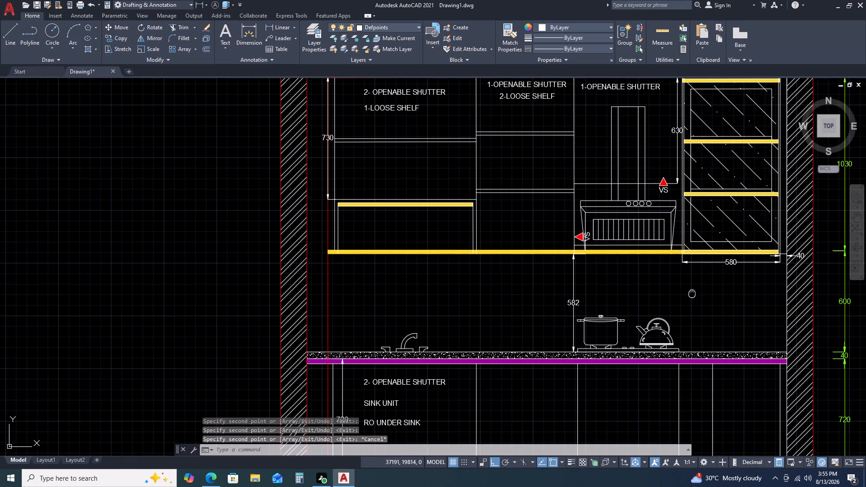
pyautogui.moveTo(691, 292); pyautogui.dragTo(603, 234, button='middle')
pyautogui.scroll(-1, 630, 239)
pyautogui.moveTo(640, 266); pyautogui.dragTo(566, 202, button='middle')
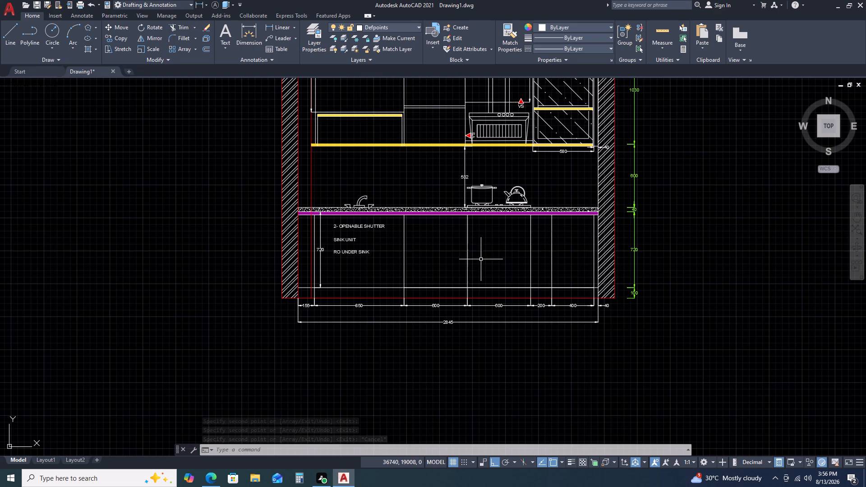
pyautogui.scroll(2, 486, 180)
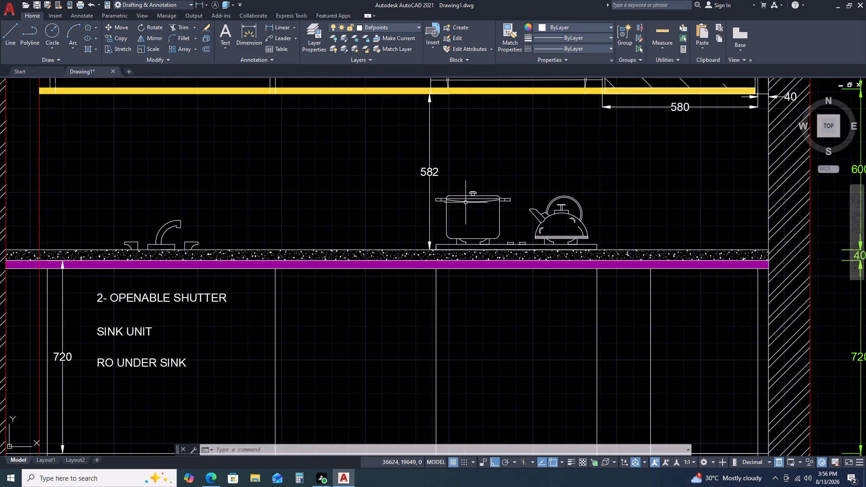
# Erase the straight horizontal line along the top of the cooking pot's lid.
pyautogui.scroll(5, 469, 201)
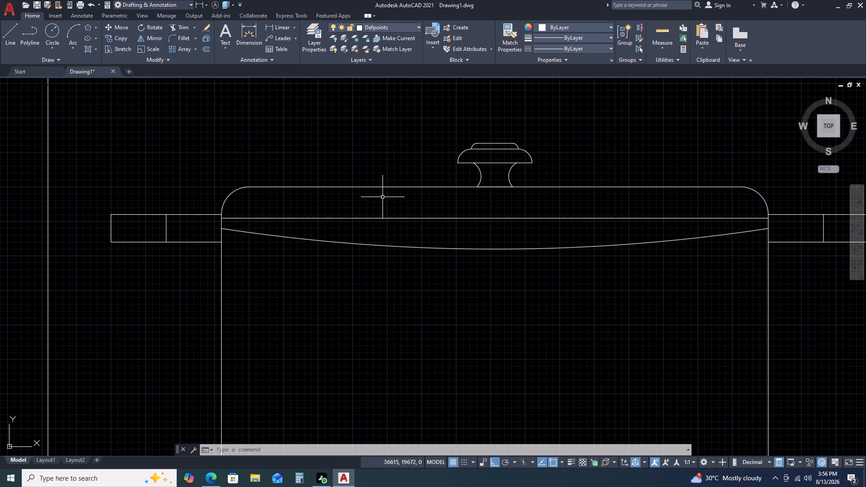
pyautogui.click(276, 186)
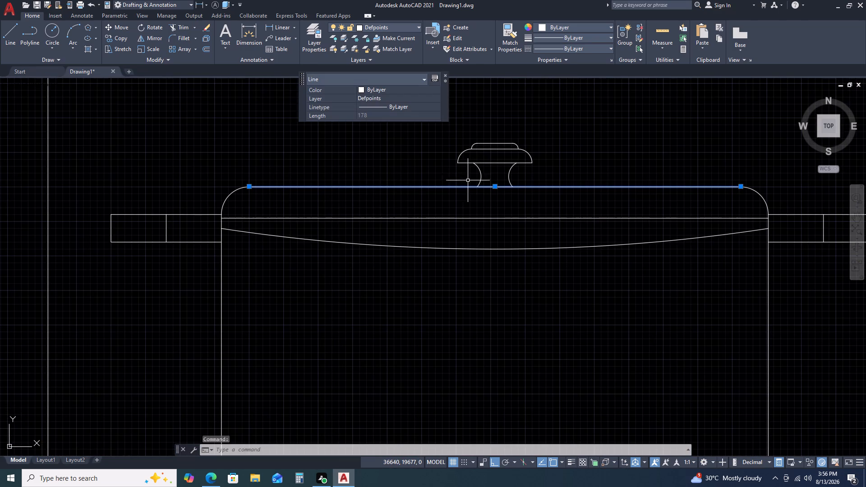
pyautogui.press('Delete')
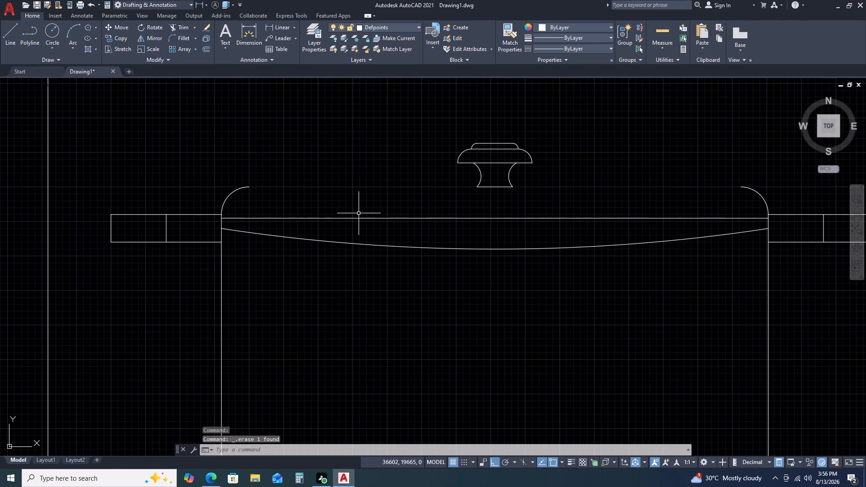
# Draw two sloping lines for the pot lid's top, from each rounded corner to the nearest side of the knob's neck.
pyautogui.press('l')
pyautogui.press('space')
pyautogui.click(742, 189)
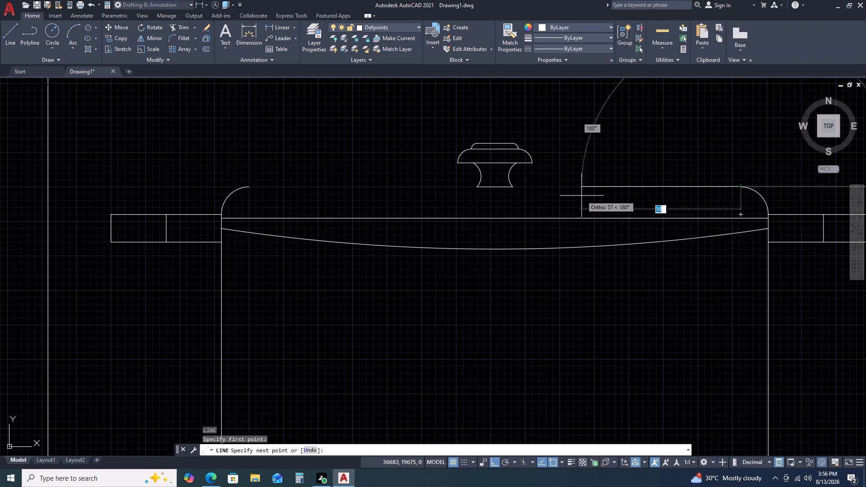
pyautogui.click(511, 179)
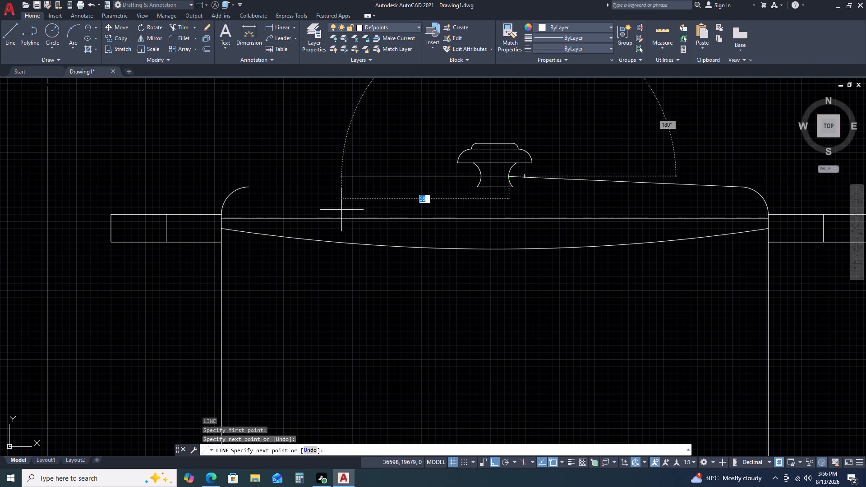
pyautogui.press('Escape')
pyautogui.press('space')
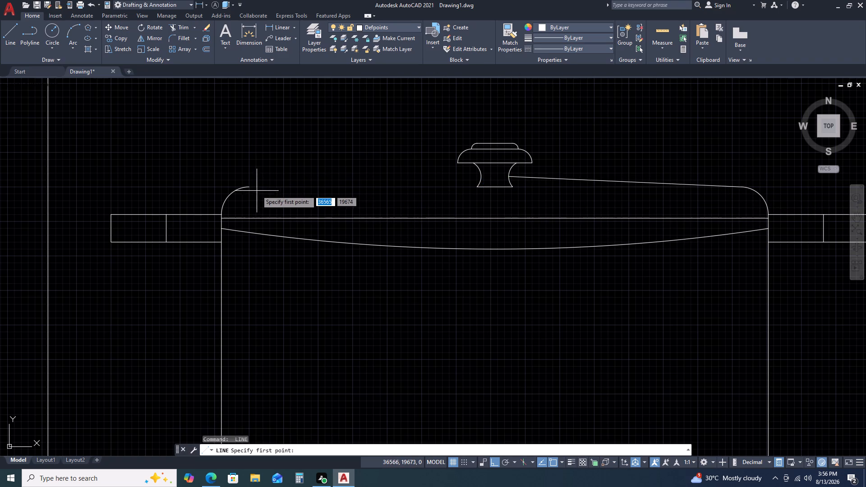
pyautogui.click(252, 188)
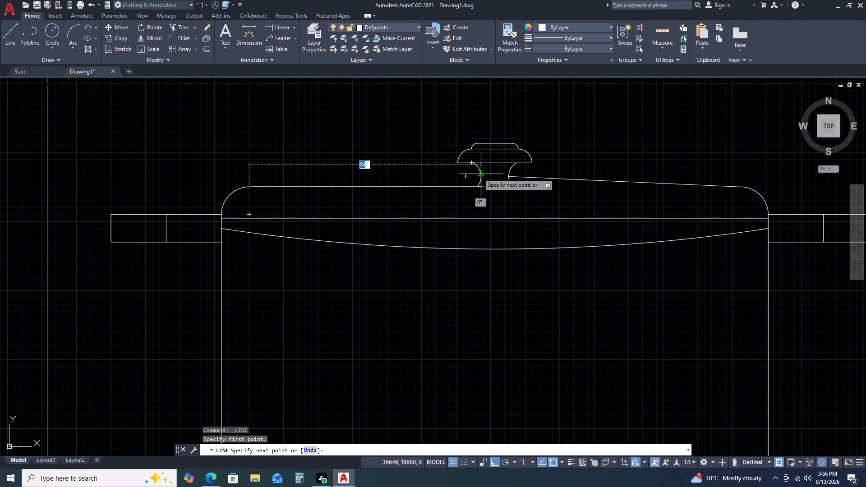
pyautogui.click(479, 173)
pyautogui.press('Escape')
# Move the pot lid's knob straight up about 4 so its base sits on the sloping lid lines.
pyautogui.scroll(-2, 420, 193)
pyautogui.scroll(2, 446, 175)
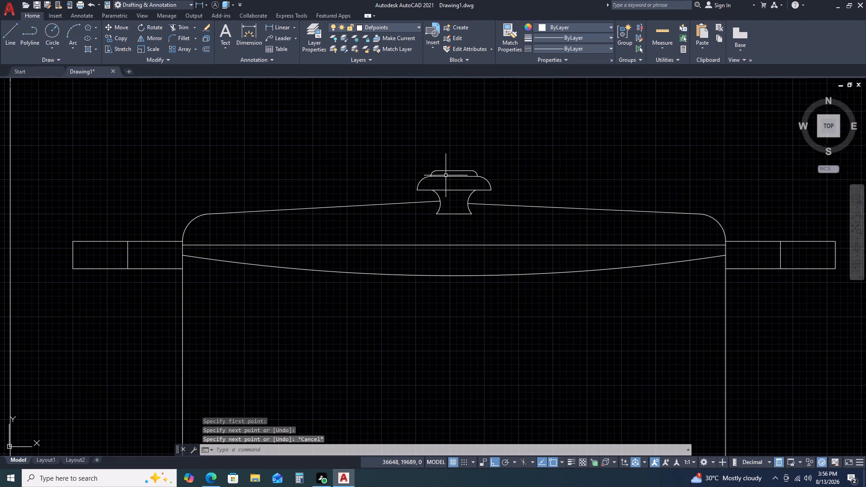
pyautogui.click(403, 152)
pyautogui.click(523, 236)
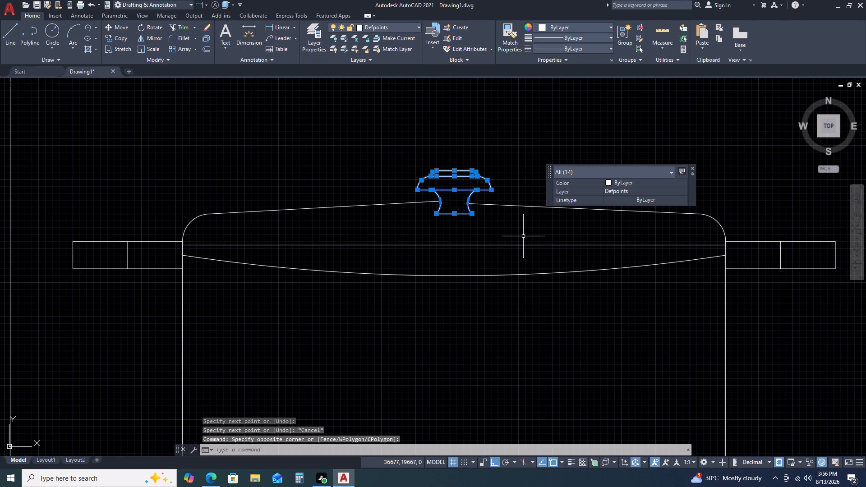
pyautogui.write('M')
pyautogui.press('space')
pyautogui.click(451, 215)
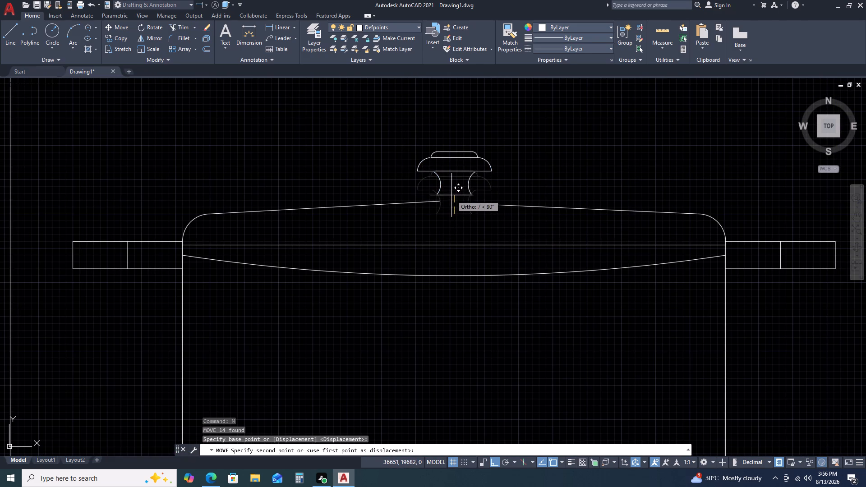
pyautogui.scroll(2, 452, 203)
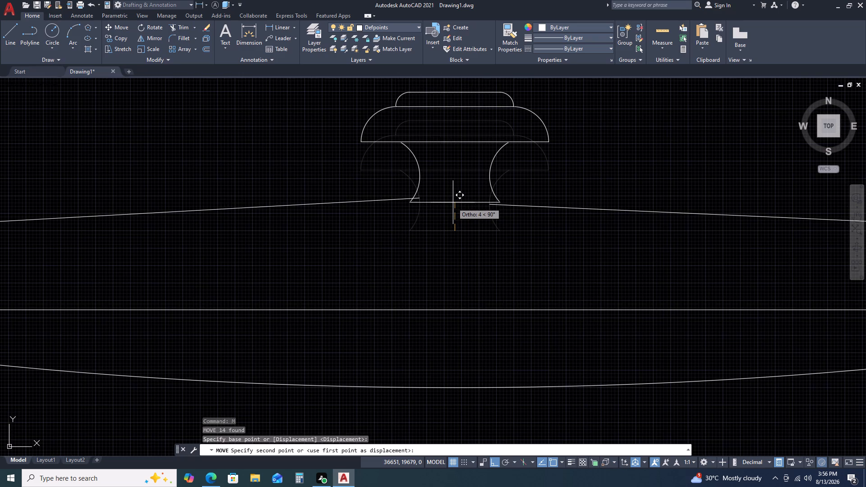
pyautogui.click(452, 204)
pyautogui.press('Escape')
pyautogui.scroll(-2, 484, 204)
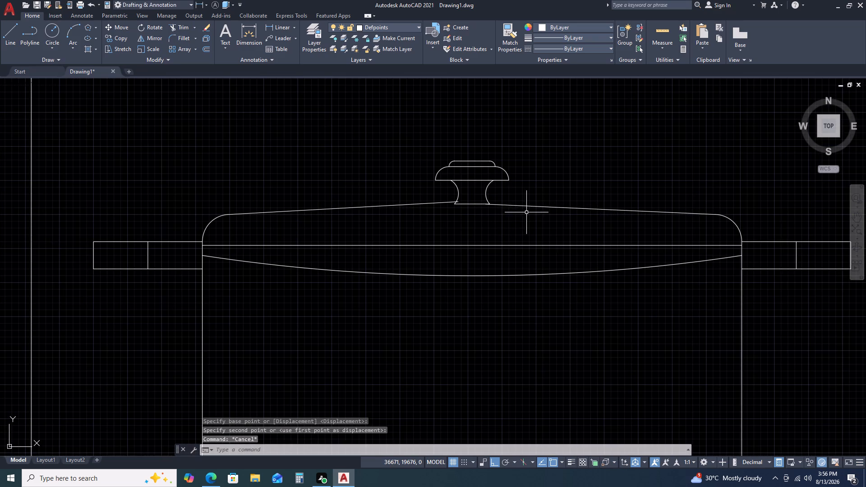
# Stretch the inner ends of both sloping lid lines to meet the two bottom corners of the knob's base.
pyautogui.click(521, 201)
pyautogui.click(513, 219)
pyautogui.moveTo(516, 215); pyautogui.dragTo(501, 279, button='middle')
pyautogui.scroll(2, 473, 273)
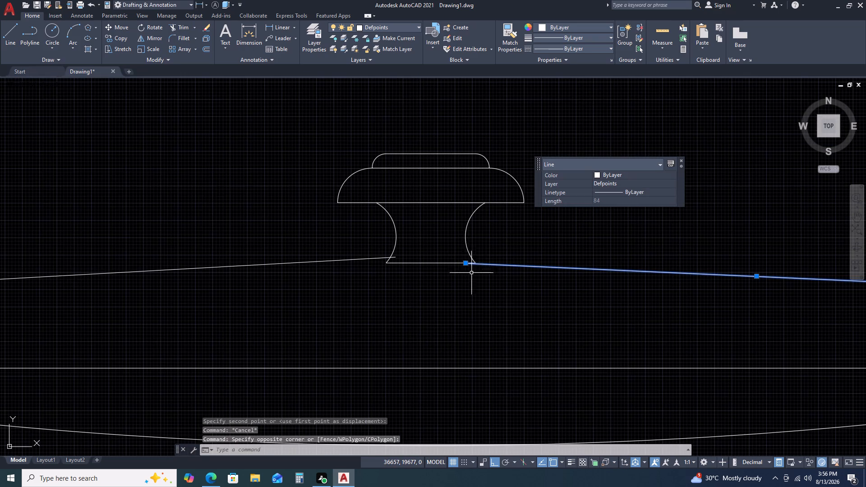
pyautogui.scroll(3, 468, 263)
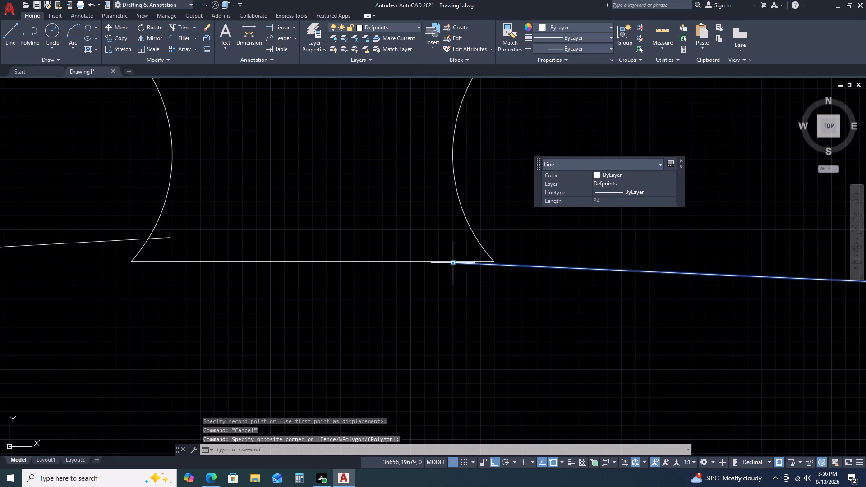
pyautogui.click(453, 263)
pyautogui.click(491, 260)
pyautogui.scroll(-3, 528, 240)
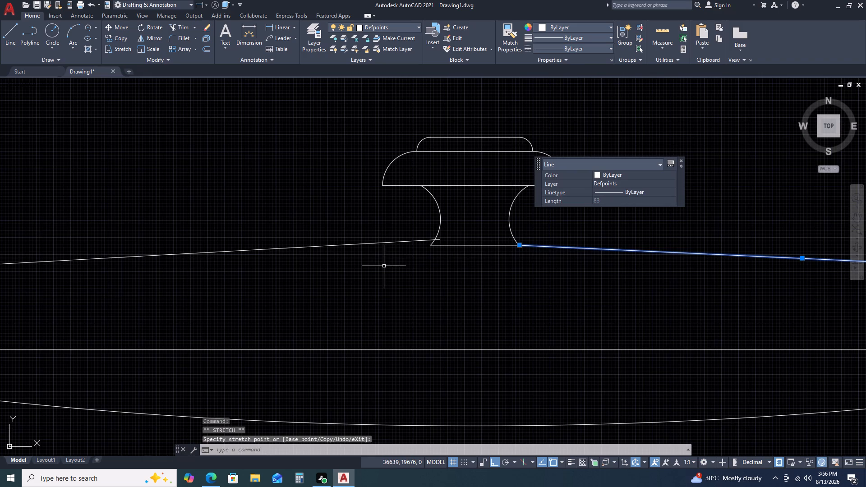
pyautogui.click(392, 266)
pyautogui.click(378, 236)
pyautogui.moveTo(393, 246); pyautogui.dragTo(371, 308, button='middle')
pyautogui.scroll(3, 407, 298)
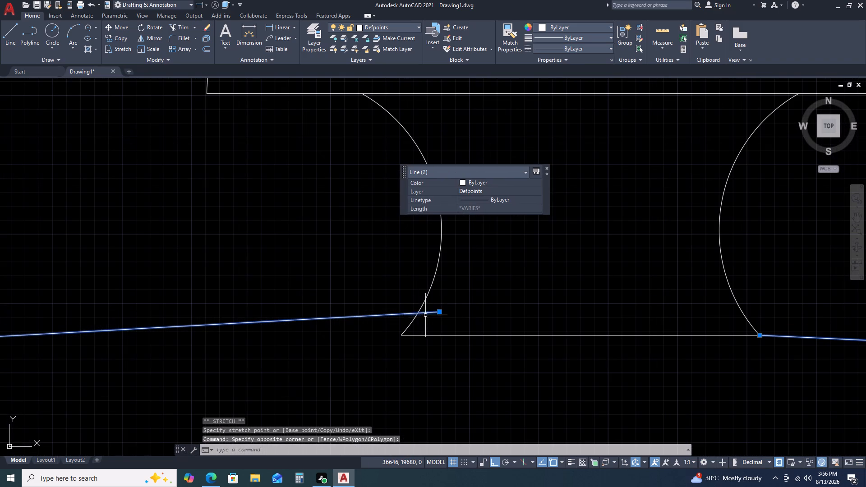
pyautogui.click(439, 312)
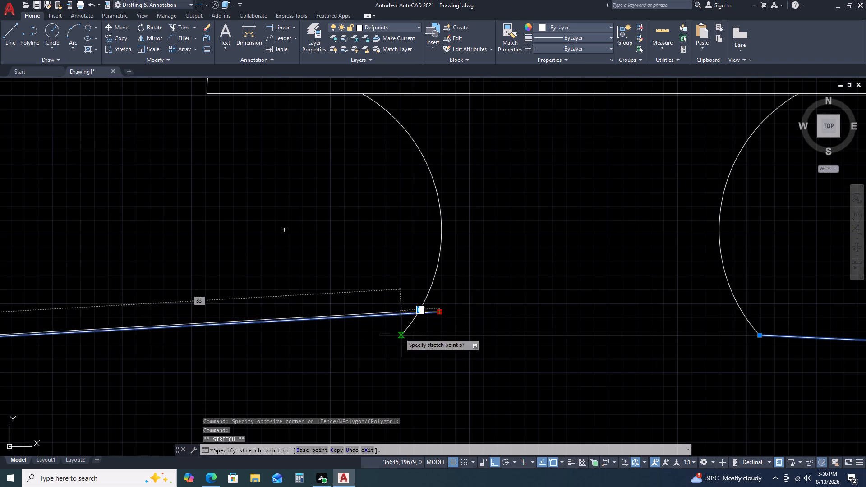
pyautogui.click(401, 334)
pyautogui.press('Escape')
pyautogui.scroll(-4, 420, 280)
pyautogui.scroll(-2, 504, 279)
pyautogui.moveTo(492, 300); pyautogui.dragTo(494, 292, button='middle')
pyautogui.moveTo(497, 284); pyautogui.dragTo(512, 239, button='middle')
pyautogui.middleClick(514, 231)
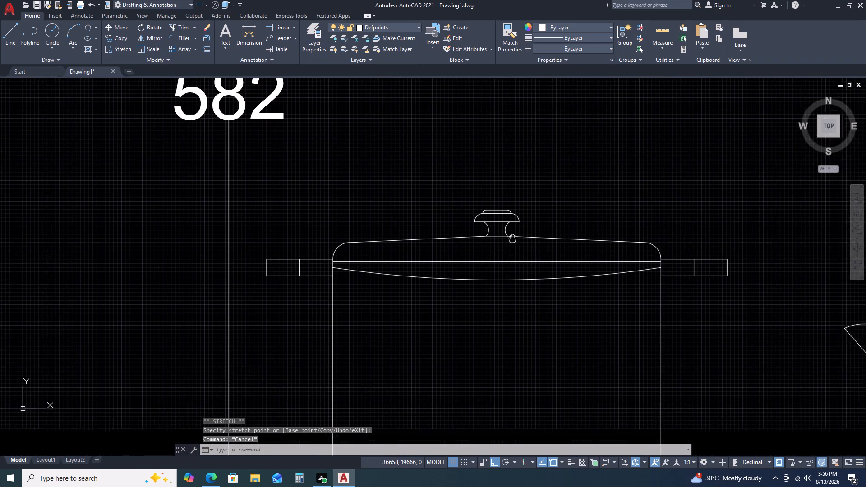
# Select the overall 2845 dimension and all similar white dimensions in the elevation, and assign them to Layer2.
pyautogui.scroll(-1, 551, 227)
pyautogui.scroll(-2, 636, 329)
pyautogui.moveTo(632, 321); pyautogui.dragTo(580, 285, button='middle')
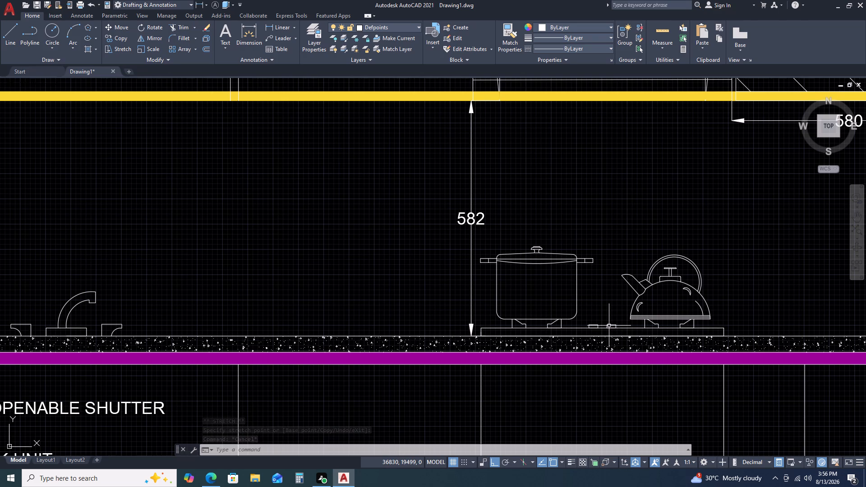
pyautogui.scroll(2, 562, 248)
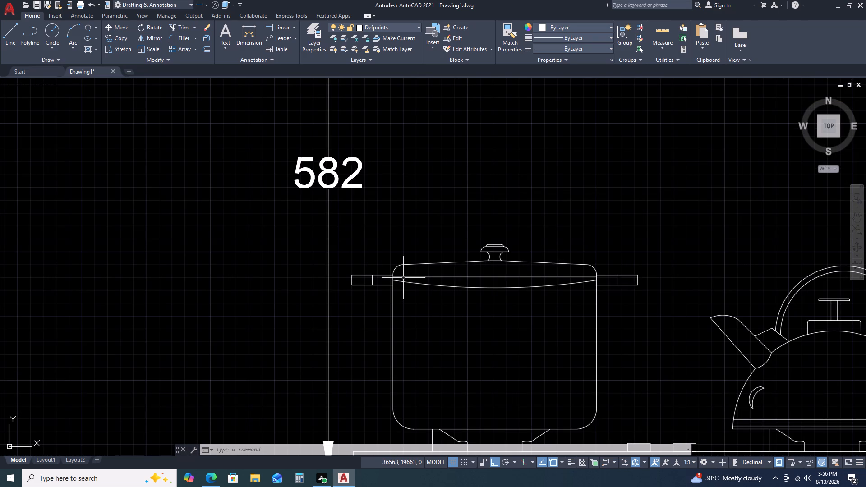
pyautogui.scroll(-2, 435, 280)
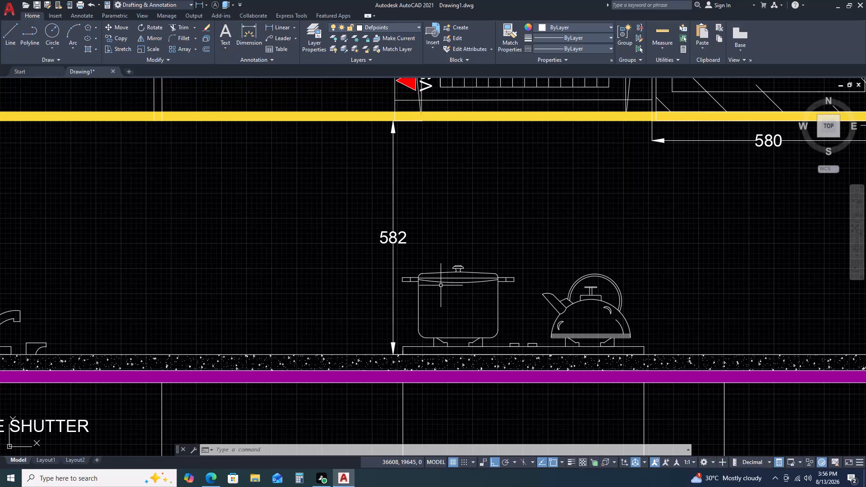
pyautogui.scroll(-3, 555, 271)
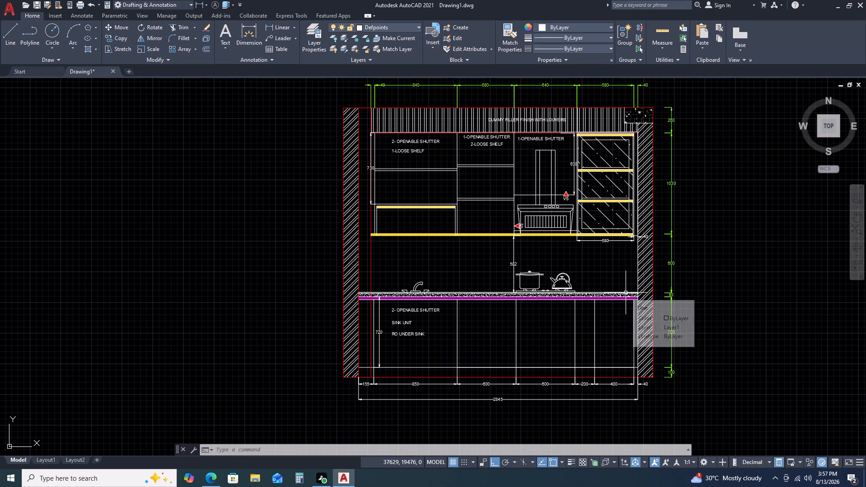
pyautogui.scroll(-1, 633, 294)
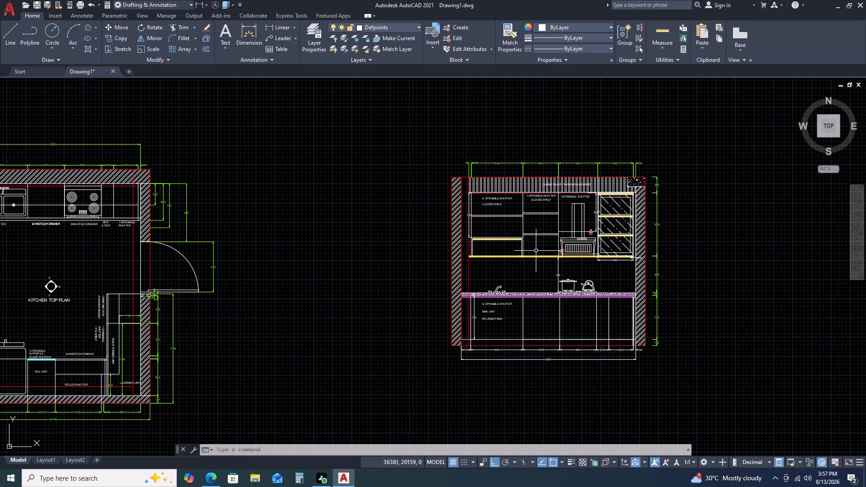
pyautogui.moveTo(537, 368); pyautogui.dragTo(553, 314, button='middle')
pyautogui.moveTo(561, 287); pyautogui.dragTo(563, 265, button='middle')
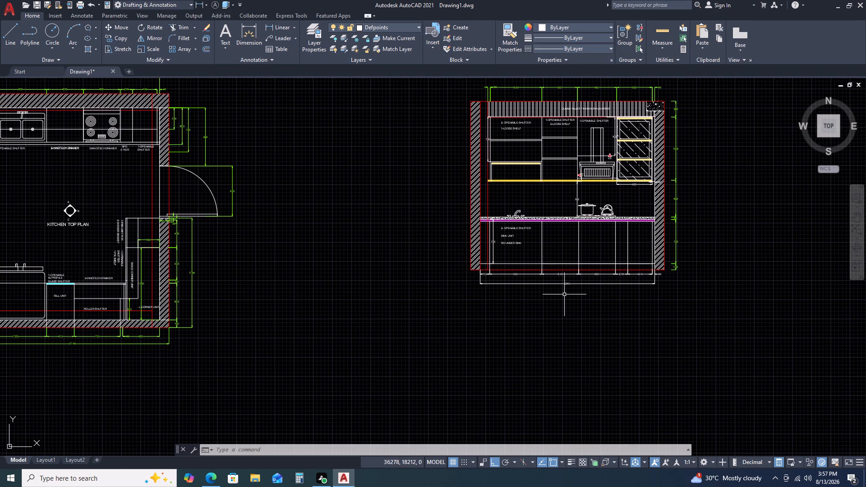
pyautogui.scroll(3, 571, 271)
pyautogui.click(576, 306)
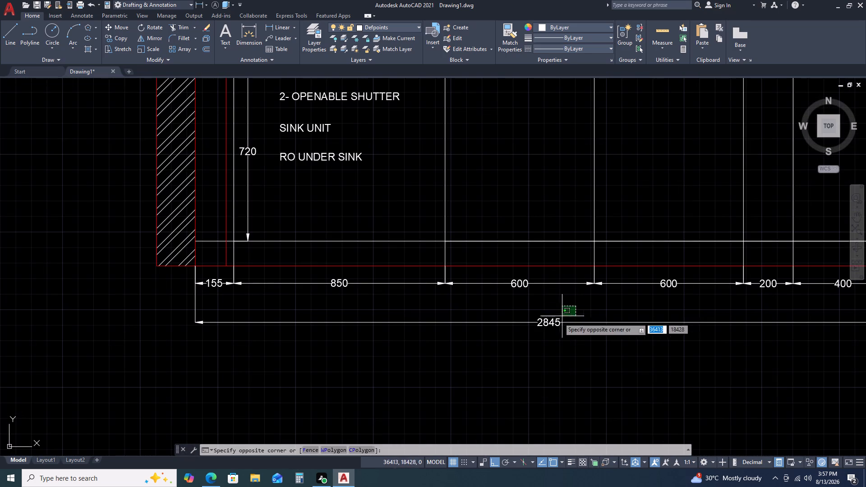
pyautogui.moveTo(514, 338); pyautogui.dragTo(510, 340)
pyautogui.rightClick(470, 331)
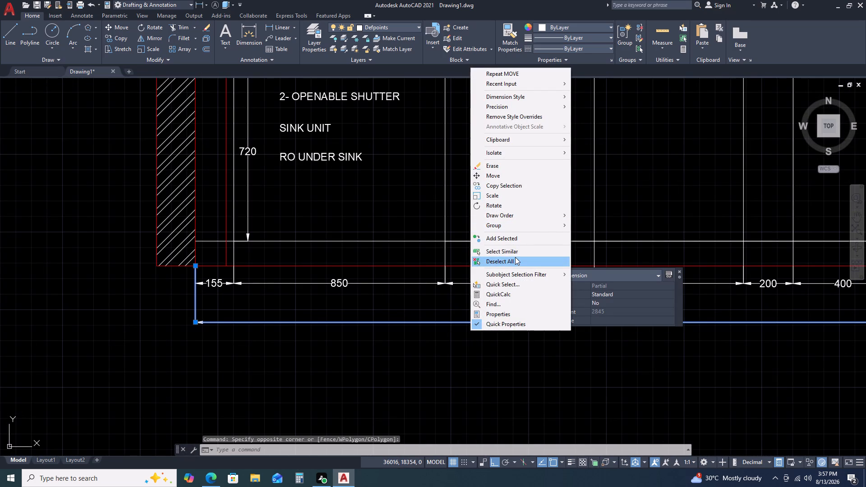
pyautogui.click(519, 253)
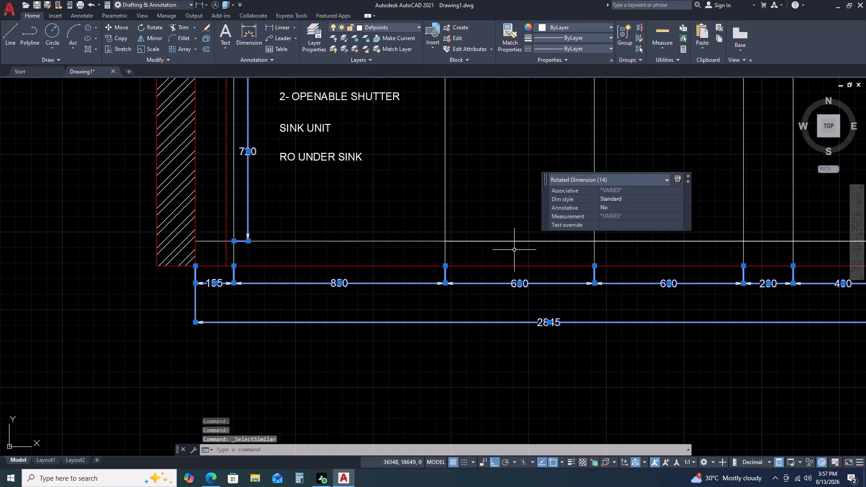
pyautogui.click(371, 28)
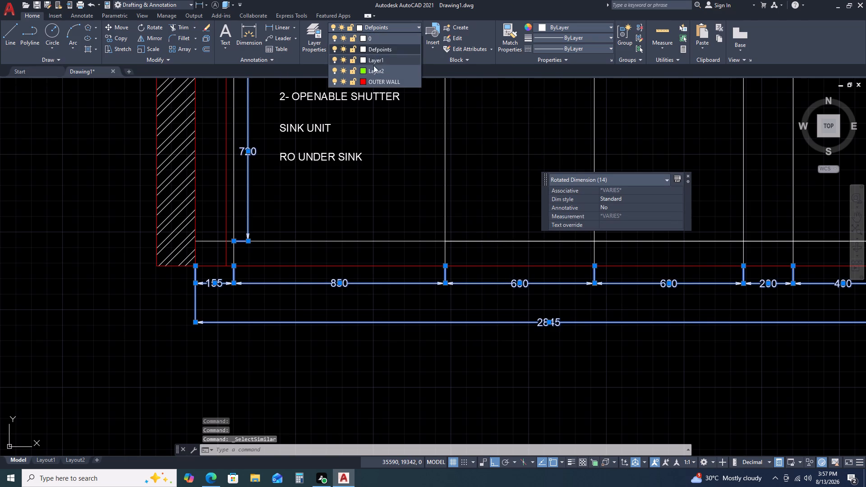
pyautogui.click(374, 70)
pyautogui.press('Escape')
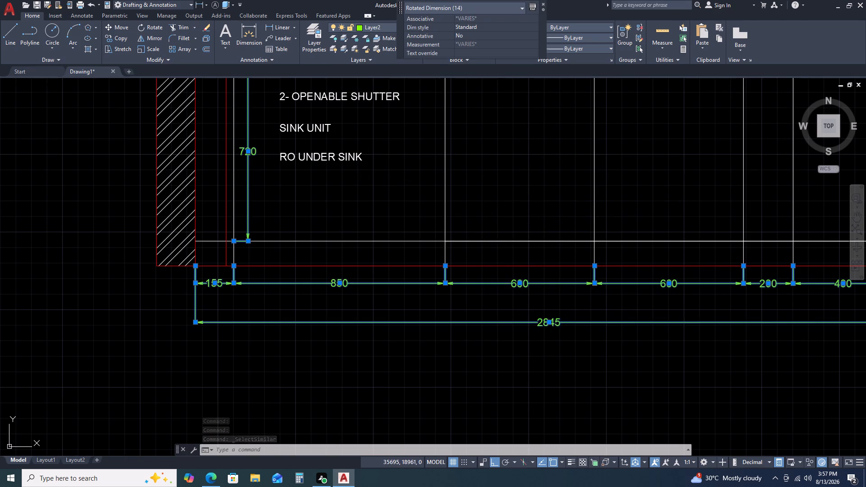
# Shorten the inner vertical line at the left end of the lower yellow strip to the strip's top edge.
pyautogui.scroll(-4, 387, 180)
pyautogui.moveTo(507, 177); pyautogui.dragTo(524, 211, button='middle')
pyautogui.moveTo(525, 211); pyautogui.dragTo(544, 213, button='middle')
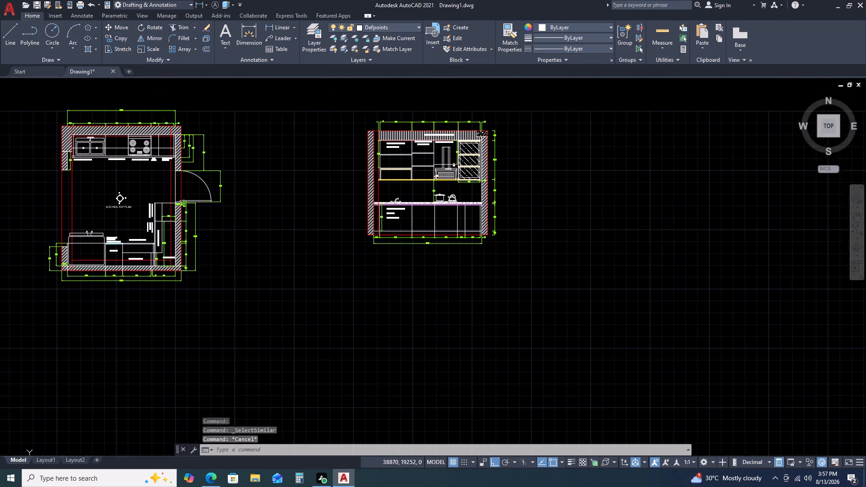
pyautogui.moveTo(509, 227); pyautogui.dragTo(517, 195, button='middle')
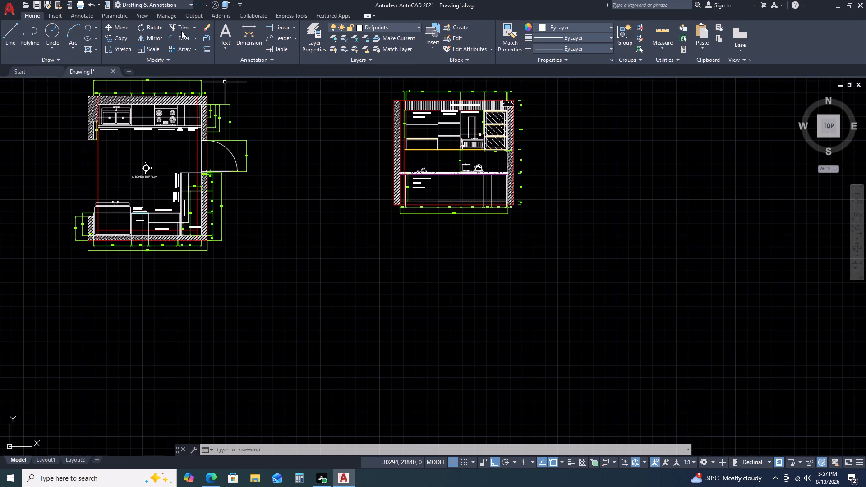
pyautogui.scroll(3, 274, 28)
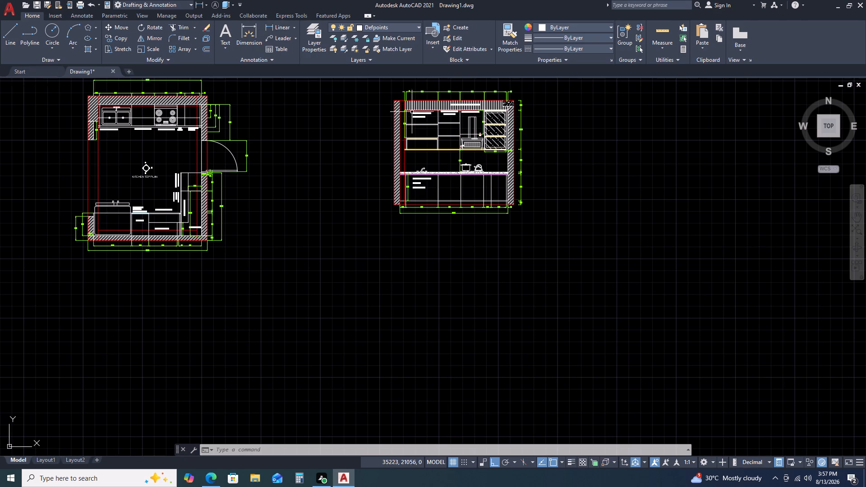
pyautogui.scroll(3, 451, 138)
pyautogui.scroll(2, 294, 183)
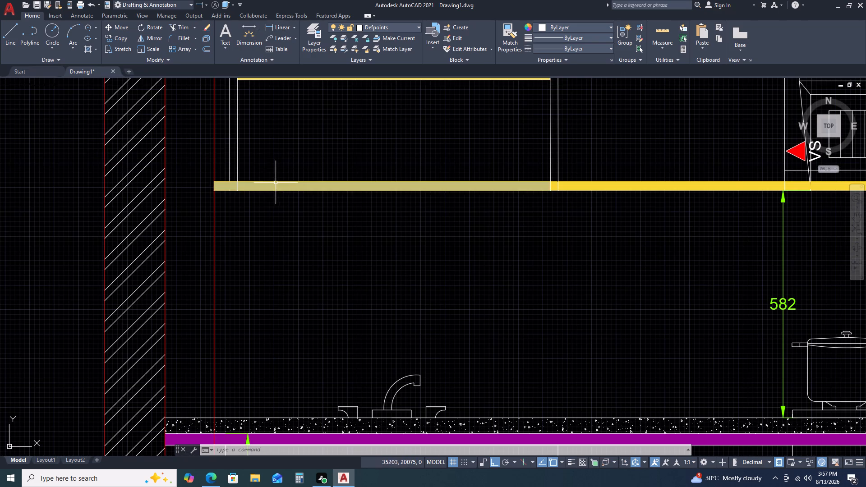
pyautogui.scroll(4, 237, 183)
pyautogui.click(240, 194)
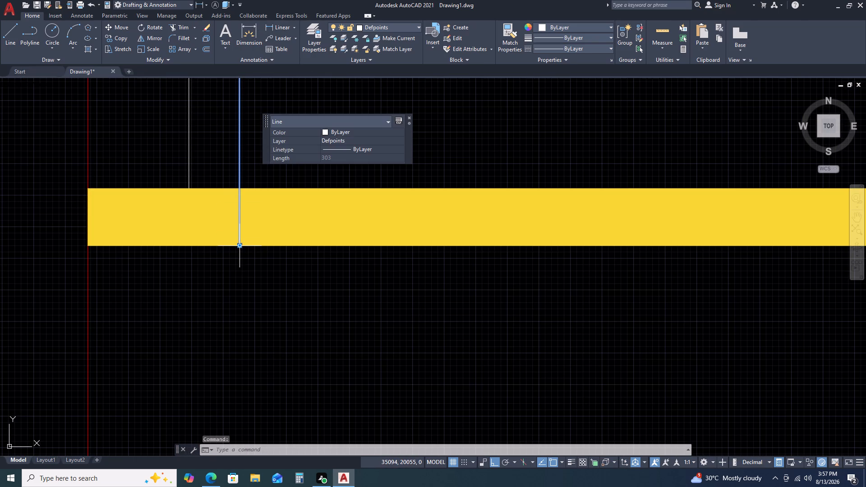
pyautogui.click(239, 248)
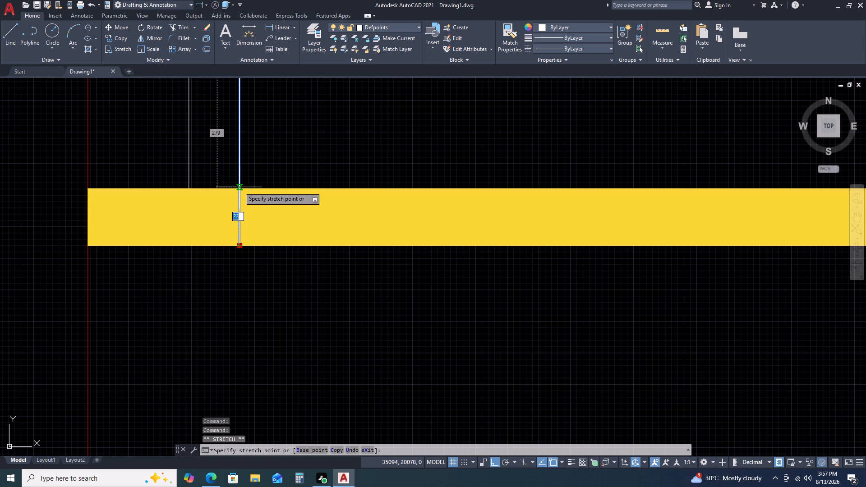
pyautogui.click(240, 187)
pyautogui.scroll(-2, 294, 192)
pyautogui.press('Escape')
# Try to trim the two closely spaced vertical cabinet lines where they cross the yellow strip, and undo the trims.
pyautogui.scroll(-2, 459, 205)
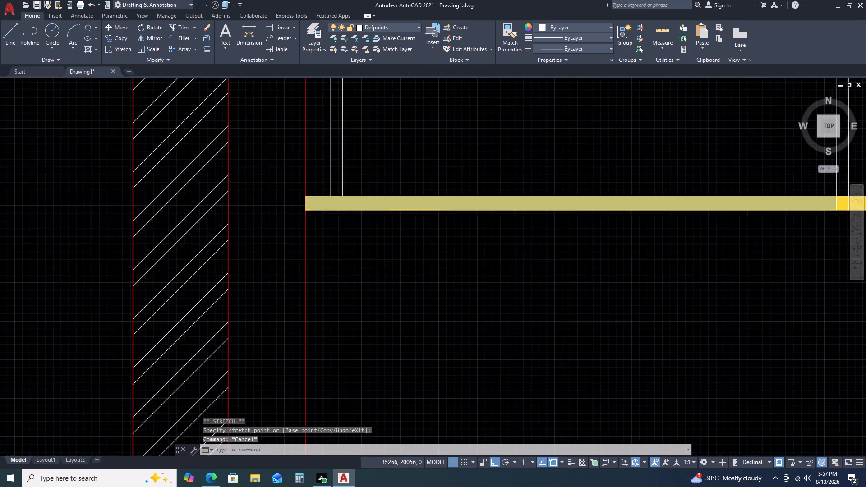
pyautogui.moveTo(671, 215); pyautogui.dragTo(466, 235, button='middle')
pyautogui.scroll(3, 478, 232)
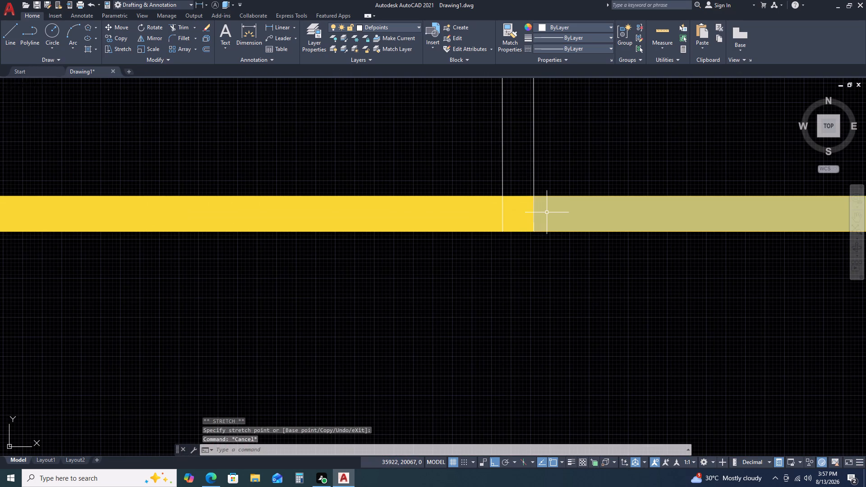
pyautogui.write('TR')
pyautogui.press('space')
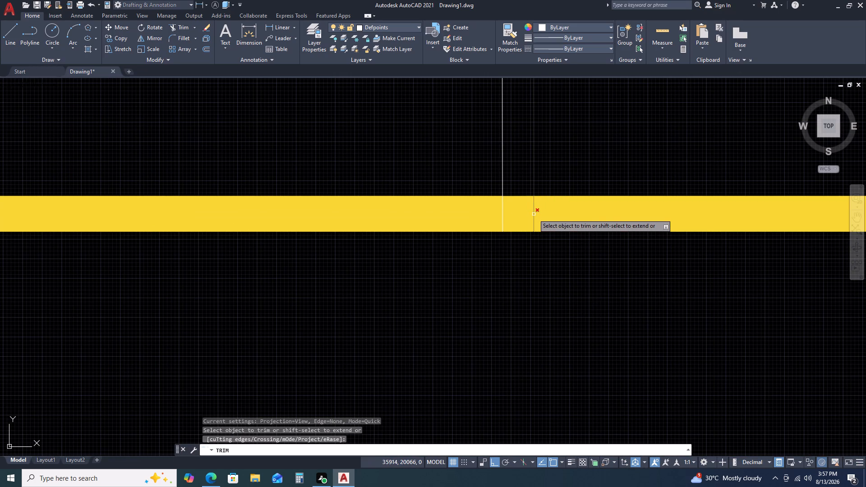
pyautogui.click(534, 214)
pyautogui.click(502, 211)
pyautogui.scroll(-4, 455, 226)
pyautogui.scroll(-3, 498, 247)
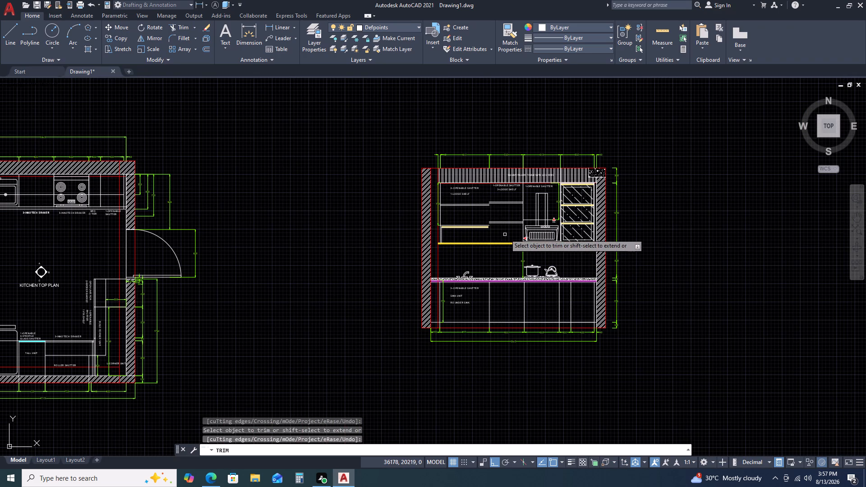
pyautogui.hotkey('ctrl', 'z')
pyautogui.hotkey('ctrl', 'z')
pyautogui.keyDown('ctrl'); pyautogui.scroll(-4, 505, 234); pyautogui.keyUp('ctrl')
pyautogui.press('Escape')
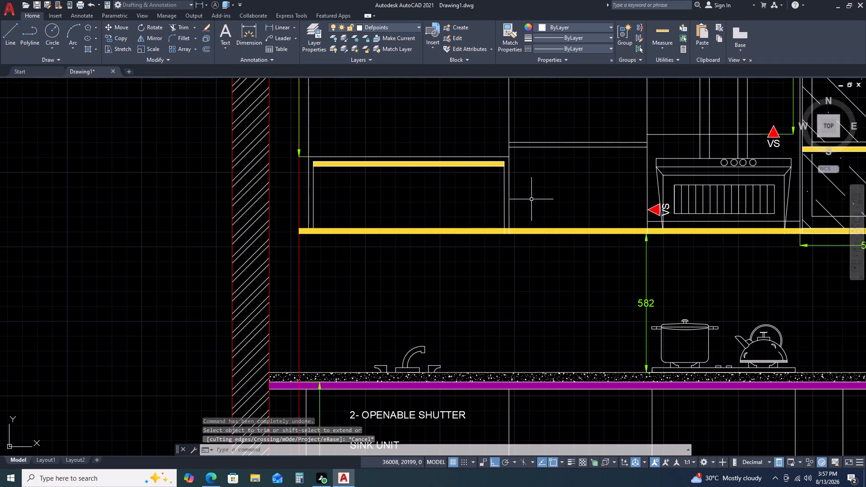
# Stretch the lower ends of the two closely spaced vertical cabinet lines up to the yellow strip's top edge.
pyautogui.moveTo(662, 242); pyautogui.dragTo(526, 239, button='middle')
pyautogui.scroll(3, 370, 233)
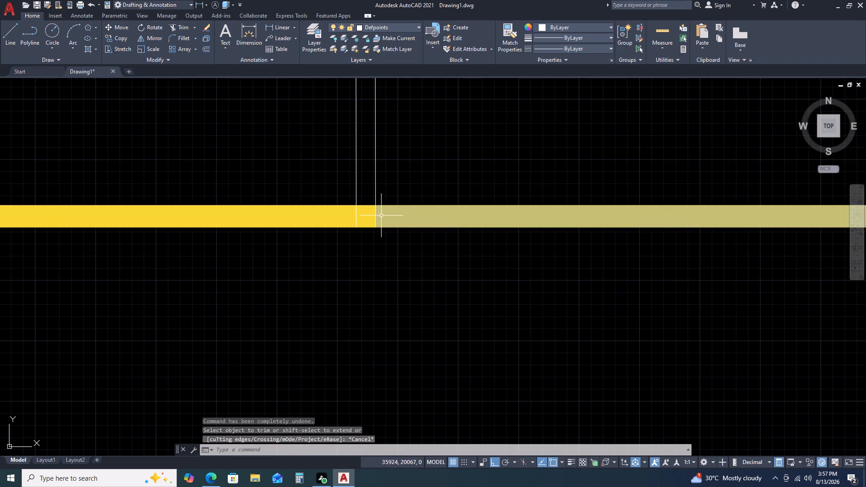
pyautogui.moveTo(343, 184); pyautogui.dragTo(339, 184)
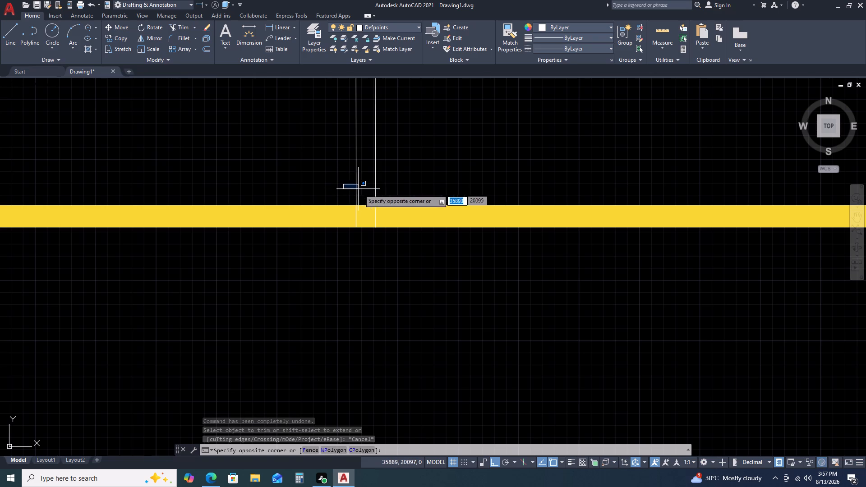
pyautogui.click(404, 187)
pyautogui.click(409, 181)
pyautogui.click(345, 183)
pyautogui.moveTo(398, 238); pyautogui.dragTo(386, 316, button='middle')
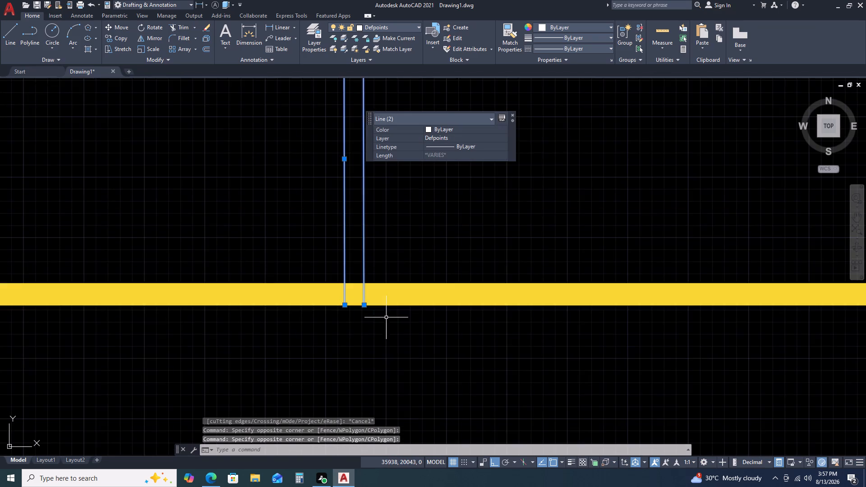
pyautogui.scroll(3, 359, 312)
pyautogui.doubleClick(370, 290)
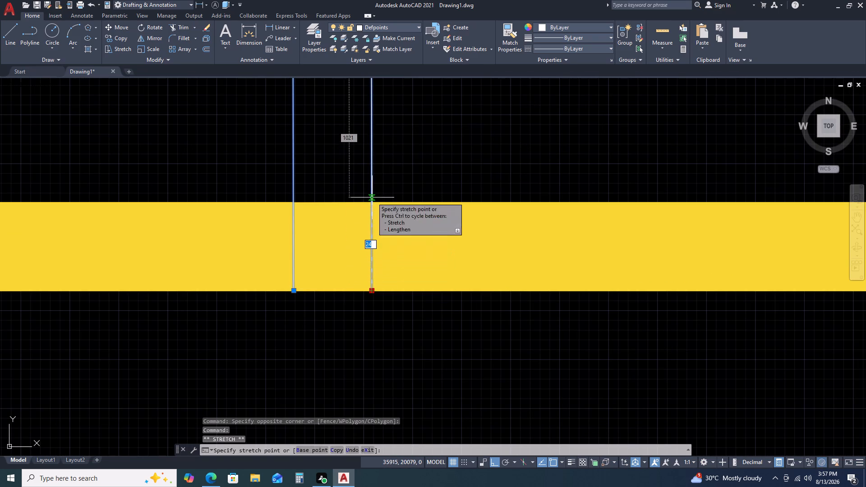
pyautogui.click(372, 203)
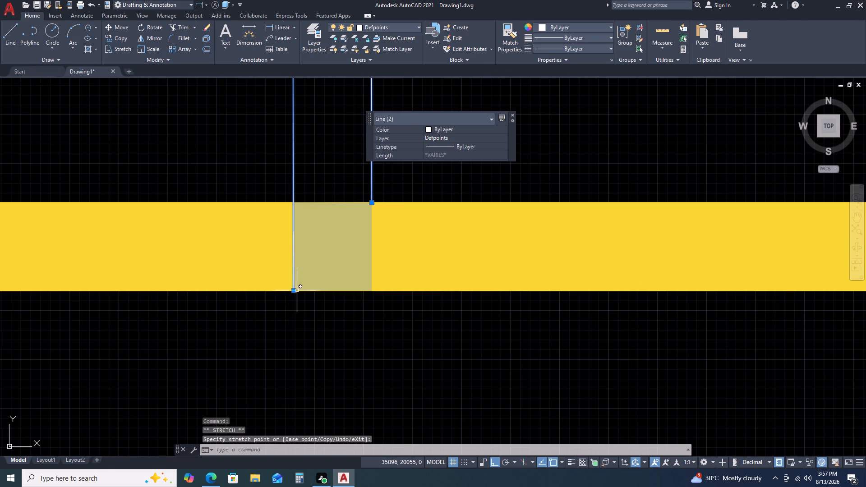
pyautogui.click(294, 290)
pyautogui.click(293, 202)
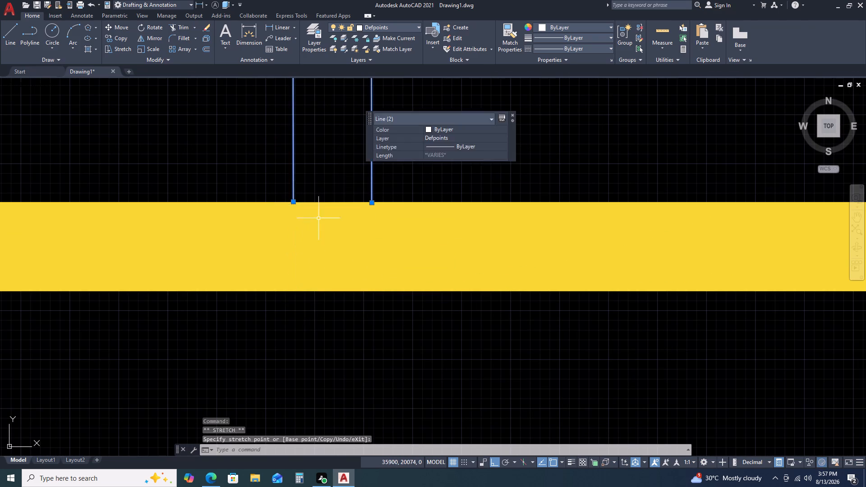
pyautogui.press('Escape')
# Stretch the lower end of the vertical cabinet line left of the chimney hood to the yellow strip's top edge.
pyautogui.scroll(-3, 320, 221)
pyautogui.moveTo(493, 247); pyautogui.dragTo(272, 291, button='middle')
pyautogui.scroll(-3, 280, 292)
pyautogui.scroll(3, 432, 286)
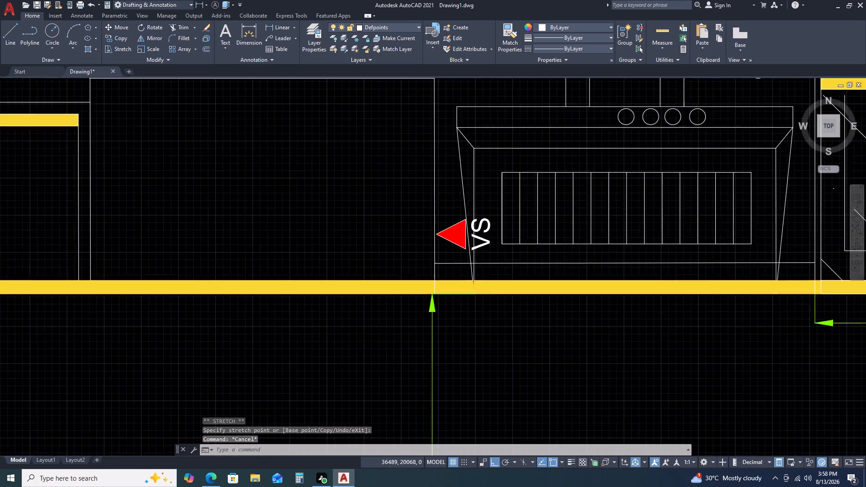
pyautogui.click(440, 265)
pyautogui.click(416, 257)
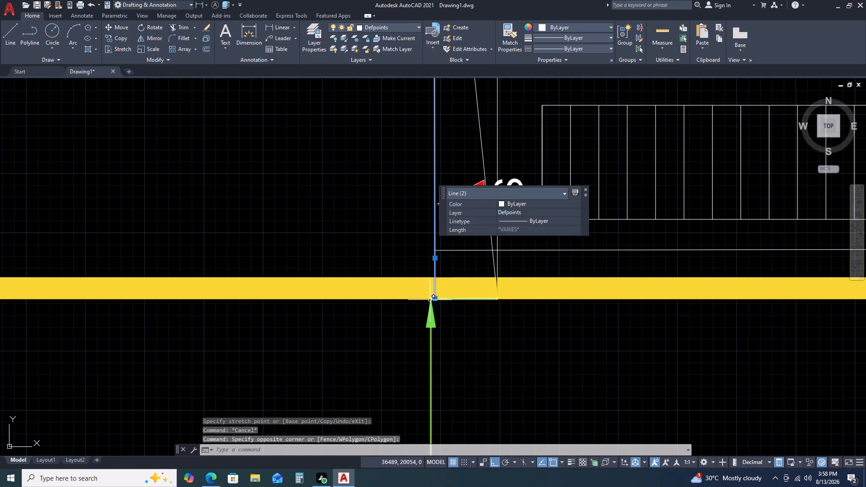
pyautogui.click(435, 298)
pyautogui.click(434, 274)
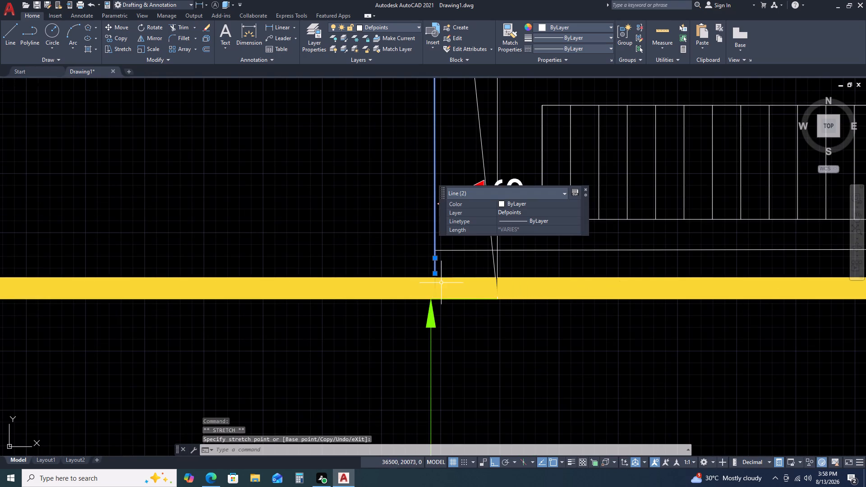
pyautogui.moveTo(495, 287); pyautogui.dragTo(441, 331, button='middle')
pyautogui.scroll(3, 392, 317)
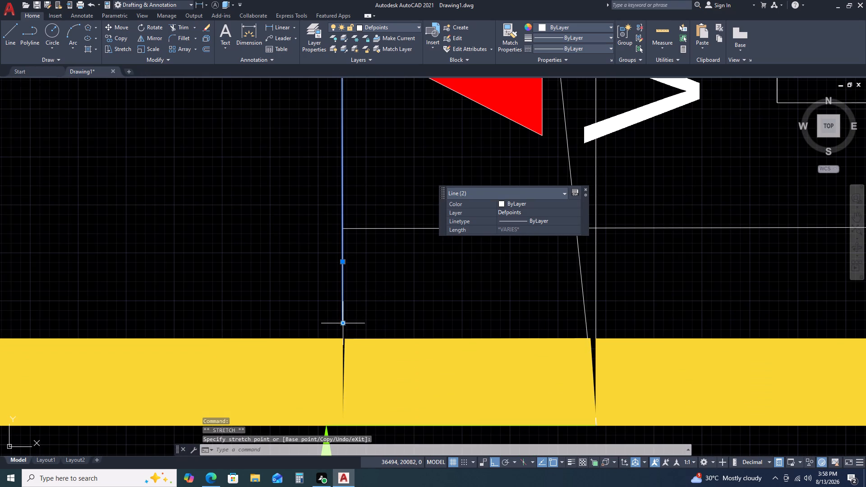
pyautogui.click(344, 323)
pyautogui.click(343, 338)
# Stretch the top-left corner of the short yellow hatch to the cabinet line beside the hood, closing the wedge-shaped gap.
pyautogui.moveTo(368, 354); pyautogui.dragTo(402, 299, button='middle')
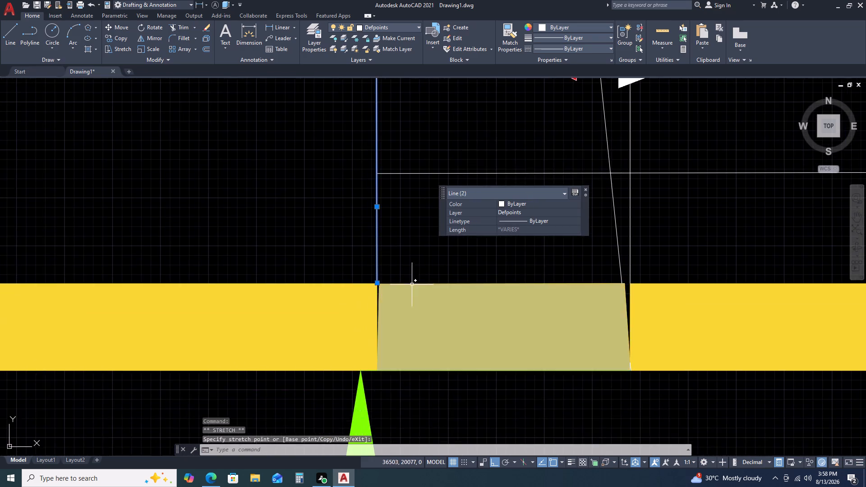
pyautogui.scroll(3, 369, 309)
pyautogui.moveTo(460, 299); pyautogui.dragTo(453, 300)
pyautogui.click(404, 312)
pyautogui.click(415, 238)
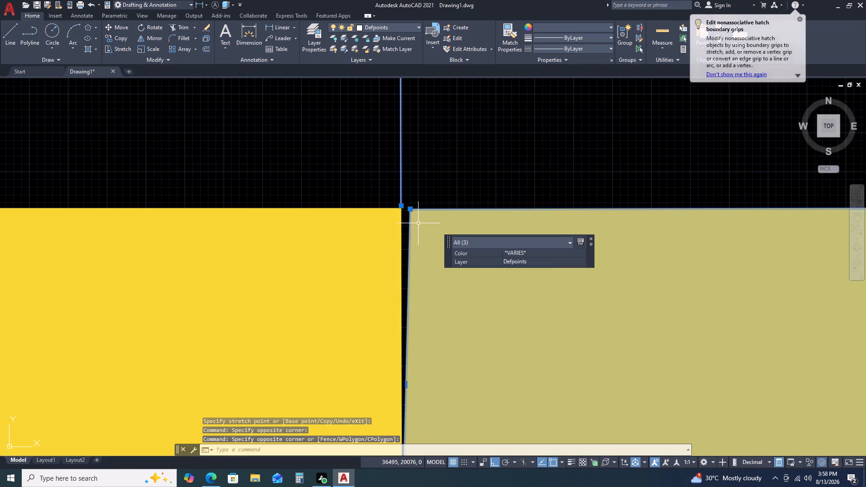
pyautogui.click(410, 208)
pyautogui.doubleClick(399, 210)
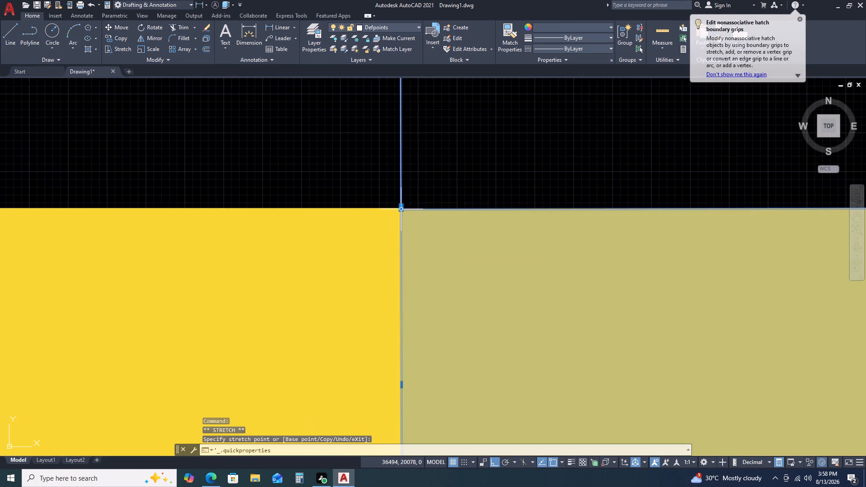
pyautogui.scroll(-3, 418, 240)
pyautogui.press('Escape')
# Stretch the same yellow hatch's top-right corner to the hood's vertical line, where the neighbouring hatch begins.
pyautogui.moveTo(573, 287); pyautogui.dragTo(459, 320, button='middle')
pyautogui.scroll(2, 529, 284)
pyautogui.moveTo(608, 228); pyautogui.dragTo(603, 227)
pyautogui.click(548, 211)
pyautogui.moveTo(591, 243); pyautogui.dragTo(450, 279, button='middle')
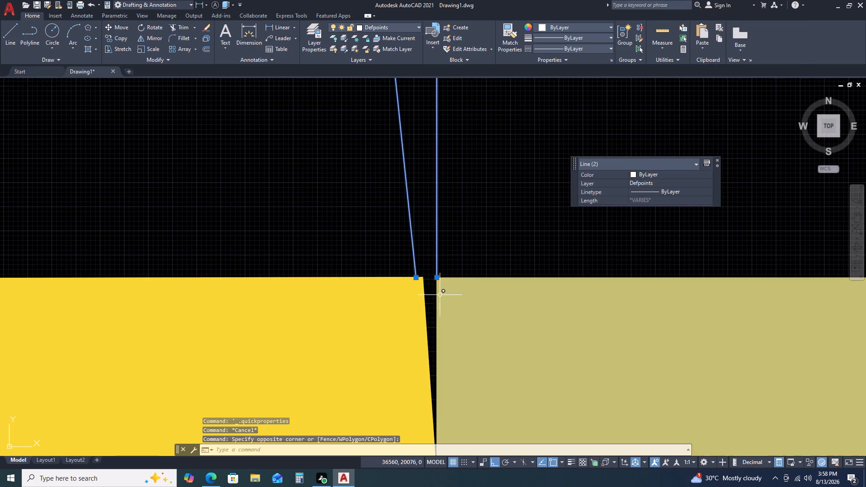
pyautogui.press('Escape')
pyautogui.click(428, 302)
pyautogui.click(411, 307)
pyautogui.moveTo(412, 273); pyautogui.dragTo(332, 250, button='middle')
pyautogui.middleClick(318, 240)
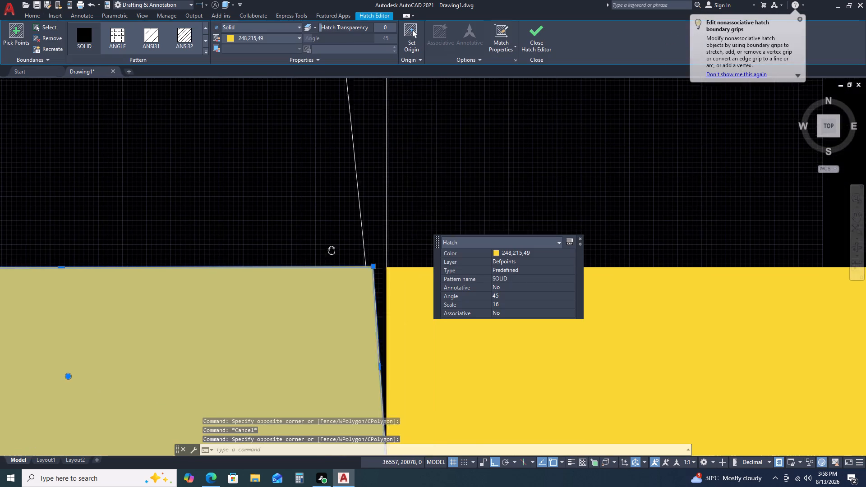
pyautogui.click(340, 252)
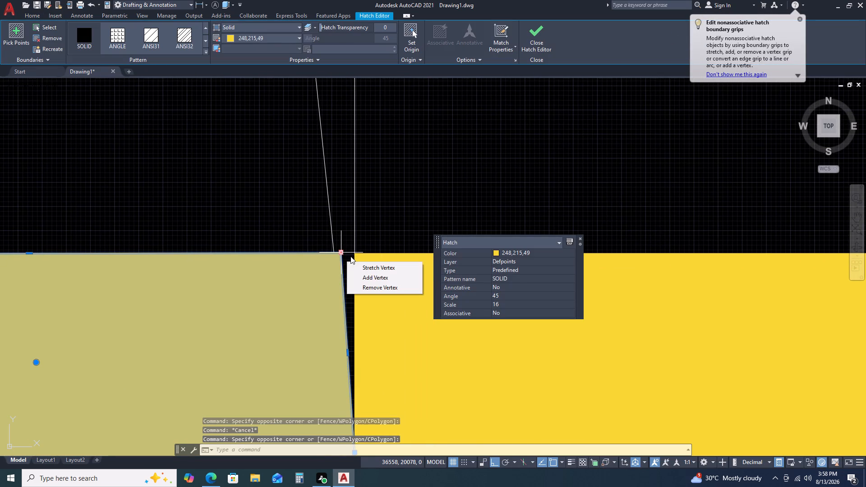
pyautogui.click(343, 254)
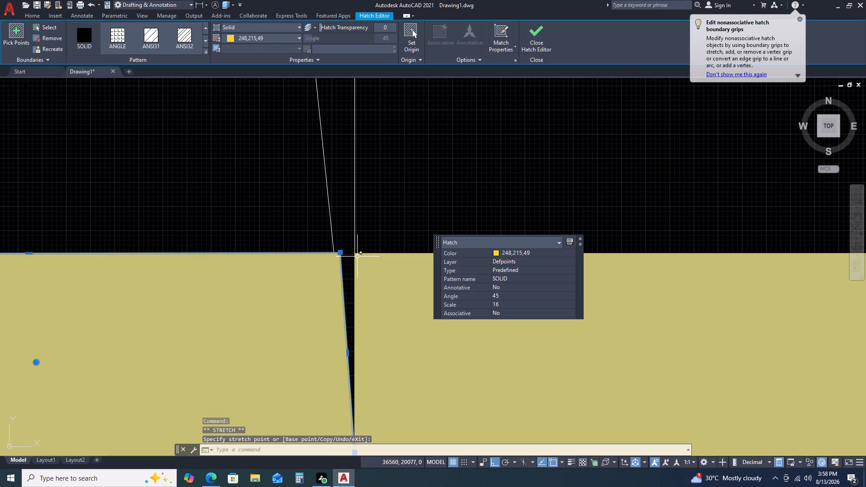
pyautogui.click(341, 253)
pyautogui.click(357, 255)
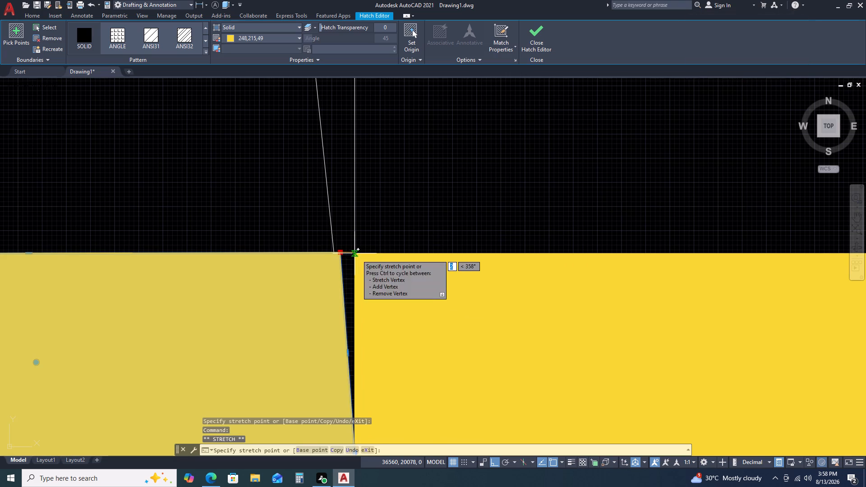
pyautogui.press('Escape')
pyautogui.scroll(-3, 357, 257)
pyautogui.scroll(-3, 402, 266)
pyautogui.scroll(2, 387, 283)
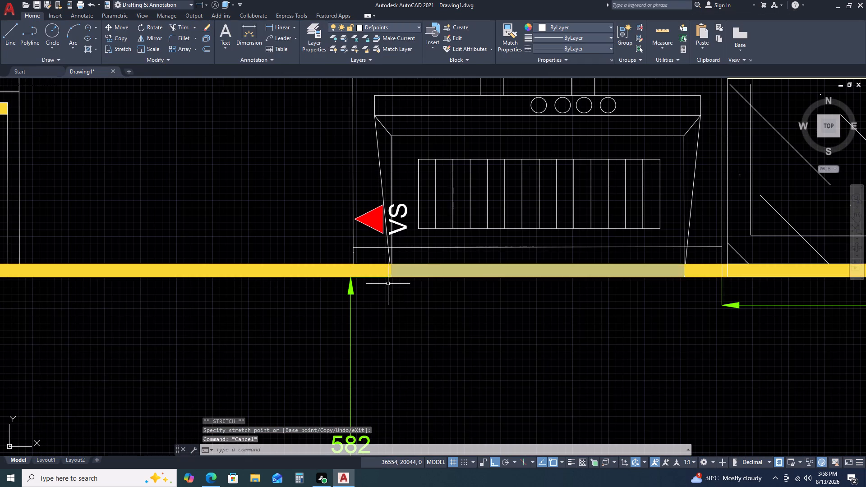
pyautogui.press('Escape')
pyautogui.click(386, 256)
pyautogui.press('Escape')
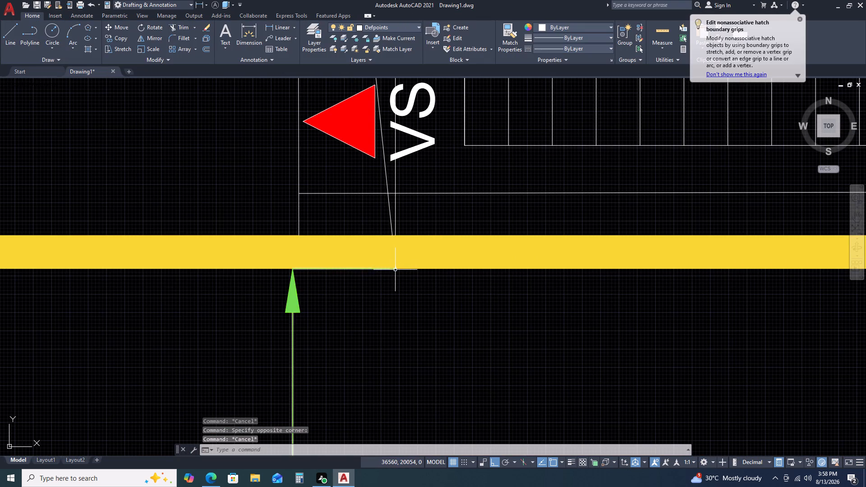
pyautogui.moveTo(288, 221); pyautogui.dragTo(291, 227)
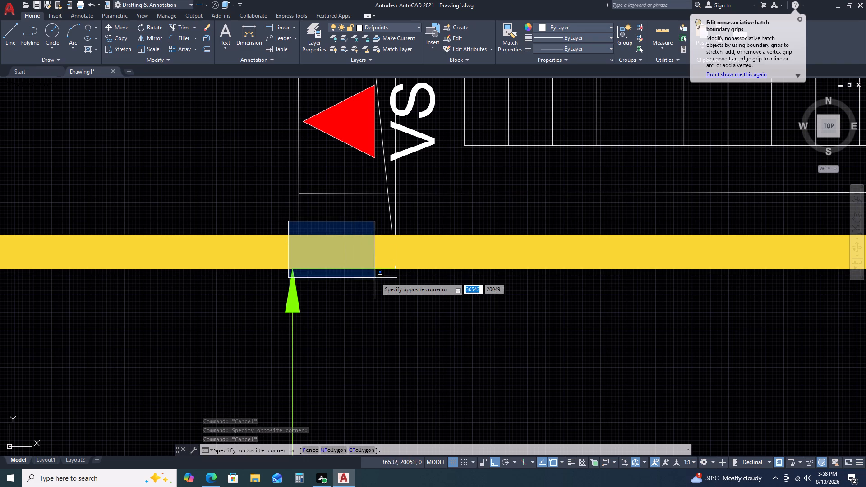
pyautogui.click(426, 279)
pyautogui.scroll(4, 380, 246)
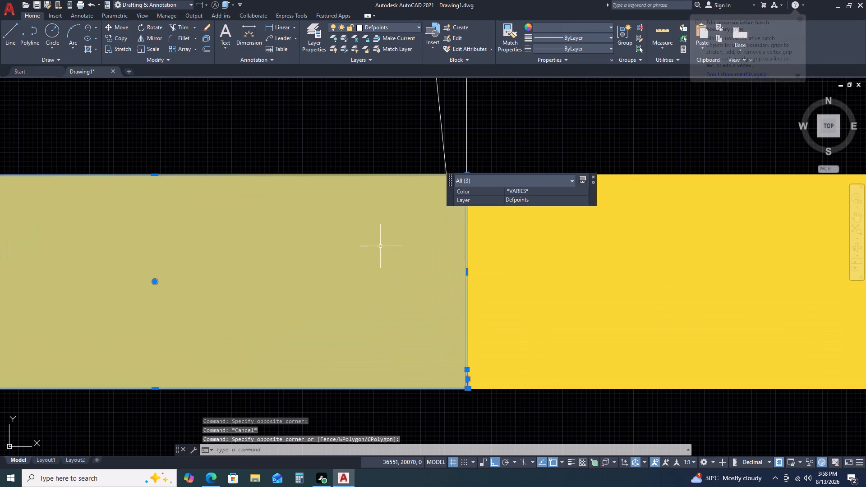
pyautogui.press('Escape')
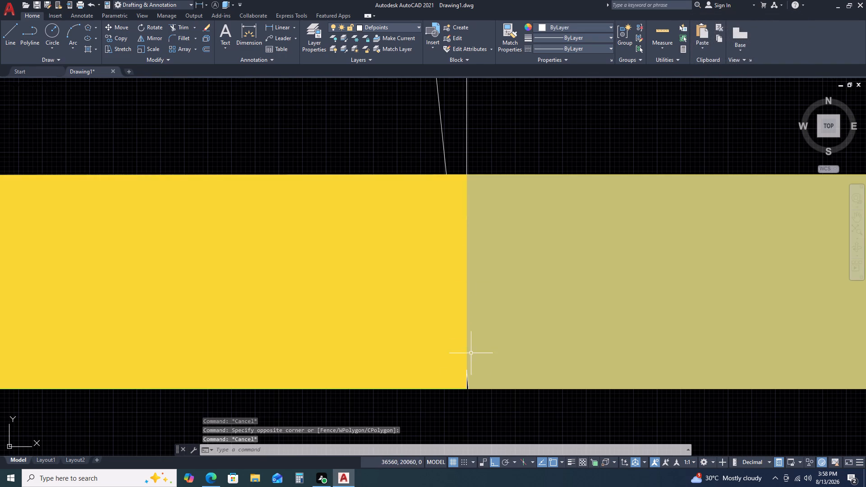
# Stretch the bottom-left corner of the yellow hatch below the hood to the neighbouring hatch's edge, closing the small sliver.
pyautogui.scroll(3, 463, 389)
pyautogui.moveTo(497, 382); pyautogui.dragTo(484, 380)
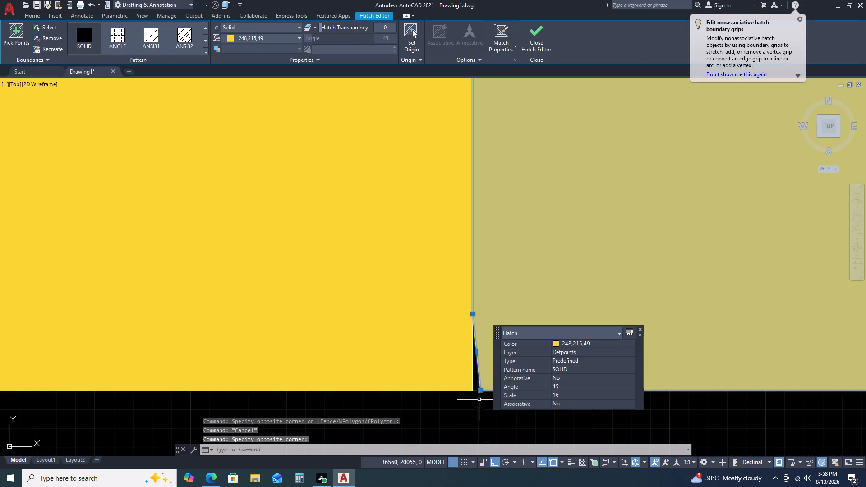
pyautogui.click(481, 391)
pyautogui.click(471, 391)
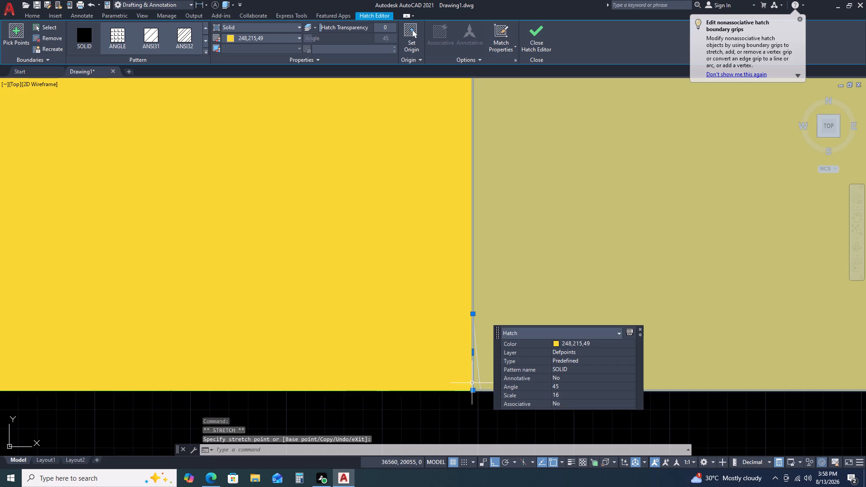
pyautogui.press('Escape')
pyautogui.scroll(-2, 447, 358)
pyautogui.scroll(2, 478, 373)
pyautogui.press('Escape')
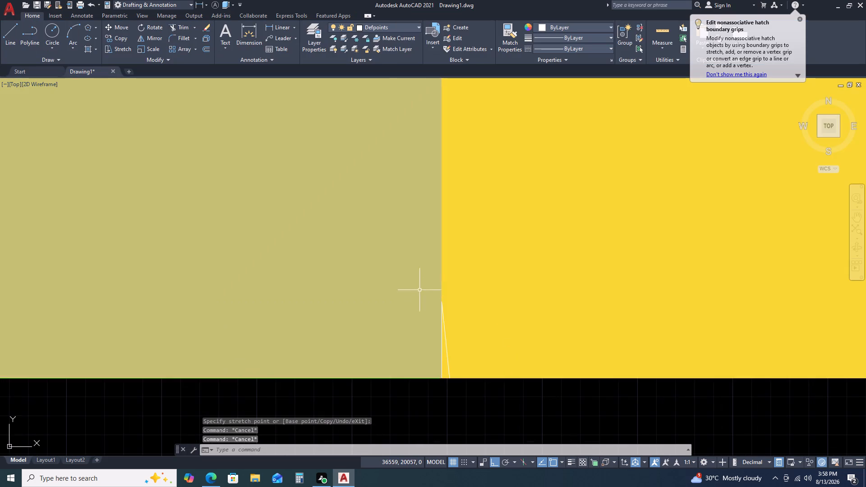
# Delete the two short leftover line pieces inside the yellow strip below the hood's left foot.
pyautogui.click(415, 274)
pyautogui.press('Escape')
pyautogui.press('Escape')
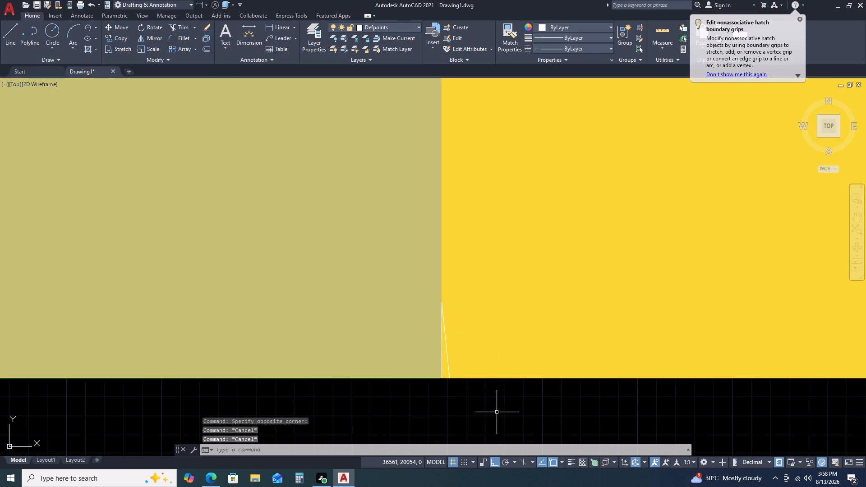
pyautogui.press('Escape')
pyautogui.scroll(-5, 396, 282)
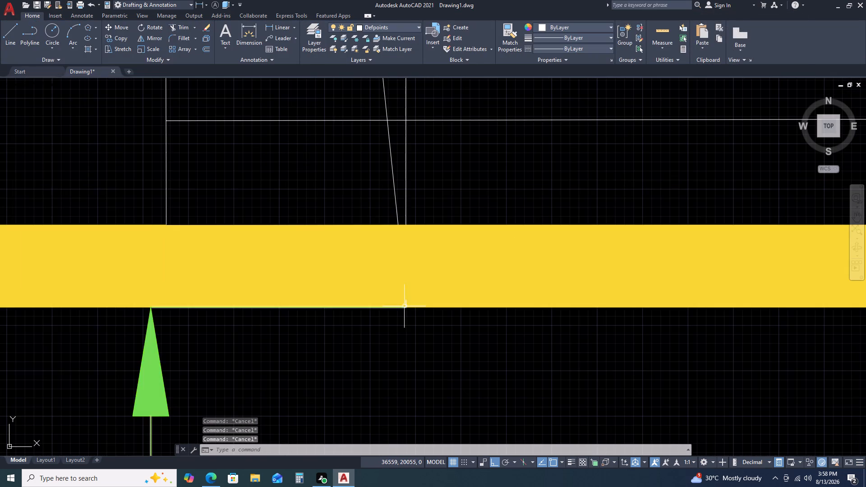
pyautogui.click(355, 204)
pyautogui.click(451, 350)
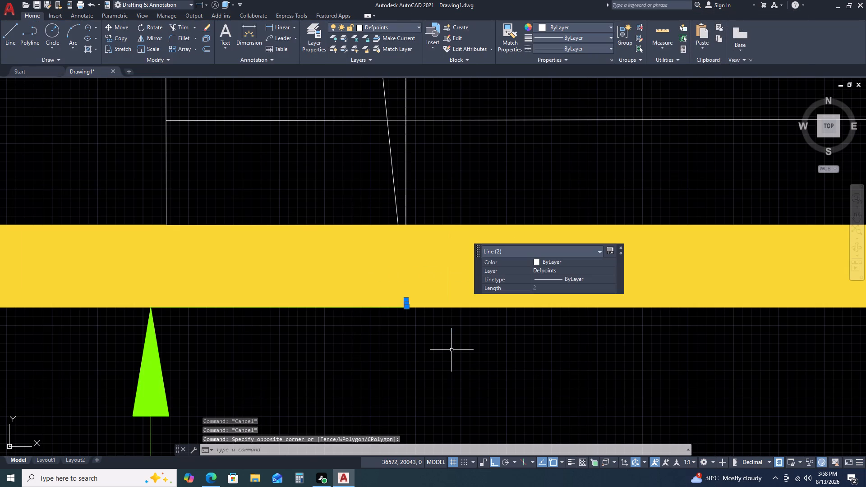
pyautogui.press('Delete')
pyautogui.scroll(-5, 401, 291)
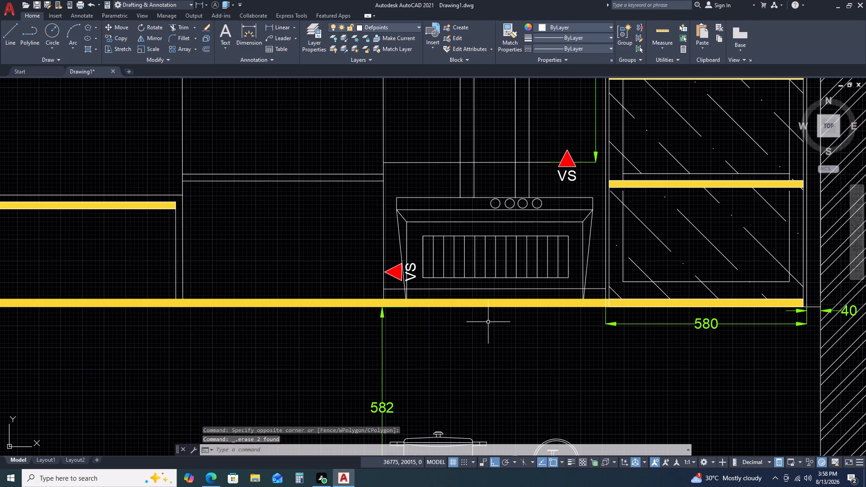
# Delete the three small leftover objects inside the yellow strip below the hood's right foot.
pyautogui.moveTo(579, 339); pyautogui.dragTo(481, 313, button='middle')
pyautogui.middleClick(477, 312)
pyautogui.scroll(3, 491, 269)
pyautogui.moveTo(421, 261); pyautogui.dragTo(425, 267)
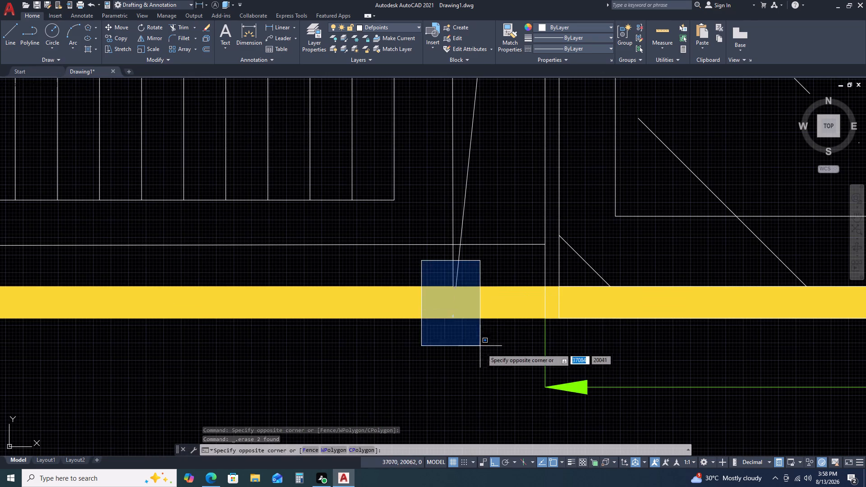
pyautogui.click(487, 363)
pyautogui.press('Delete')
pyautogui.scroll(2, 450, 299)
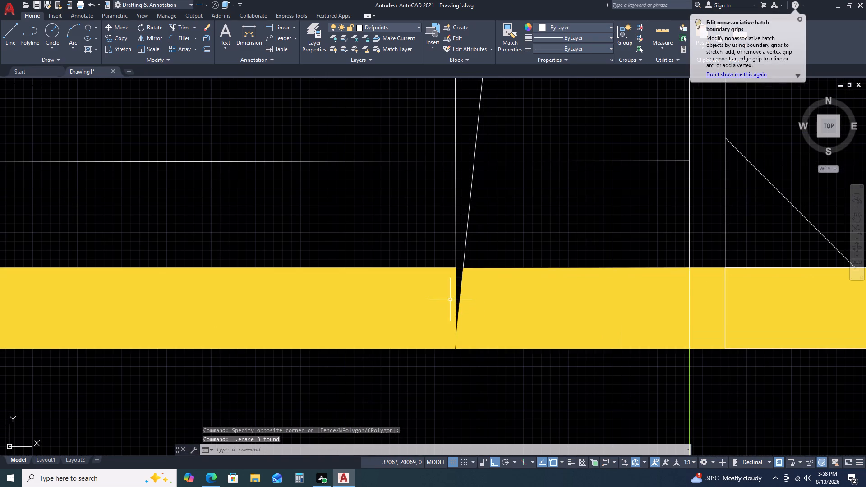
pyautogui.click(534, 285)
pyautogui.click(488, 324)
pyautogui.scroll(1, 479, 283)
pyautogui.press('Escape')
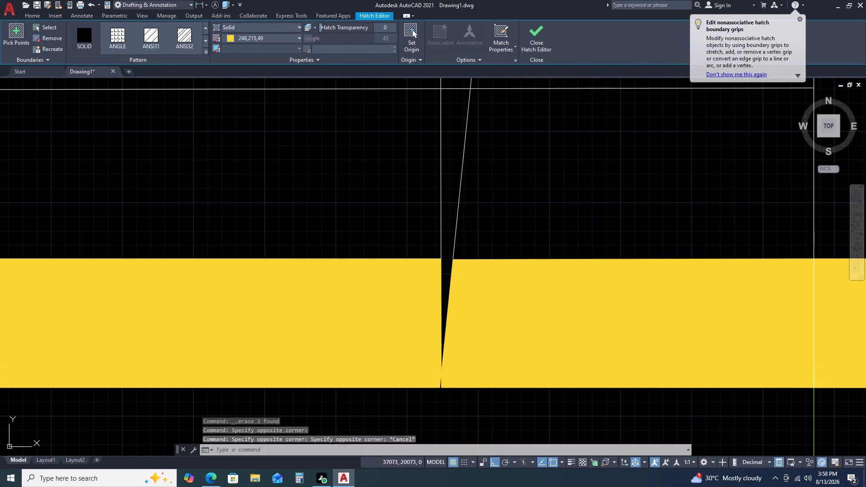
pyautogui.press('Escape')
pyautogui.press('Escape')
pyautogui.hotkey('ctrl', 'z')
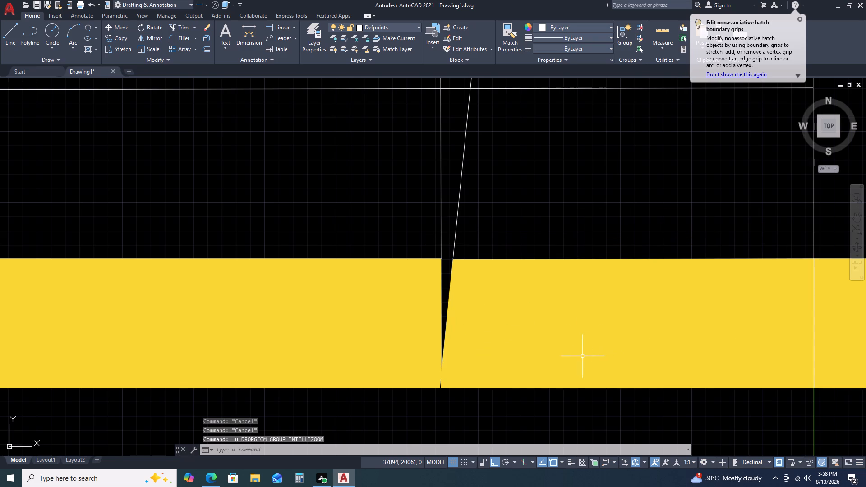
# Stretch the top-left and bottom-left corners of the yellow hatch at the hood's right foot past the seam, closing the wedge gap.
pyautogui.moveTo(607, 239); pyautogui.dragTo(600, 247)
pyautogui.click(525, 334)
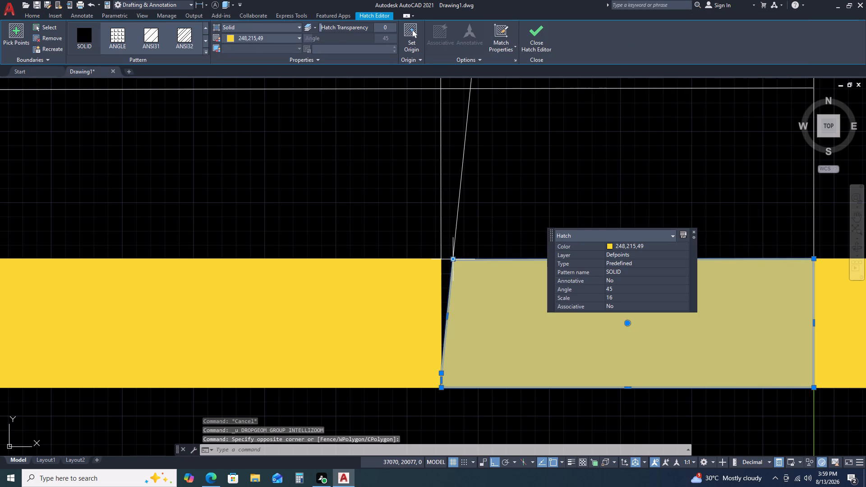
pyautogui.click(453, 260)
pyautogui.click(435, 260)
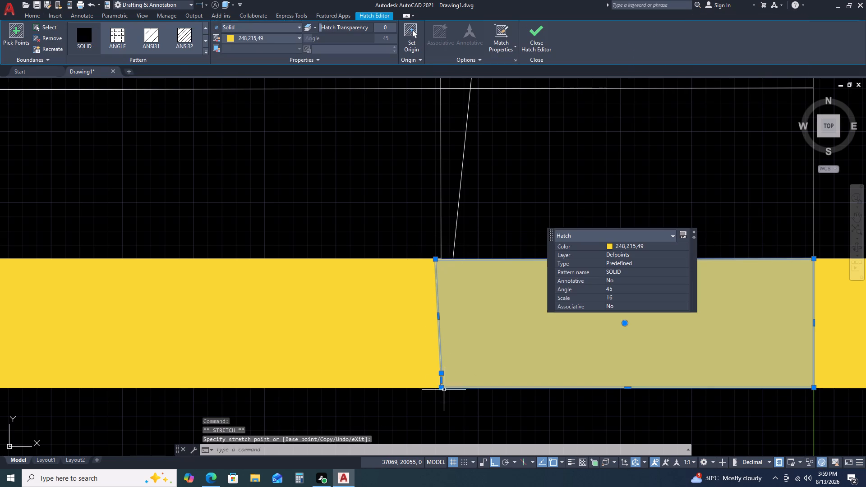
pyautogui.scroll(2, 441, 384)
pyautogui.click(438, 396)
pyautogui.click(424, 396)
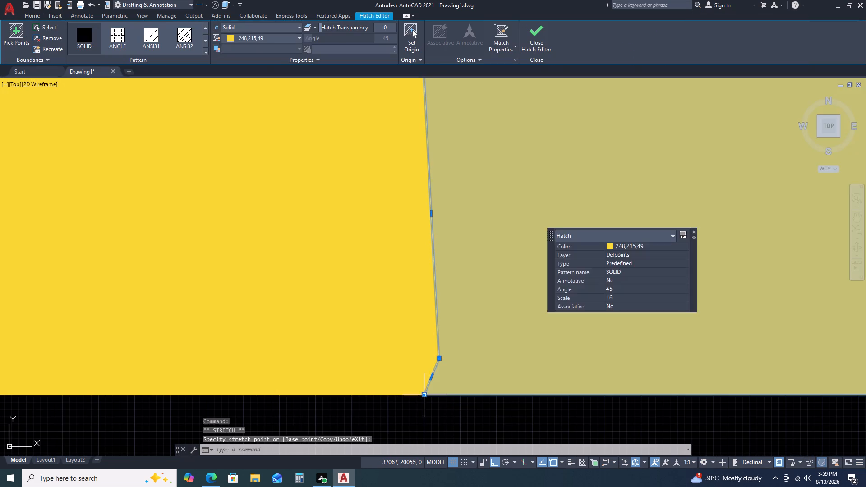
pyautogui.press('Escape')
# Stretch the lower ends of the two vertical lines between the hood and the glass cabinet up to the yellow strip's top edge.
pyautogui.scroll(-3, 453, 368)
pyautogui.moveTo(679, 354); pyautogui.dragTo(652, 354, button='middle')
pyautogui.moveTo(617, 354); pyautogui.dragTo(499, 354, button='middle')
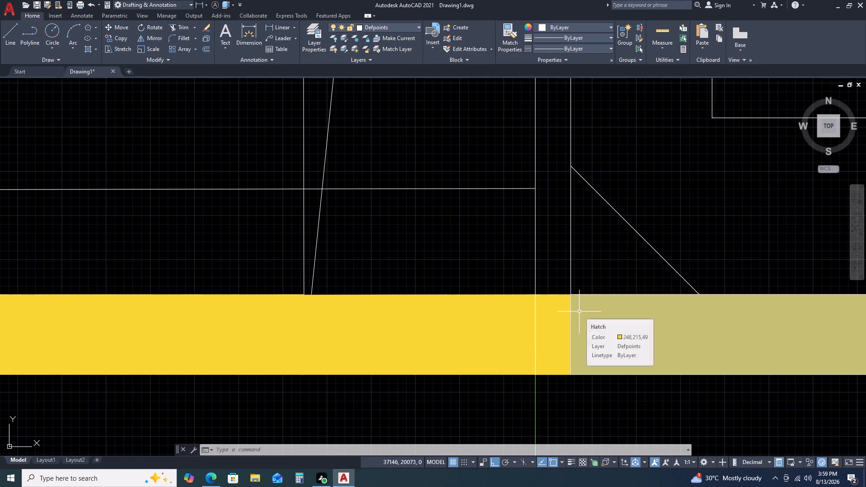
pyautogui.moveTo(581, 263); pyautogui.dragTo(562, 266)
pyautogui.click(504, 267)
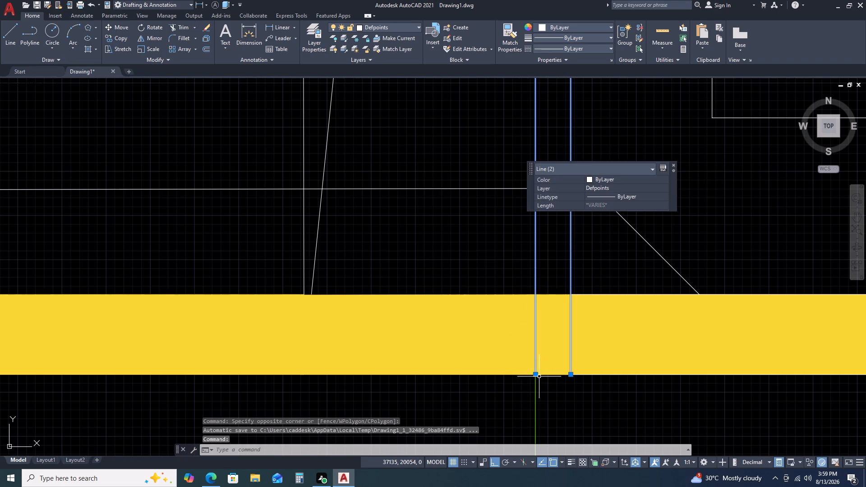
pyautogui.click(537, 375)
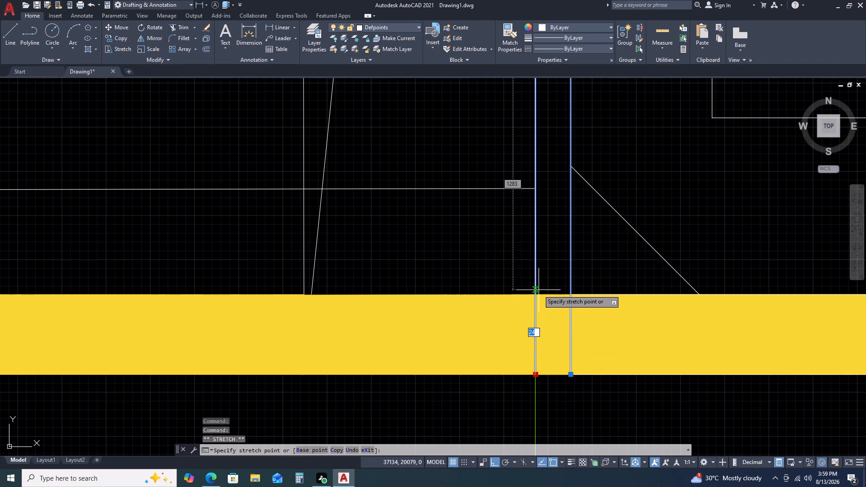
pyautogui.click(535, 294)
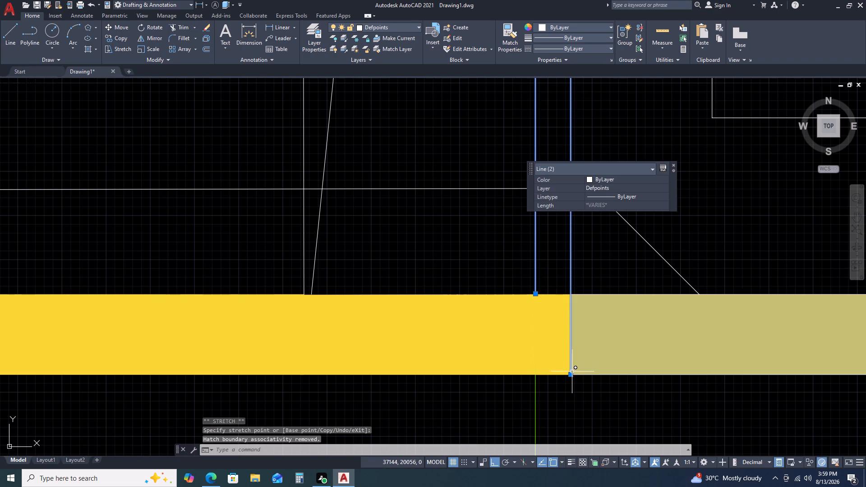
pyautogui.click(570, 375)
pyautogui.click(570, 294)
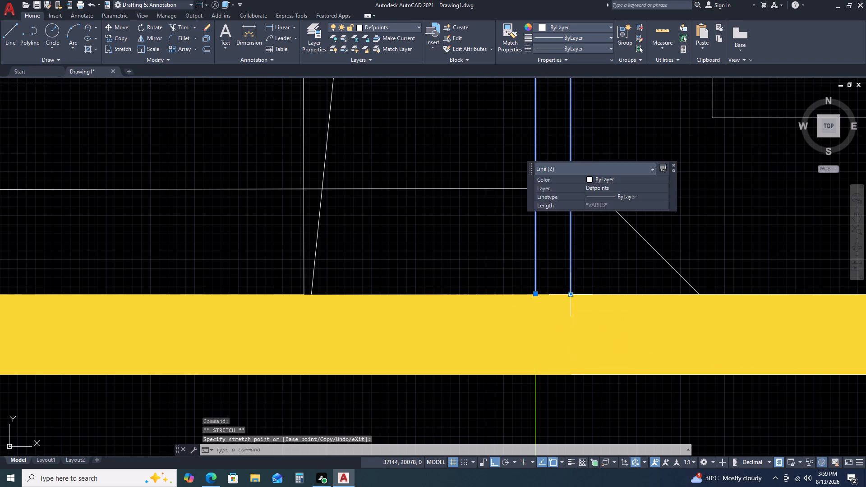
pyautogui.press('Escape')
# Copy the sink unit's "2- OPENABLE SHUTTER" label to the upper and lower parts of the adjacent 600 mm base cabinet, turning ortho off between copies.
pyautogui.scroll(-4, 520, 323)
pyautogui.scroll(-2, 631, 324)
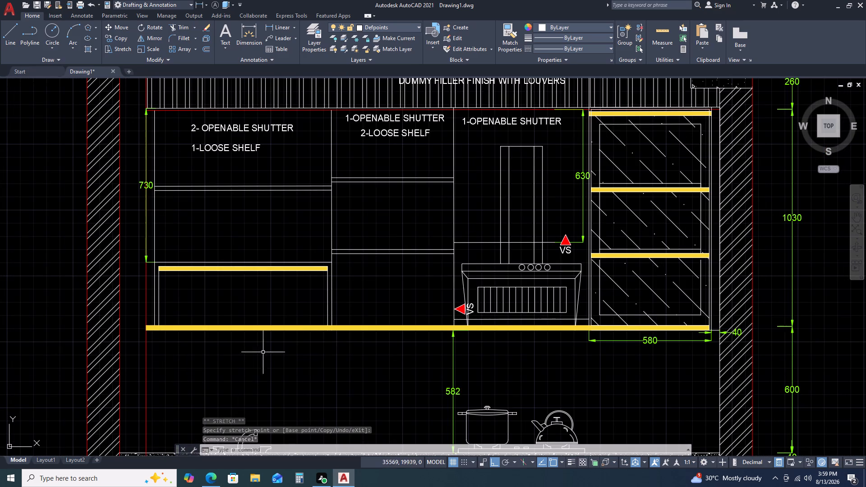
pyautogui.scroll(-1, 369, 299)
pyautogui.scroll(-2, 439, 369)
pyautogui.moveTo(475, 381); pyautogui.dragTo(433, 283, button='middle')
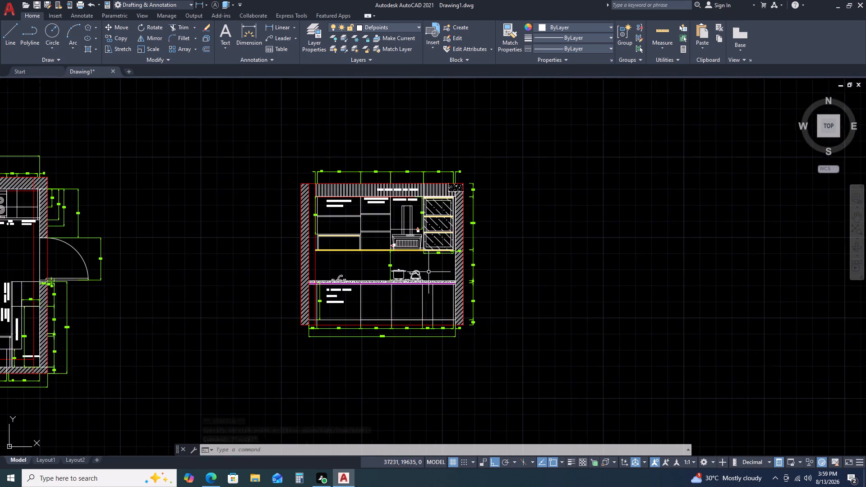
pyautogui.scroll(2, 406, 306)
pyautogui.scroll(1, 323, 349)
pyautogui.moveTo(263, 350); pyautogui.dragTo(272, 348, button='middle')
pyautogui.middleClick(296, 333)
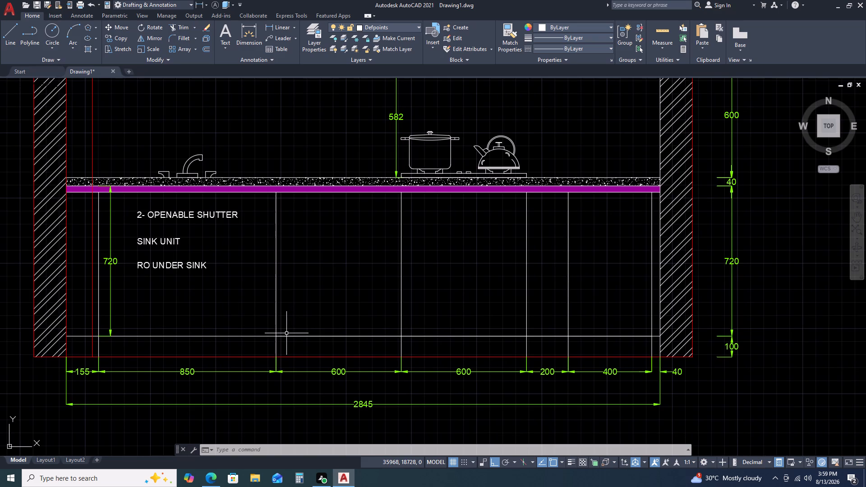
pyautogui.click(210, 208)
pyautogui.click(205, 217)
pyautogui.write('CO')
pyautogui.press('space')
pyautogui.moveTo(205, 217); pyautogui.dragTo(215, 217)
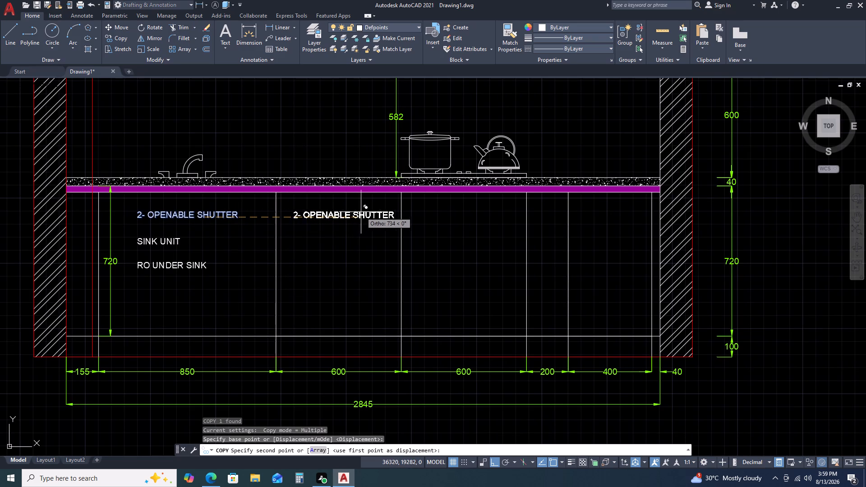
pyautogui.click(364, 211)
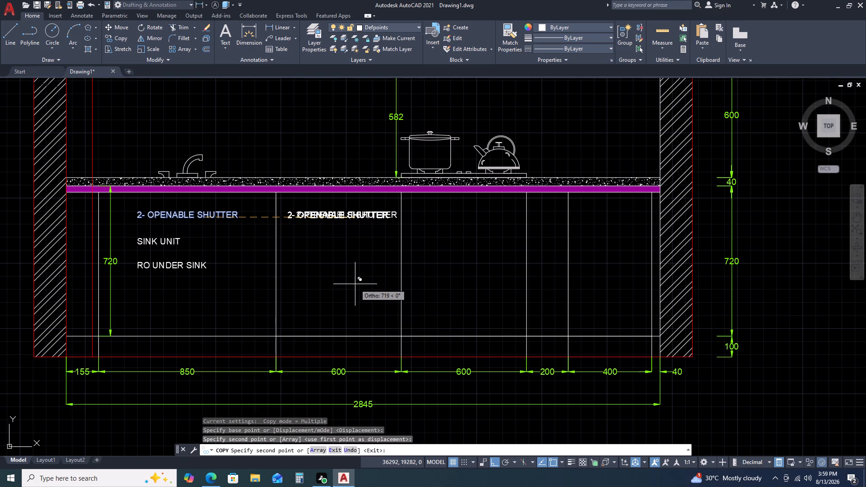
pyautogui.press('F8')
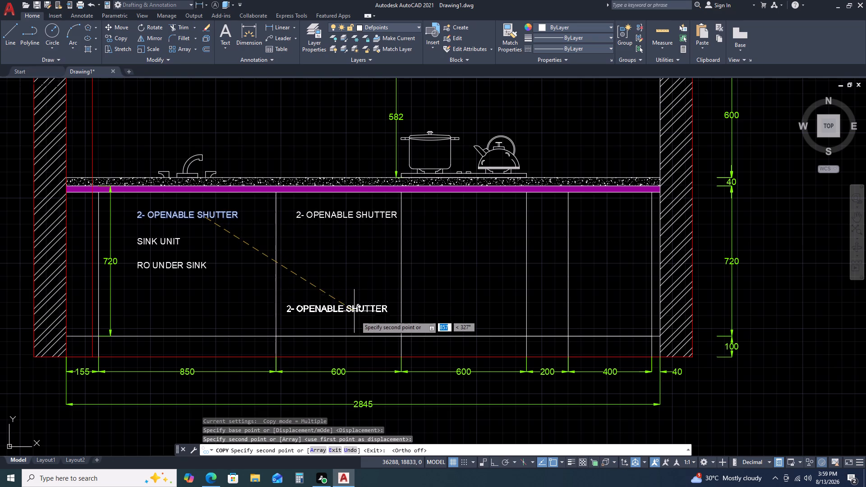
pyautogui.click(357, 313)
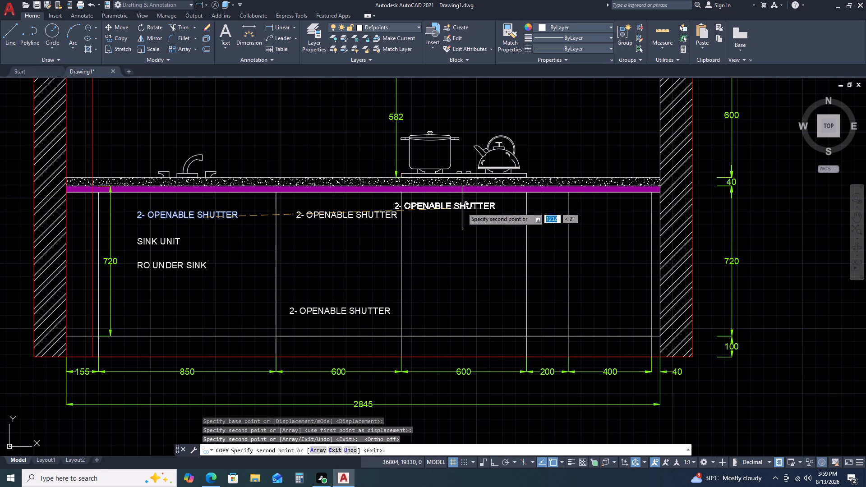
# Place five more label copies in the 600 mm cabinet under the hob and one on the plinth of the 600 mm cabinet beside it.
pyautogui.click(479, 205)
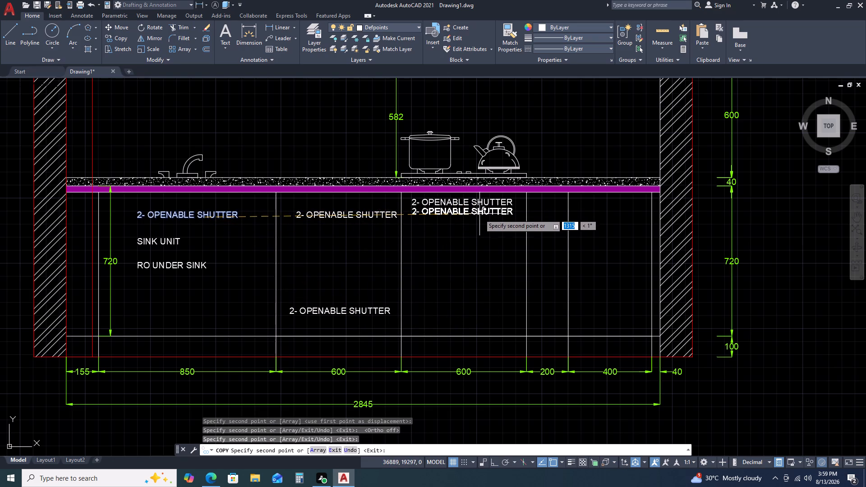
pyautogui.click(479, 216)
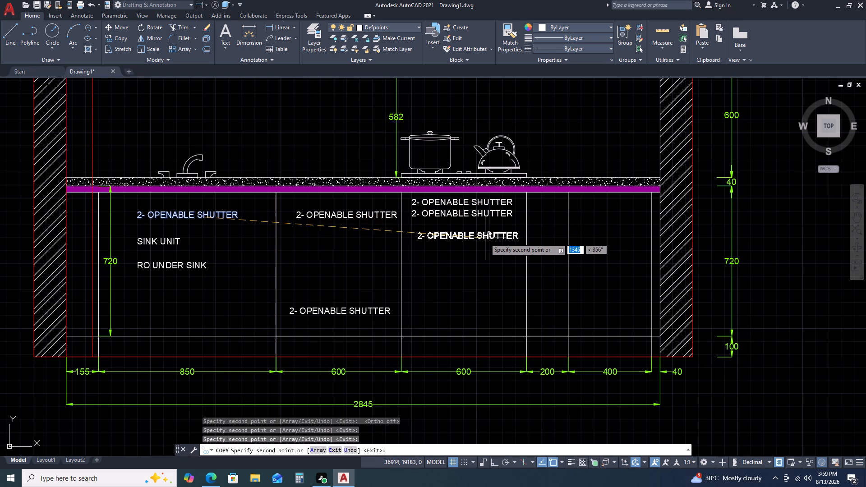
pyautogui.click(481, 239)
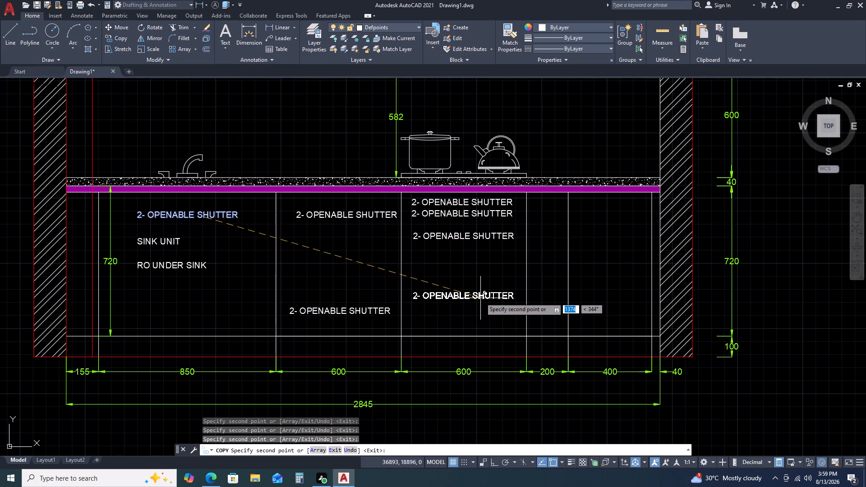
pyautogui.click(480, 298)
pyautogui.click(480, 316)
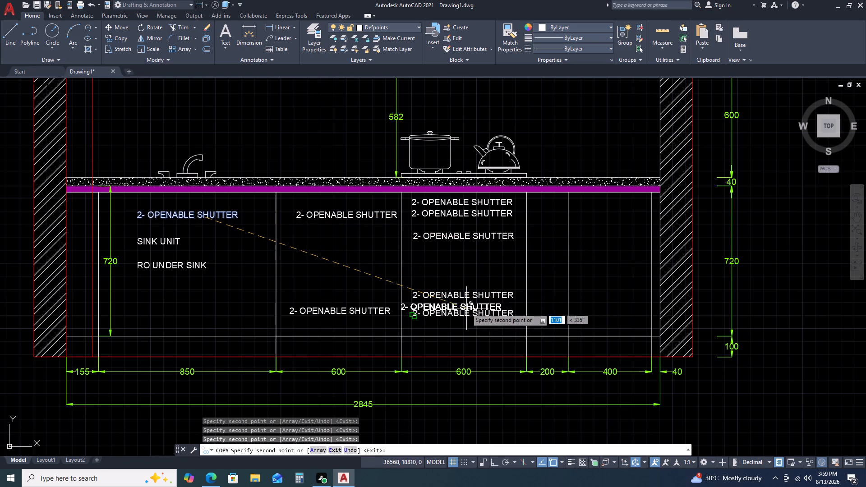
pyautogui.click(372, 352)
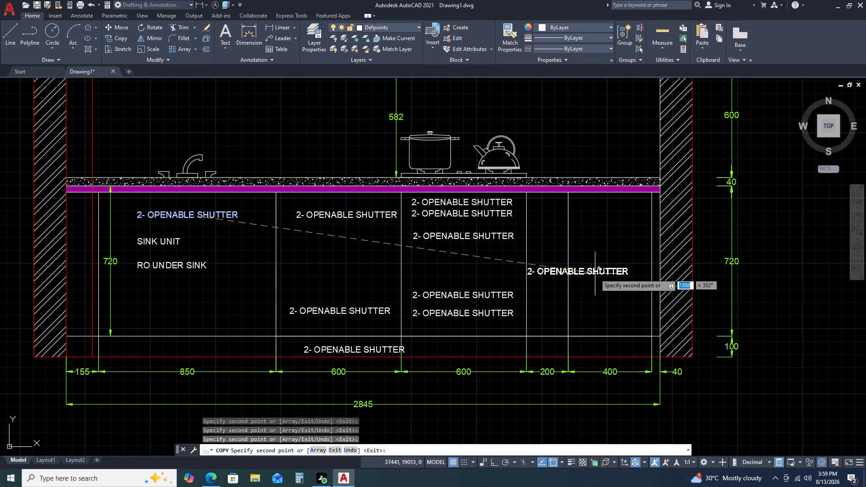
# Place four more "2- OPENABLE SHUTTER" copies at the 400 mm base cabinet, three stacked downwards and one lower, and finish copying.
pyautogui.click(641, 210)
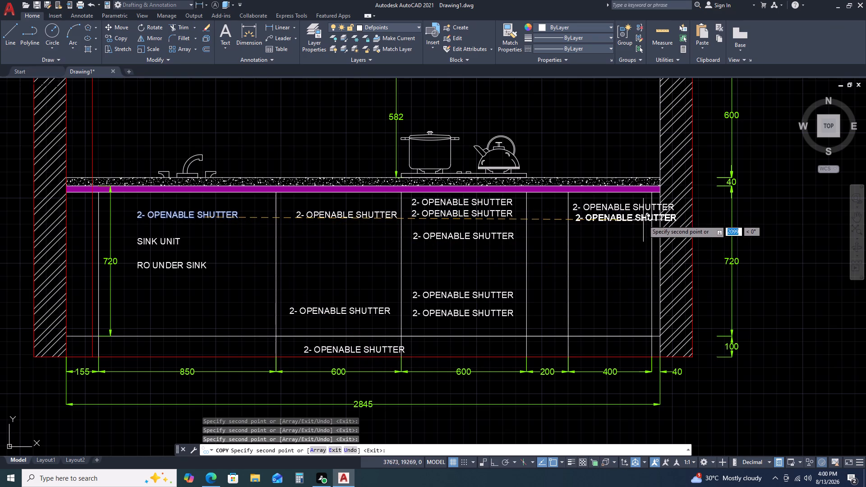
pyautogui.click(643, 220)
pyautogui.click(644, 280)
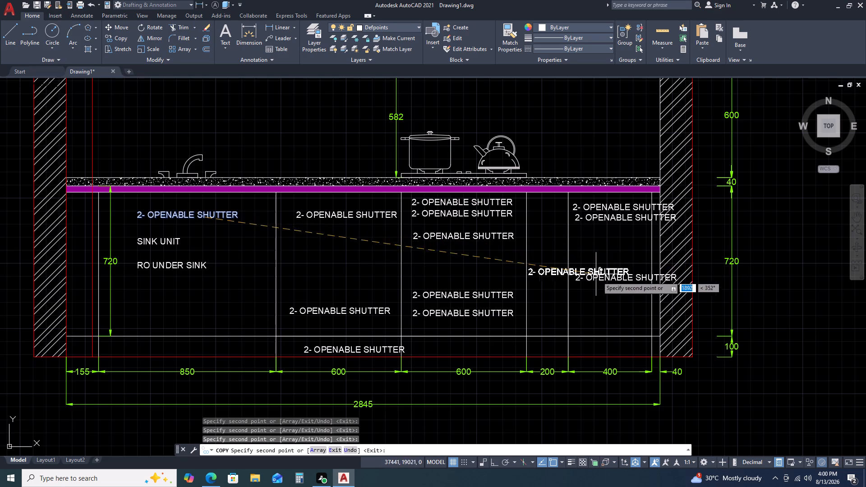
pyautogui.click(607, 312)
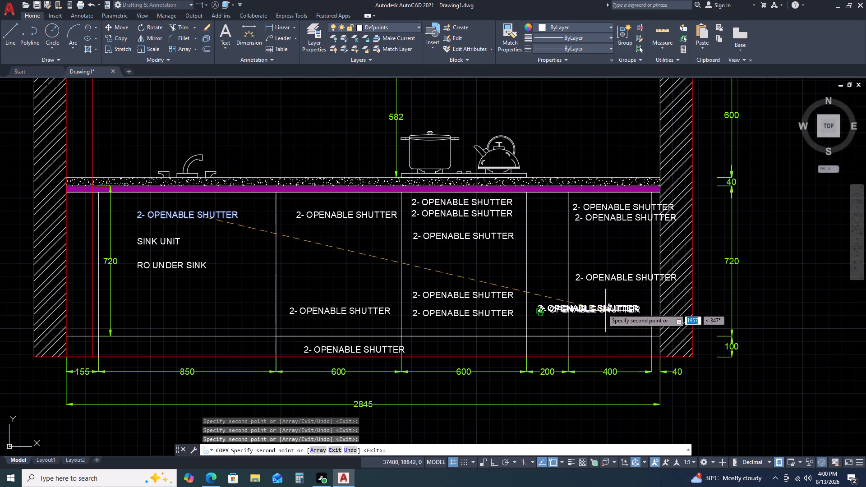
pyautogui.press('Escape')
pyautogui.moveTo(337, 250); pyautogui.dragTo(382, 213, button='middle')
pyautogui.middleClick(382, 212)
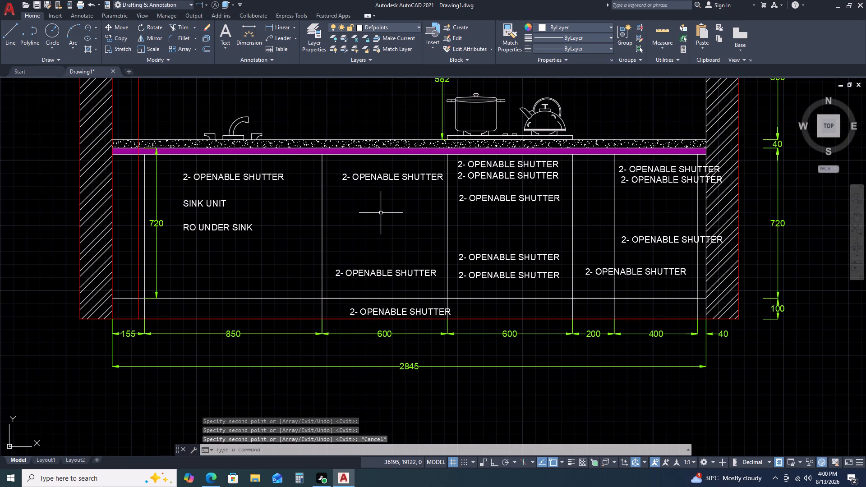
# Change the upper label in the 600 mm base cabinet beside the sink unit to "INNOTECH DRAWER".
pyautogui.click(402, 174)
pyautogui.click(402, 180)
pyautogui.doubleClick(401, 177)
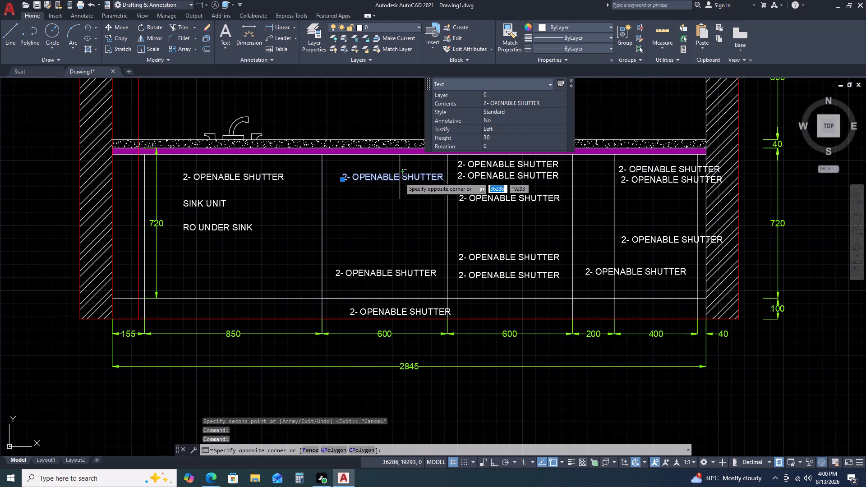
pyautogui.tripleClick(392, 180)
pyautogui.tripleClick(394, 178)
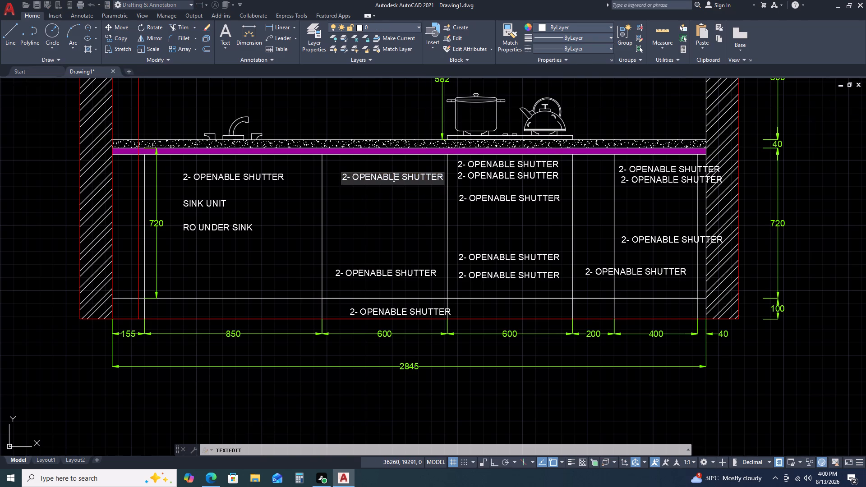
pyautogui.tripleClick(406, 178)
pyautogui.write('INNO')
pyautogui.write('TECH')
pyautogui.press('space')
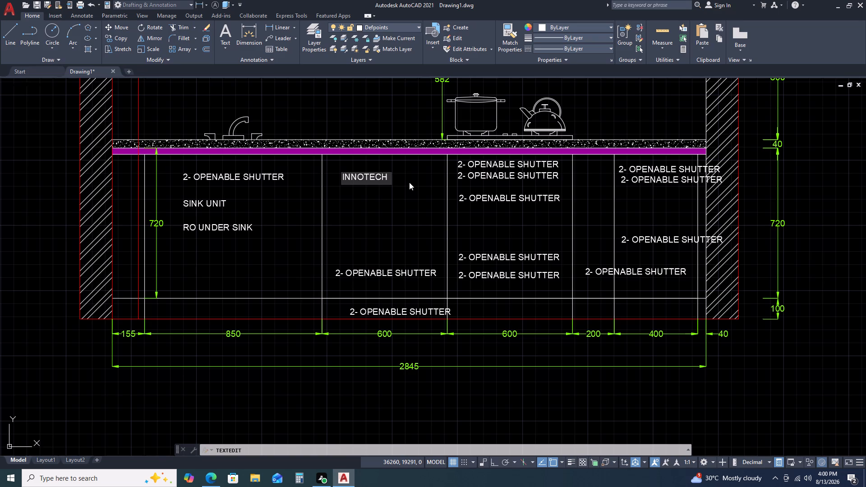
pyautogui.write('DRAW')
pyautogui.write('ER')
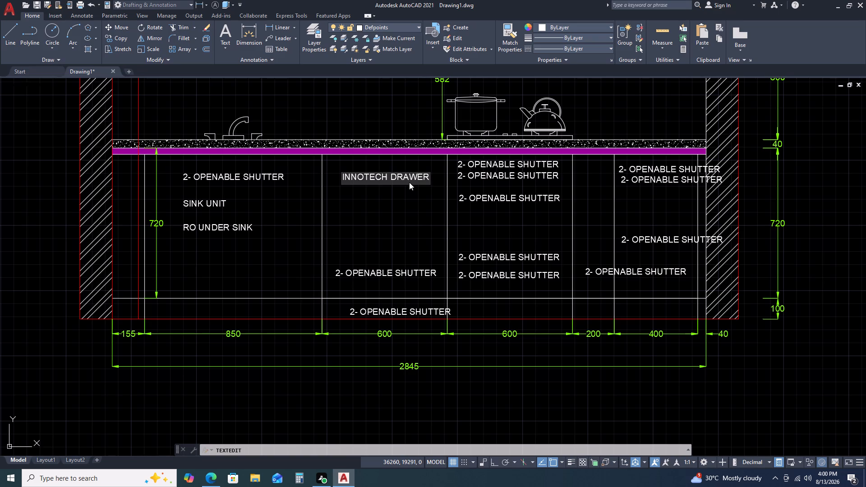
pyautogui.click(391, 271)
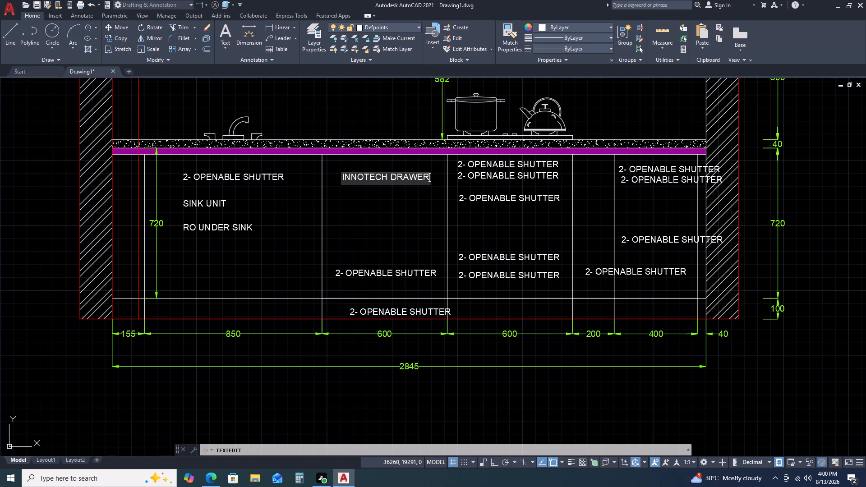
# Change the lower label in the 600 mm cabinet beside the sink unit to "INNOTECH".
pyautogui.click(393, 275)
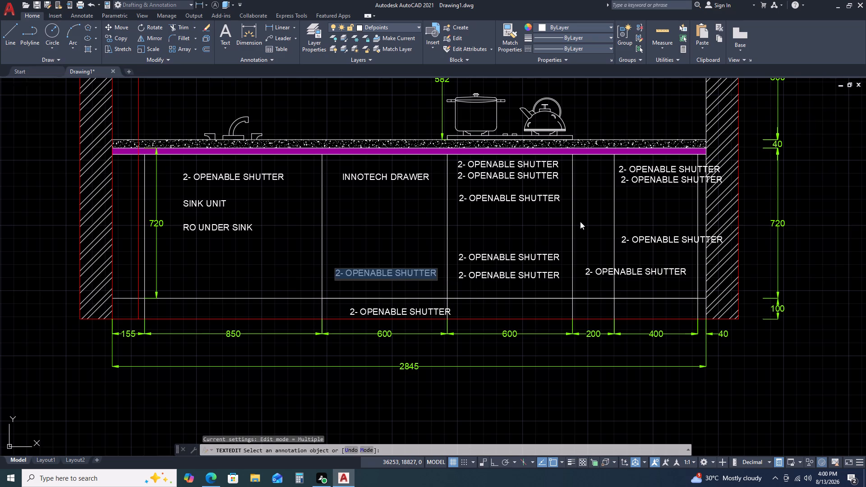
pyautogui.write('INNI')
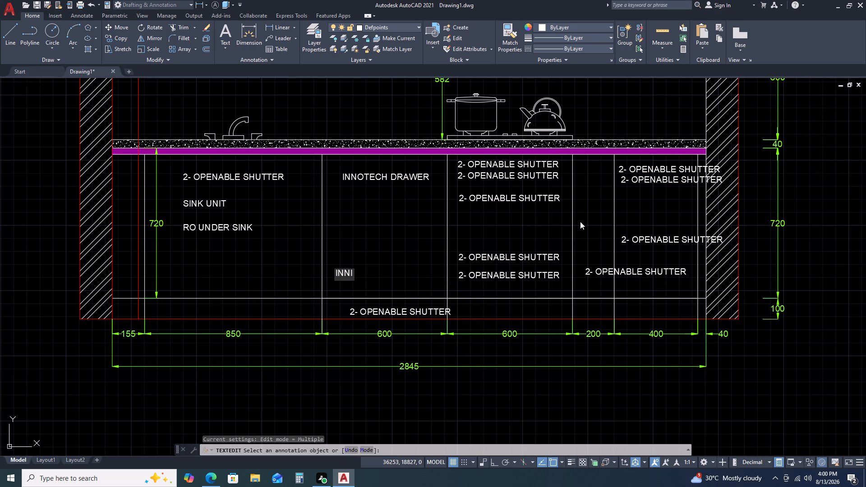
pyautogui.press('BackSpace')
pyautogui.write('OTECH')
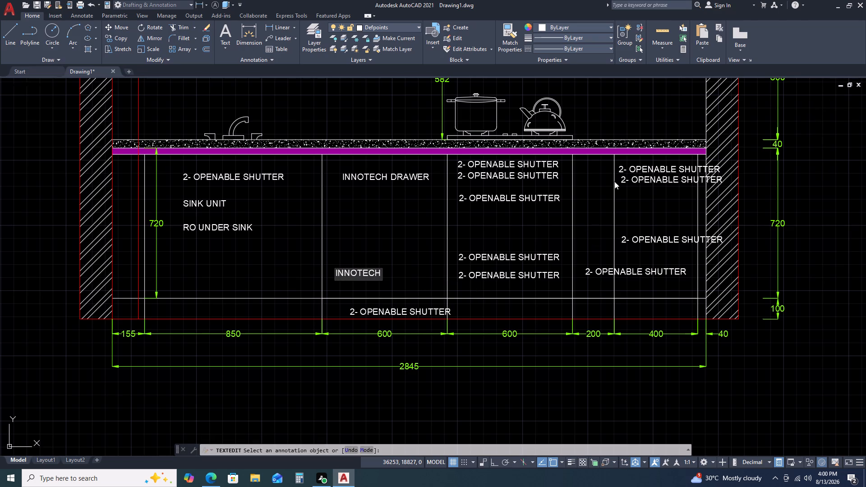
pyautogui.click(504, 181)
# Change the topmost label in the 600 mm cabinet under the hob to "INNOTECH DRAWER".
pyautogui.click(511, 165)
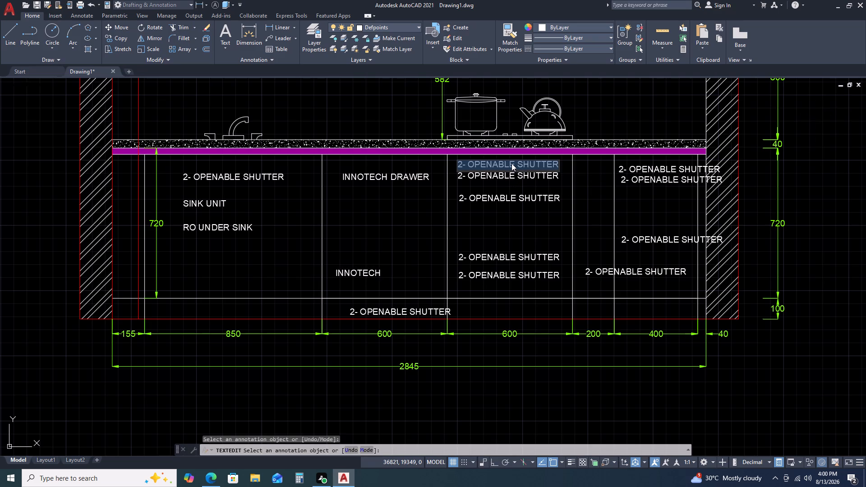
pyautogui.press('o')
pyautogui.write('NNOTECH DRAWER')
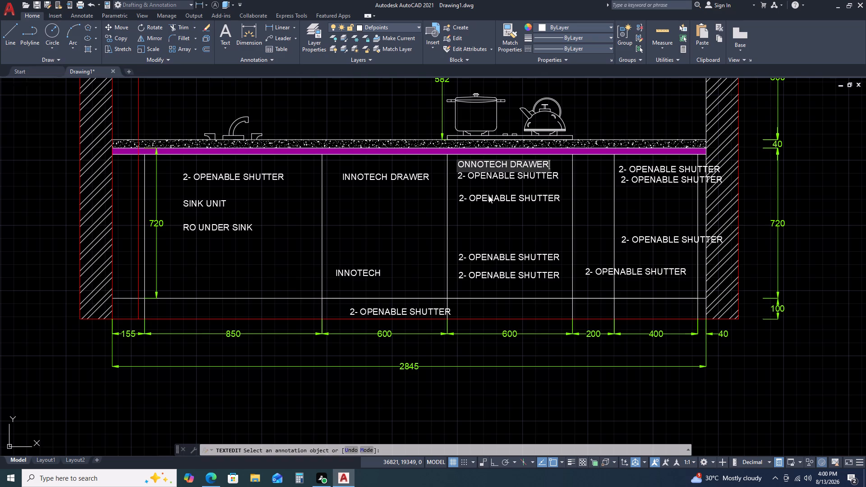
pyautogui.click(464, 180)
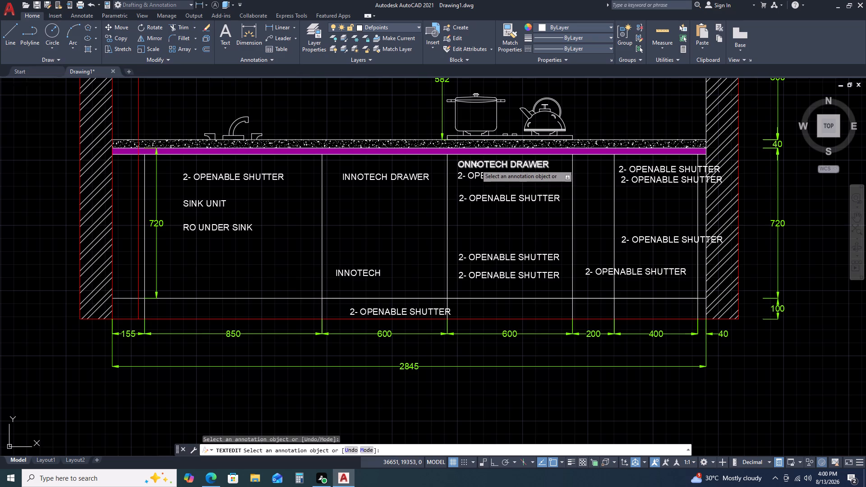
pyautogui.click(476, 165)
pyautogui.click(473, 165)
pyautogui.click(464, 164)
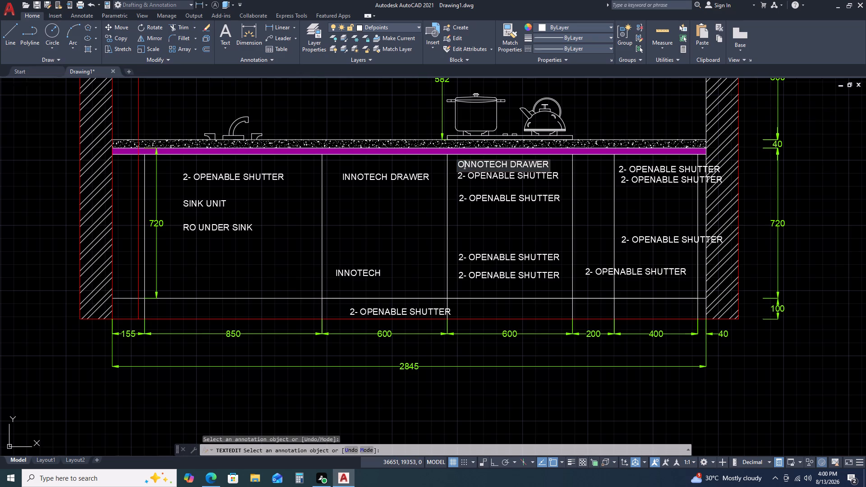
pyautogui.press('BackSpace')
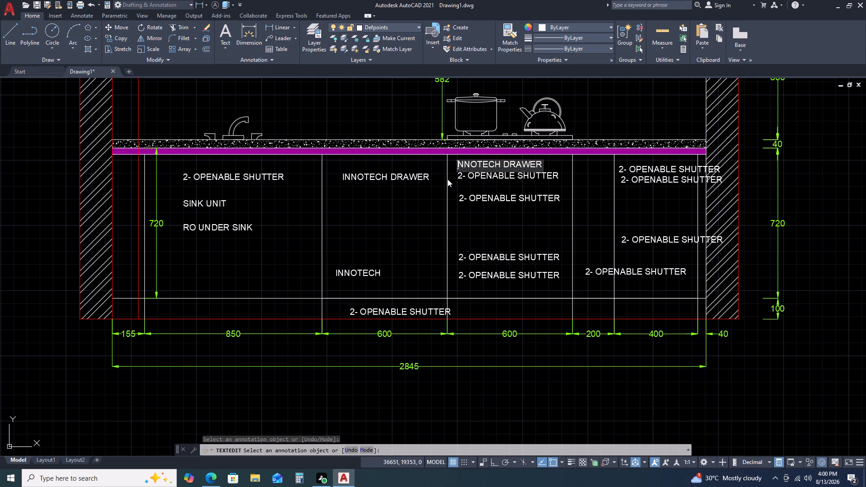
pyautogui.press('i')
pyautogui.click(475, 182)
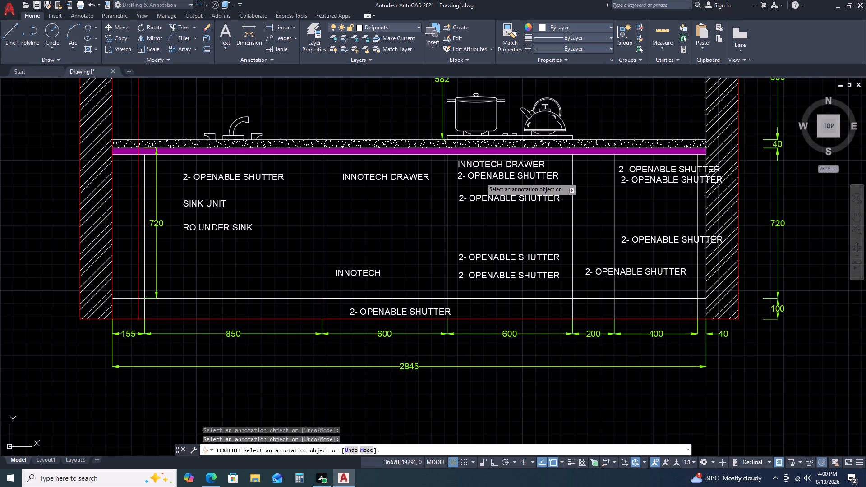
# Change the second label from the top in the 600 mm hob cabinet to "(PVC CULTERY TREY)".
pyautogui.doubleClick(481, 176)
pyautogui.click(518, 184)
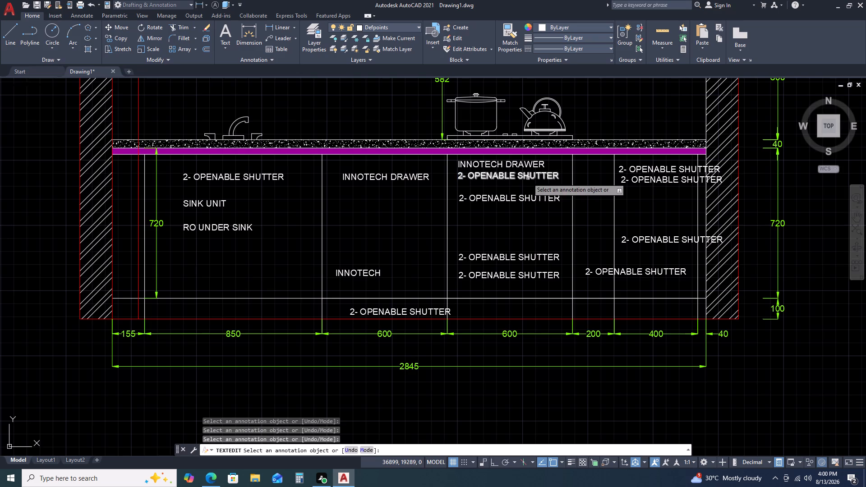
pyautogui.doubleClick(528, 178)
pyautogui.tripleClick(528, 178)
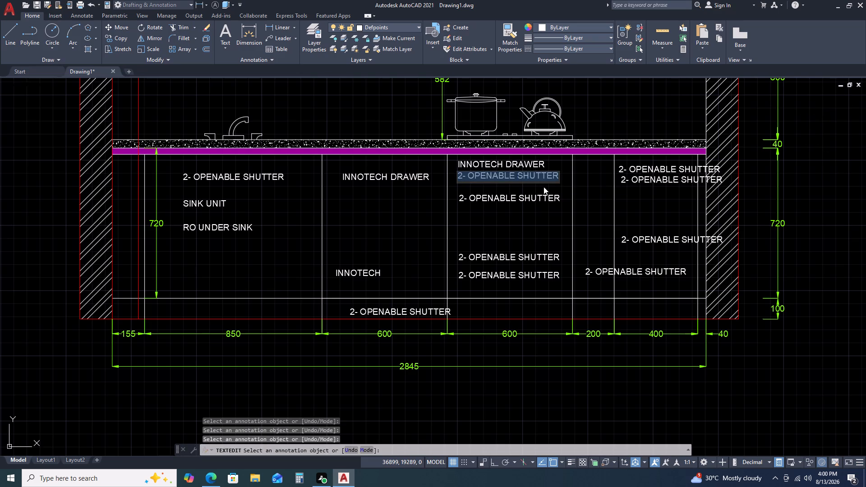
pyautogui.hotkey('shift', '(')
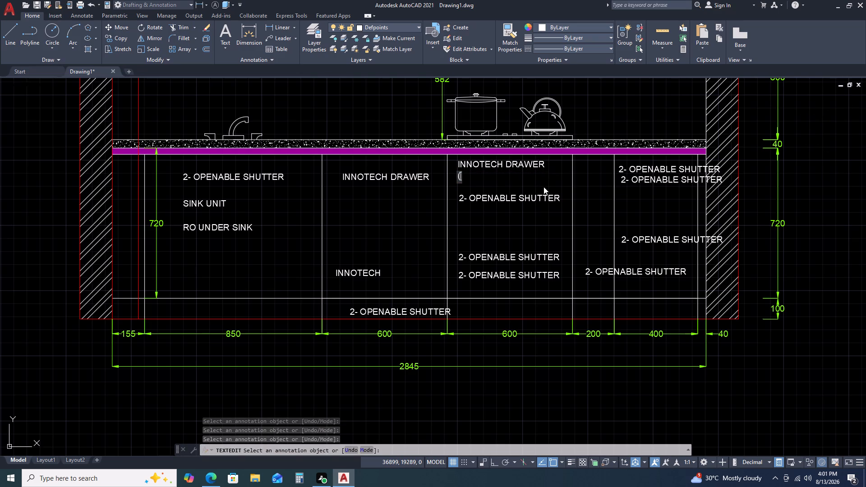
pyautogui.write('PVC')
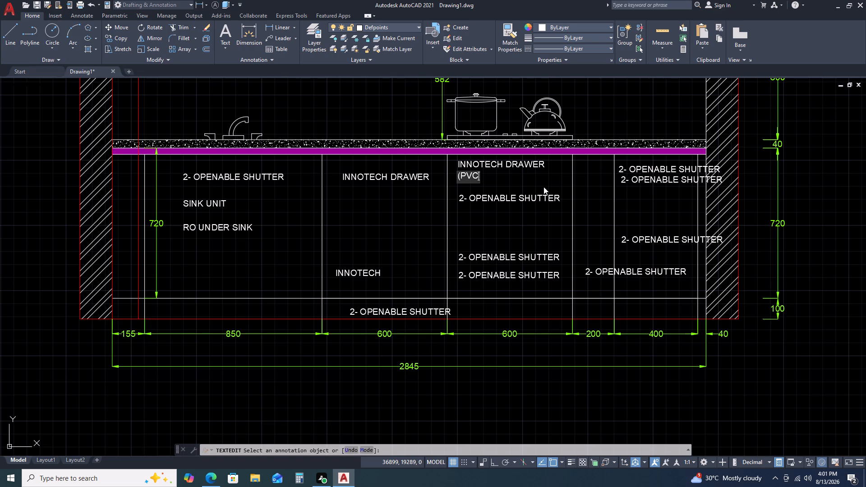
pyautogui.press('space')
pyautogui.write('CULTERY')
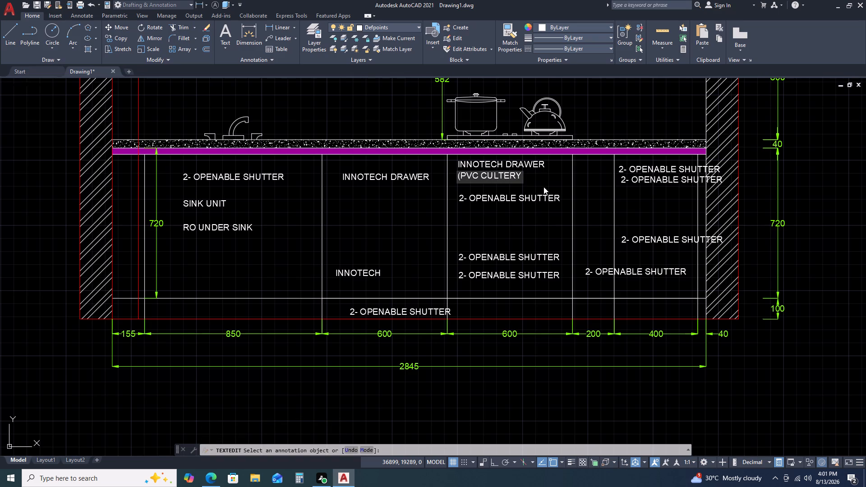
pyautogui.press('space')
pyautogui.write('TREY')
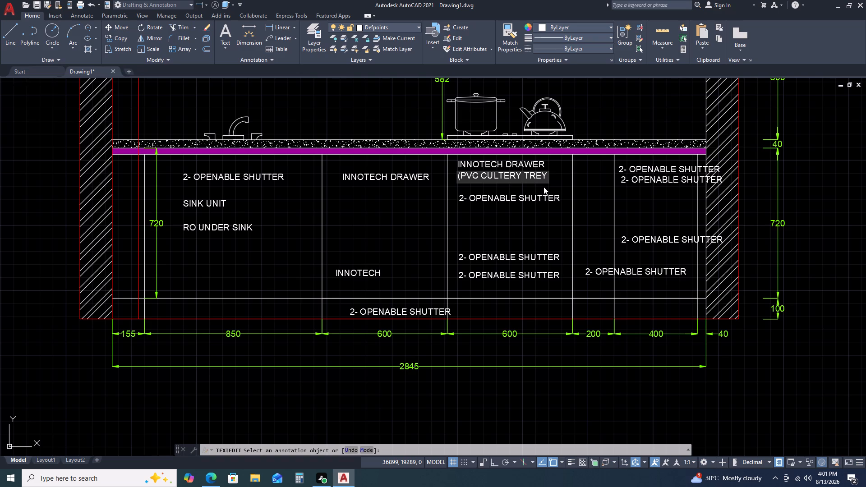
pyautogui.hotkey('shift', ')')
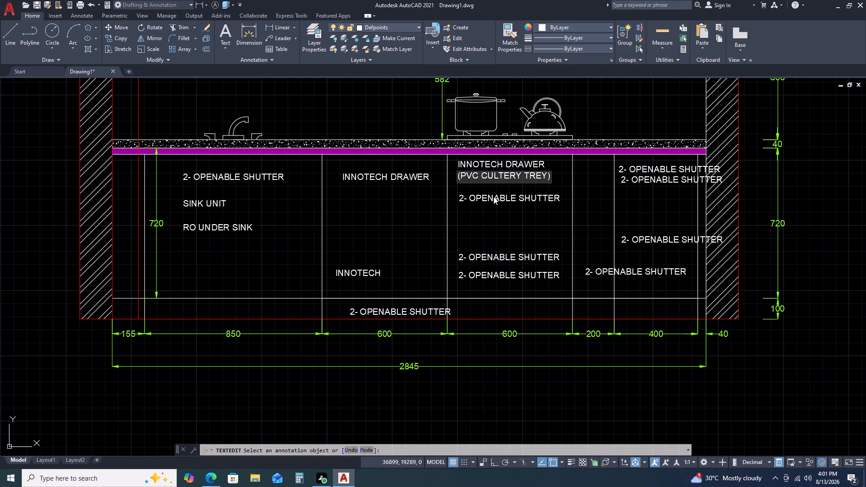
pyautogui.click(493, 197)
# Change the third and fourth labels from the top in the 600 mm hob cabinet to "INNOTECH DRAWER".
pyautogui.click(493, 197)
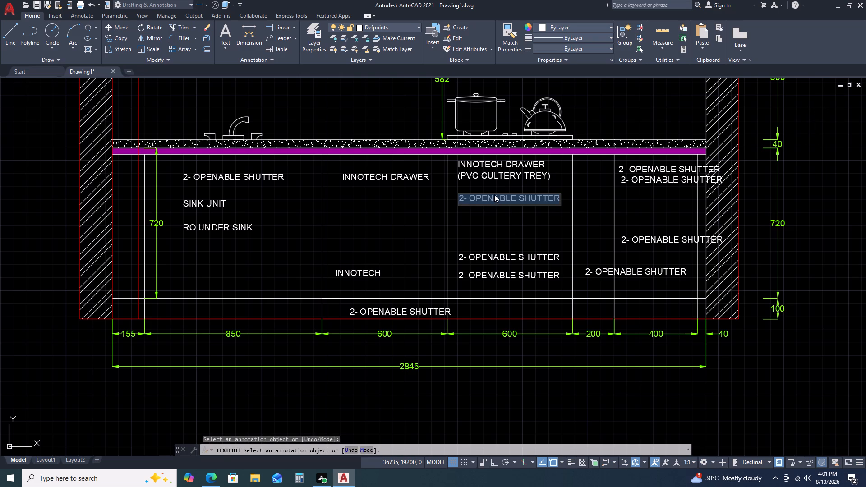
pyautogui.write('ON')
pyautogui.press('BackSpace')
pyautogui.press('BackSpace')
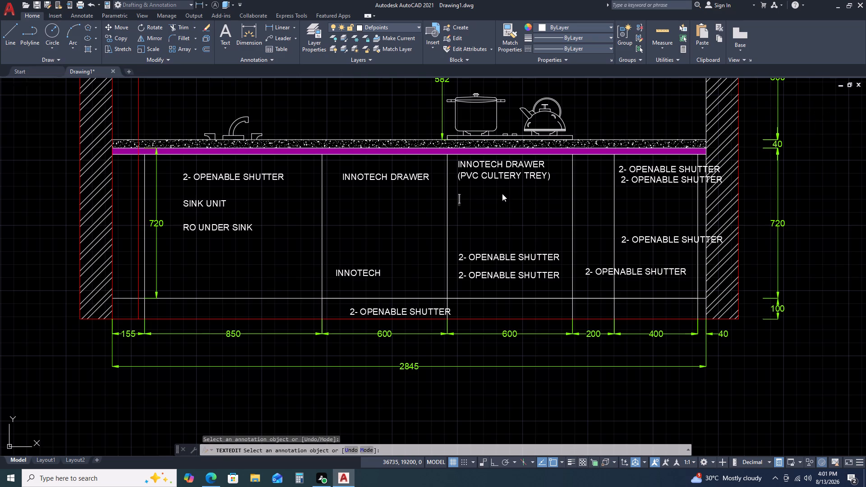
pyautogui.write('INNOTECH DRAWER')
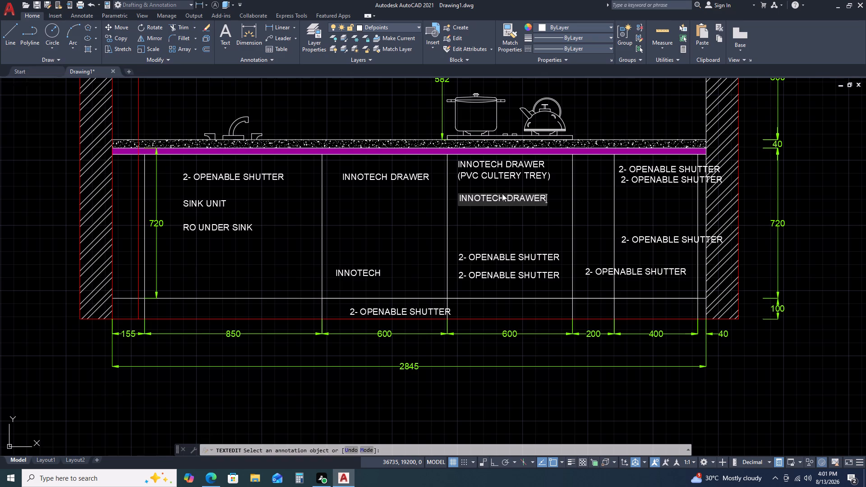
pyautogui.click(502, 256)
pyautogui.click(502, 256)
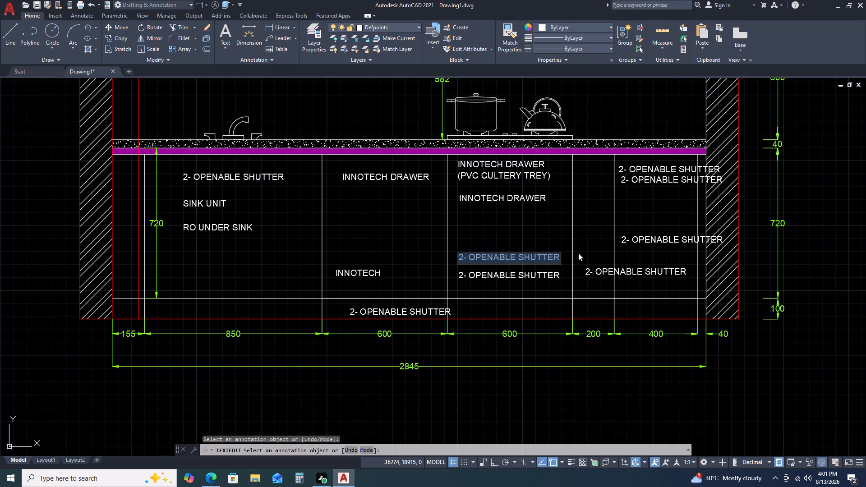
pyautogui.press('o')
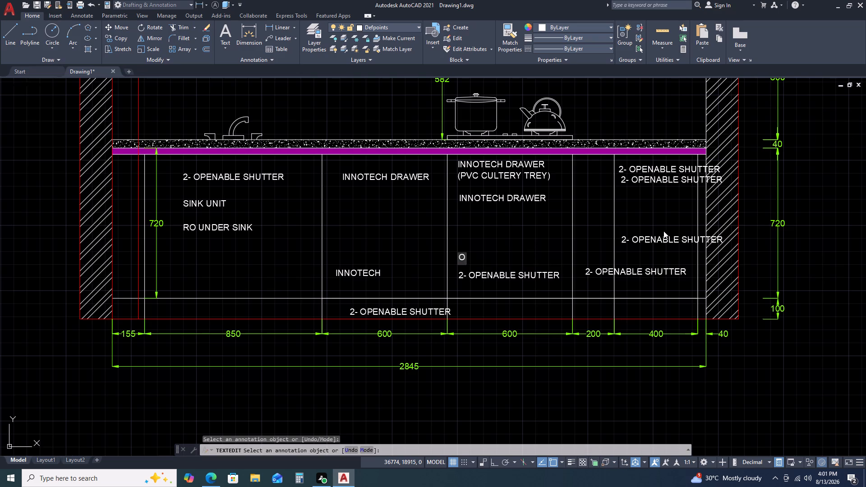
pyautogui.press('BackSpace')
pyautogui.write('IN')
pyautogui.write('NO')
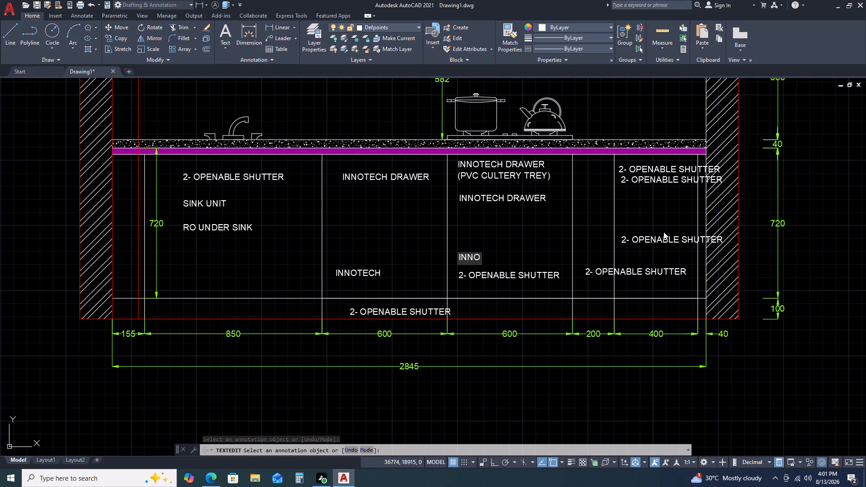
pyautogui.write('TECH DRAWER')
pyautogui.click(491, 274)
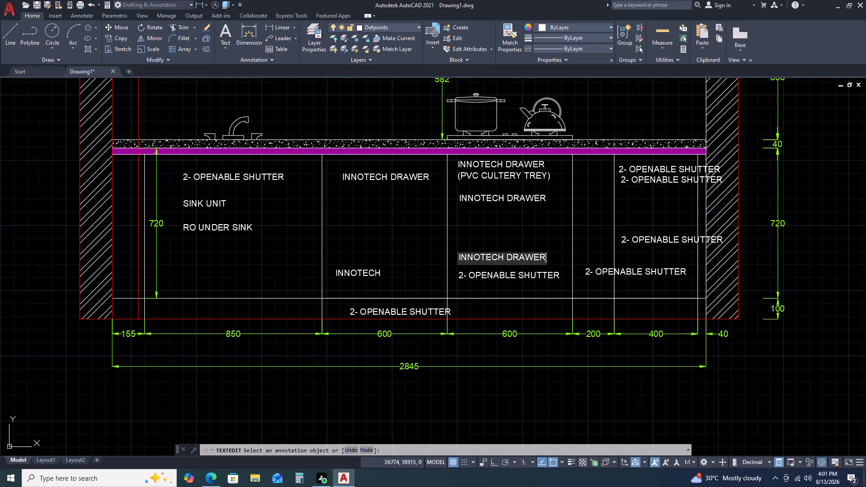
# Change the lowest label in the 600 mm hob cabinet to "(CARGO PLUS PLATE INLET)" and finish text editing.
pyautogui.click(490, 278)
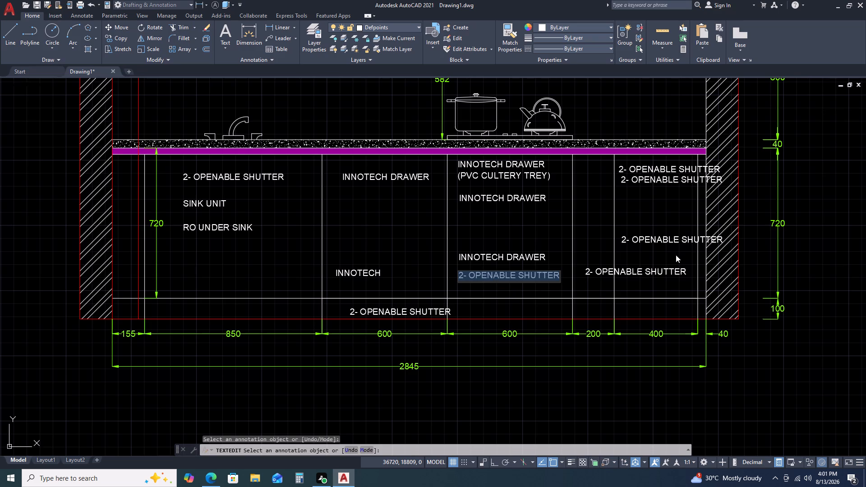
pyautogui.hotkey('shift', '(')
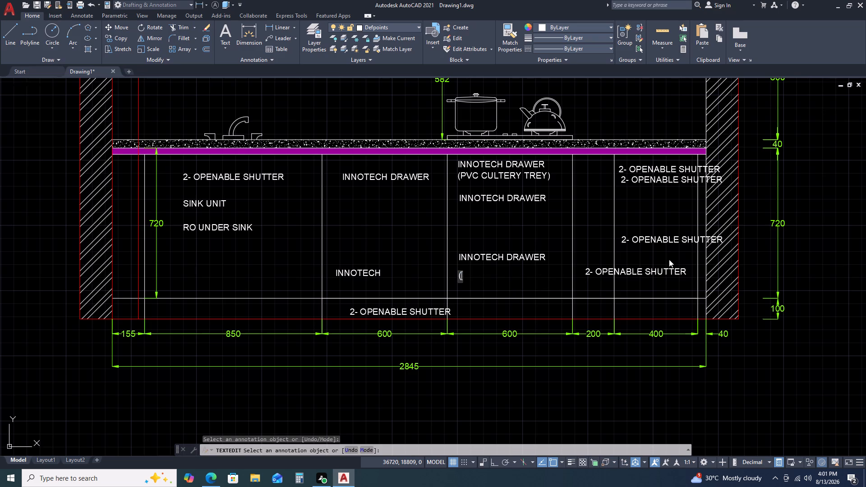
pyautogui.write('CAR')
pyautogui.press('g')
pyautogui.press('o')
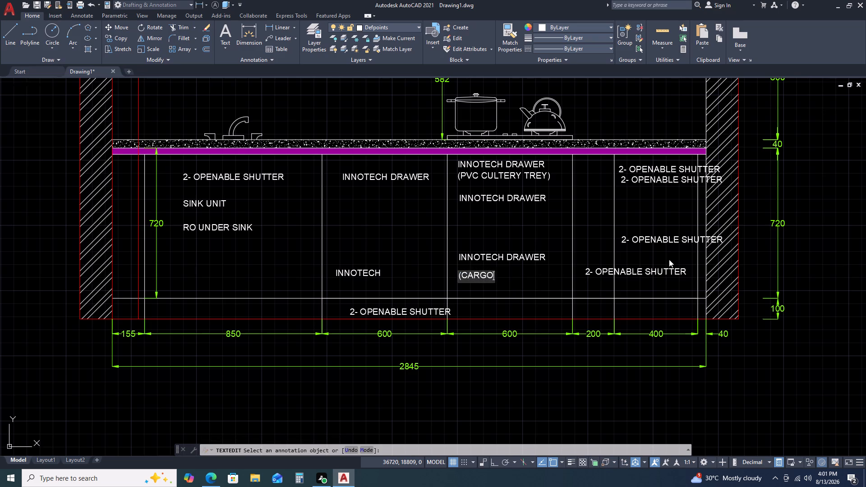
pyautogui.press('space')
pyautogui.write('PLUS')
pyautogui.press('space')
pyautogui.write('PLATE')
pyautogui.press('space')
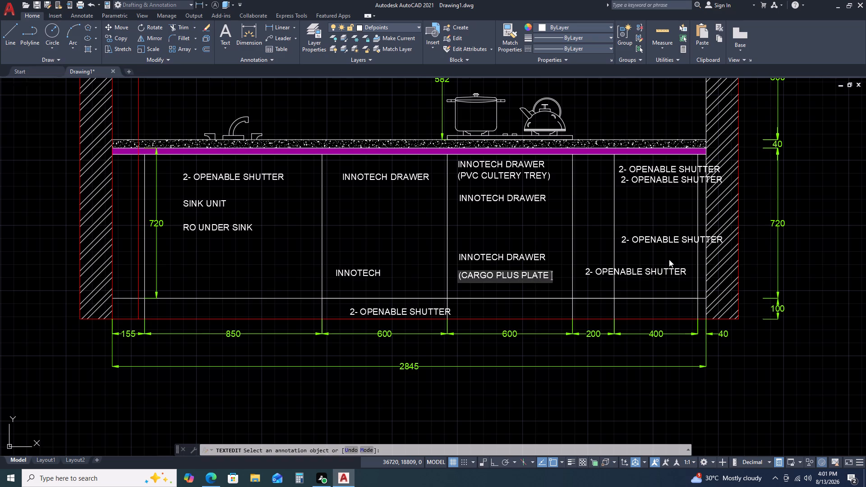
pyautogui.write('INLET')
pyautogui.hotkey('shift', ')')
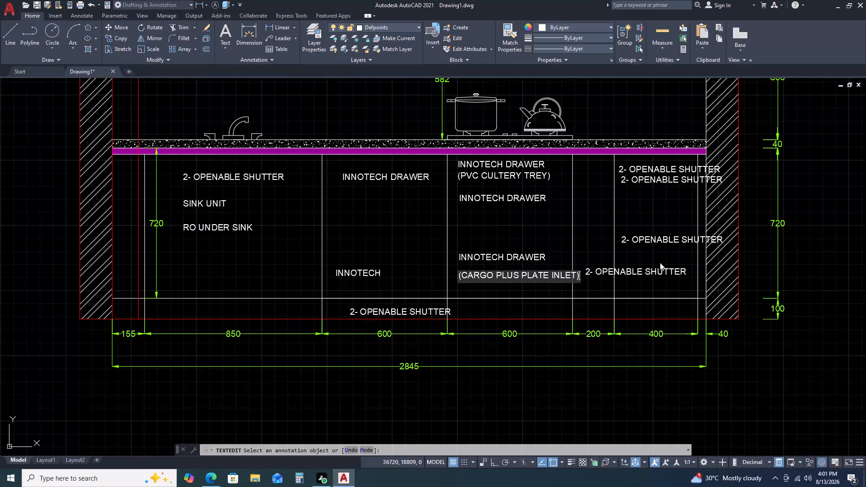
pyautogui.click(487, 229)
pyautogui.press('Escape')
# Move the "(CARGO PLUS PLATE INLET)" label slightly left so it fits inside the 600 mm hob cabinet.
pyautogui.click(461, 264)
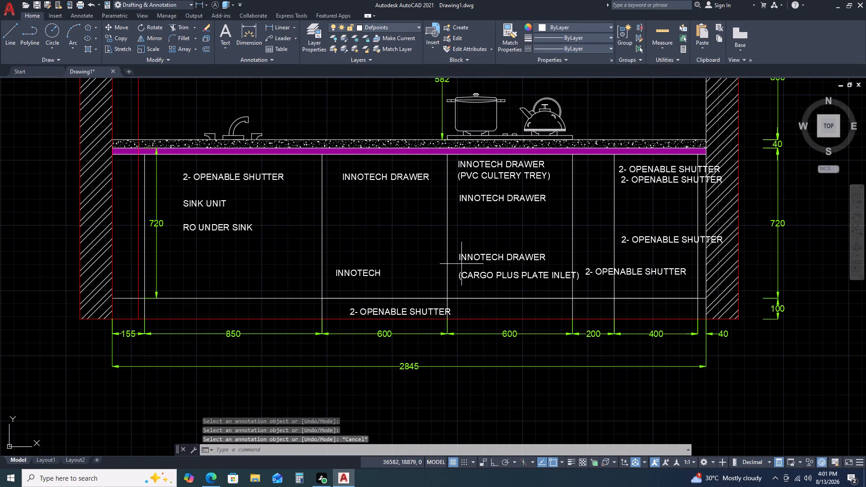
pyautogui.click(463, 279)
pyautogui.click(496, 273)
pyautogui.write('M')
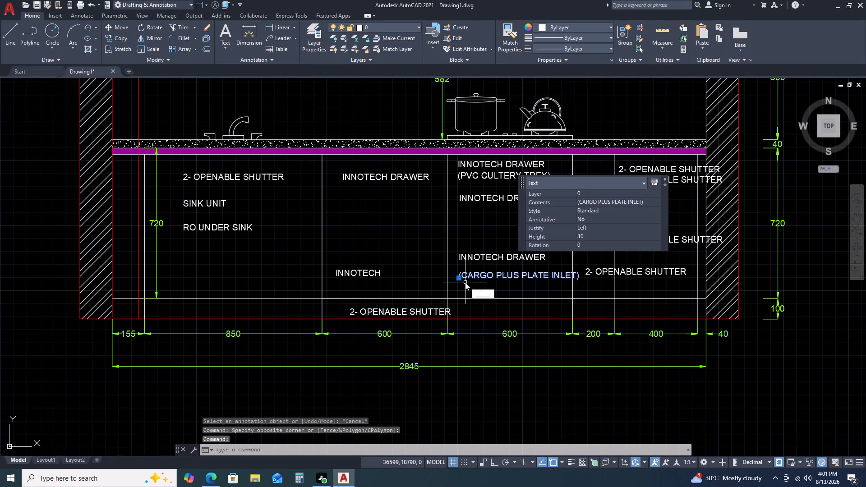
pyautogui.press('space')
pyautogui.click(471, 289)
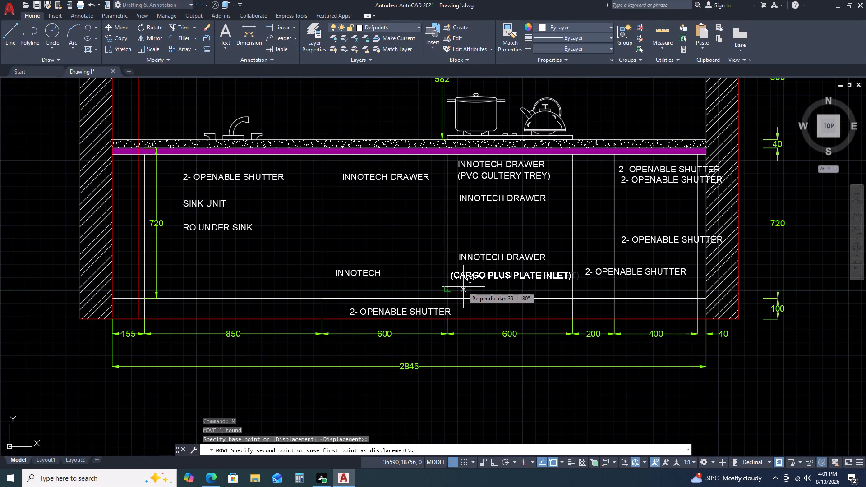
pyautogui.click(461, 287)
# Change the label overlapping the 200 mm cabinet to "BPO -3 TIER" and finish text editing.
pyautogui.moveTo(631, 235); pyautogui.dragTo(587, 259, button='middle')
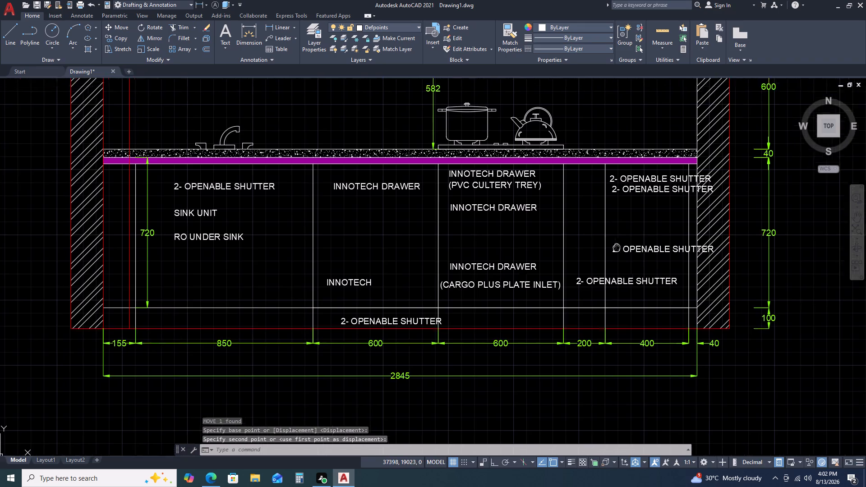
pyautogui.moveTo(587, 259); pyautogui.dragTo(504, 272, button='middle')
pyautogui.moveTo(474, 272); pyautogui.dragTo(456, 274, button='middle')
pyautogui.doubleClick(491, 312)
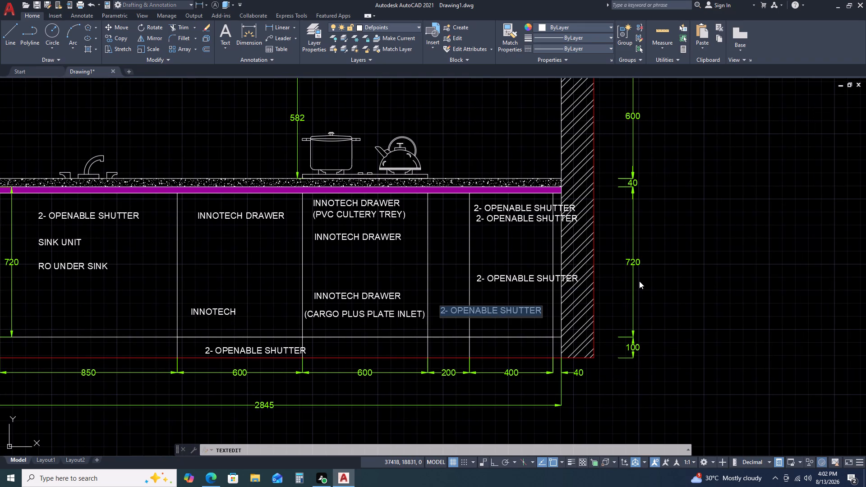
pyautogui.write('BPO')
pyautogui.press('space')
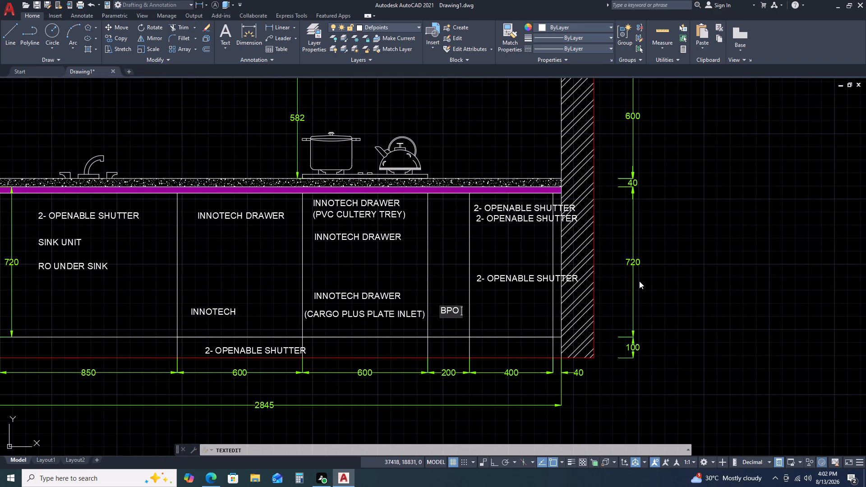
pyautogui.write('-3')
pyautogui.press('space')
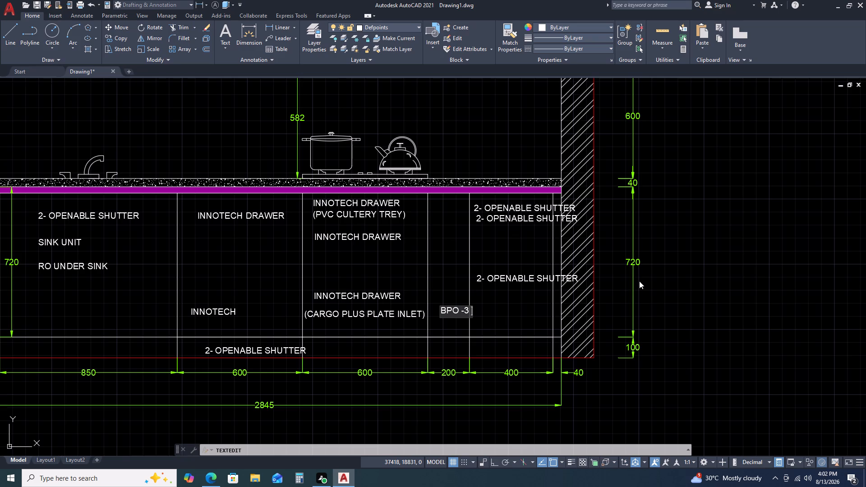
pyautogui.write('TI')
pyautogui.write('ER')
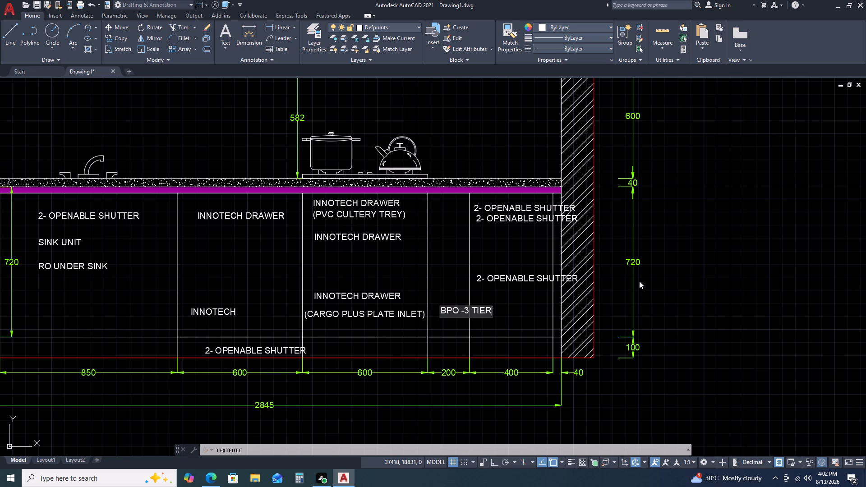
pyautogui.click(457, 276)
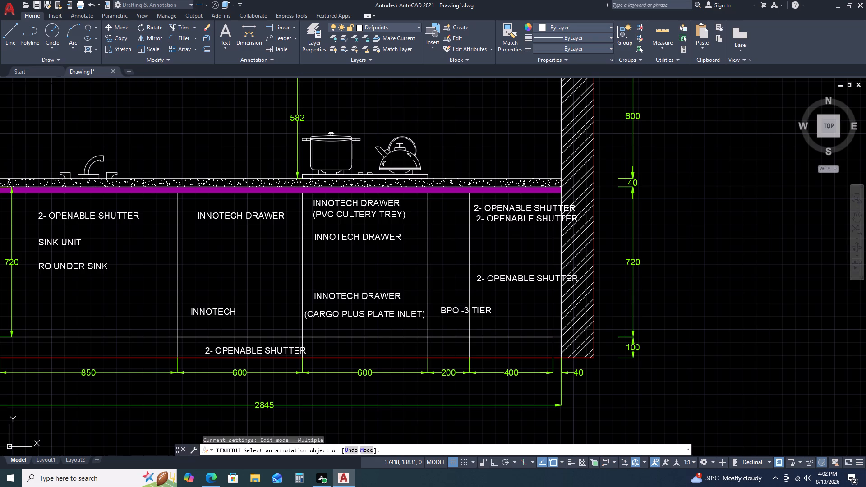
pyautogui.press('Escape')
# Set the rotation of the "BPO -3 TIER" label to 90.
pyautogui.click(459, 306)
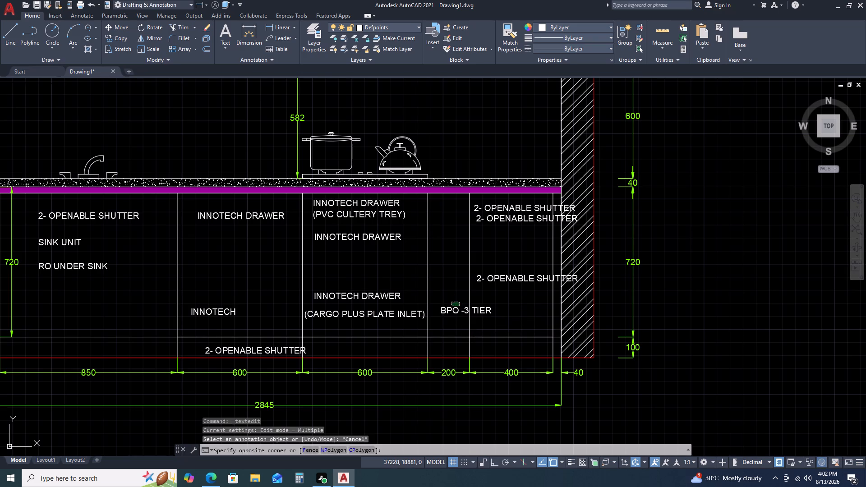
pyautogui.click(451, 302)
pyautogui.click(451, 308)
pyautogui.click(542, 280)
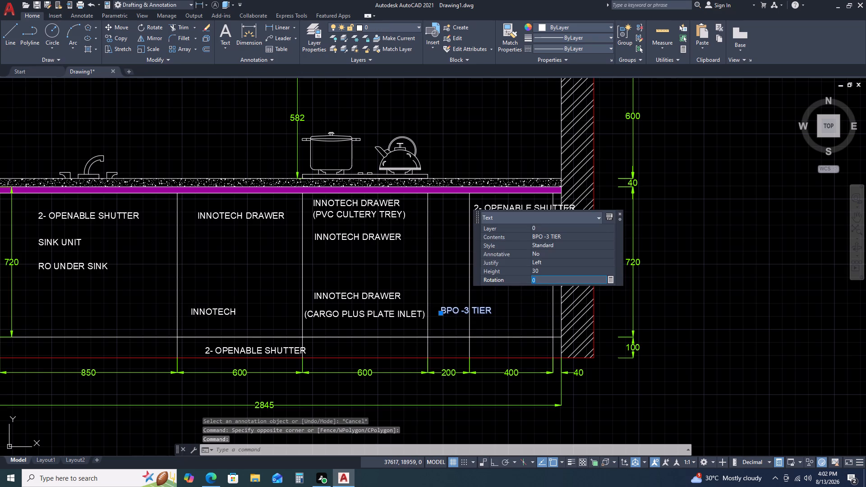
pyautogui.press('9')
pyautogui.press('0')
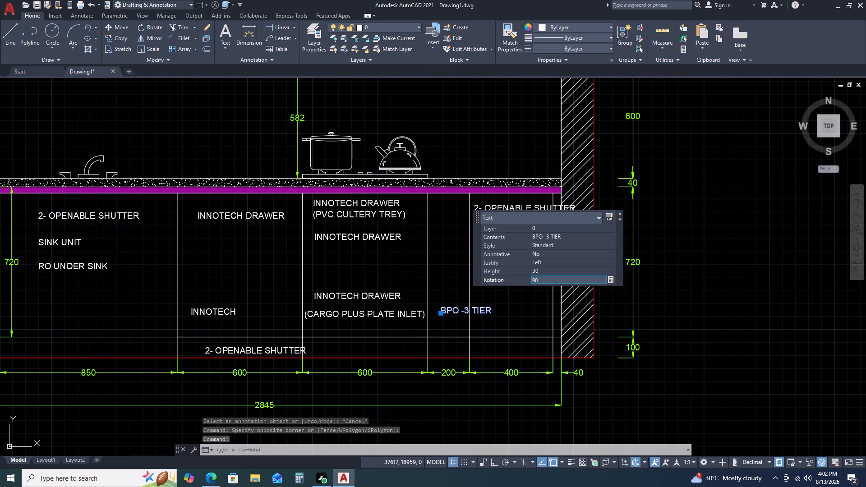
pyautogui.press('Return')
pyautogui.click(522, 294)
pyautogui.press('Escape')
pyautogui.press('Escape')
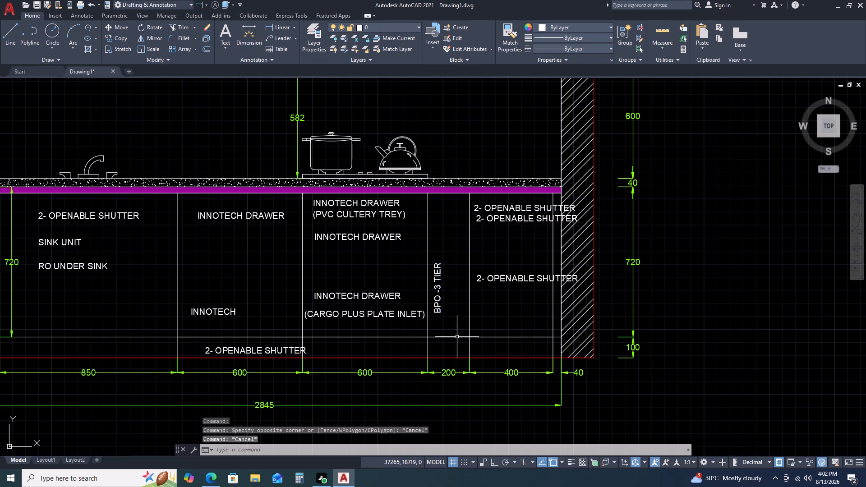
# Move the vertical "BPO -3 TIER" label up and right to the middle of the 200 mm cabinet.
pyautogui.click(445, 318)
pyautogui.click(438, 297)
pyautogui.press('m')
pyautogui.press('space')
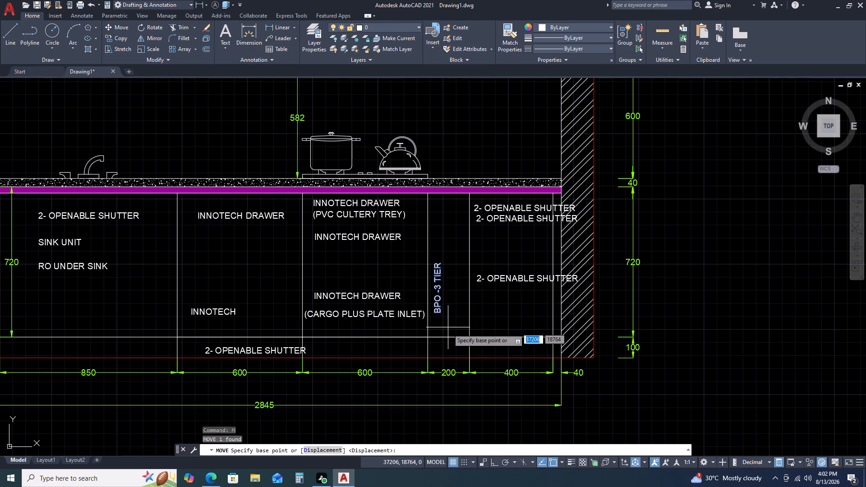
pyautogui.click(448, 330)
pyautogui.click(458, 319)
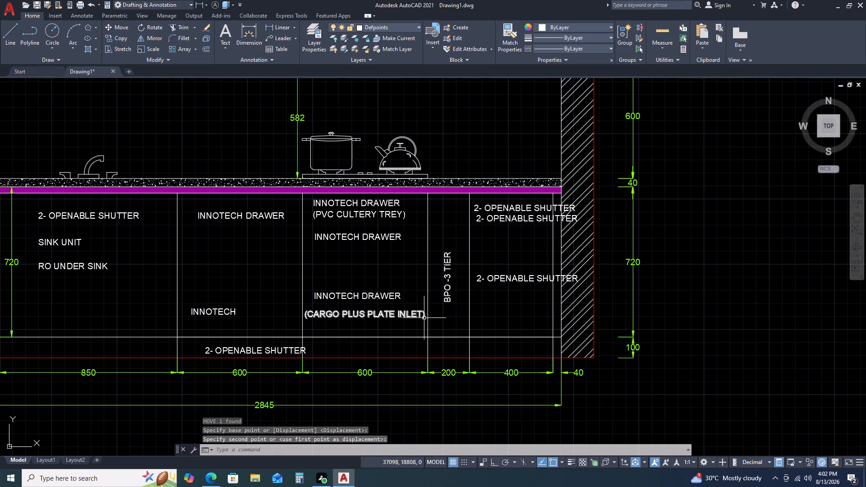
# Change the two upper labels in the 400 mm cabinet to "1-OPENABLE" and "SHUTTER".
pyautogui.doubleClick(509, 211)
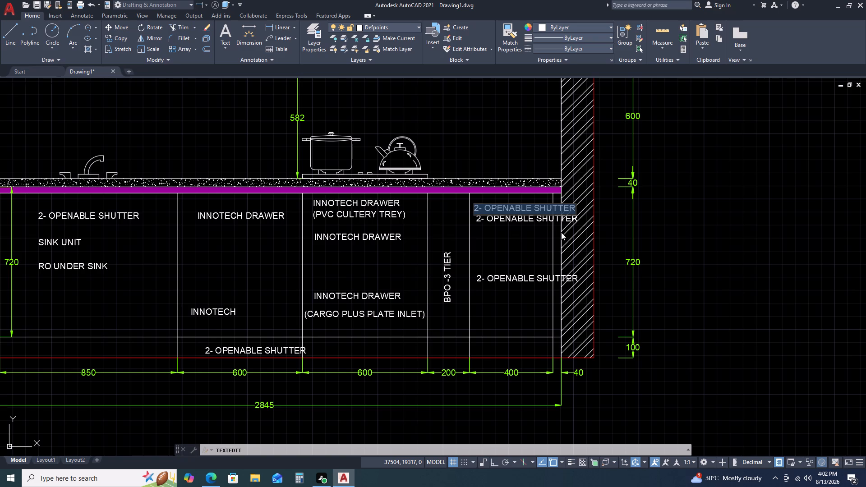
pyautogui.press('1')
pyautogui.press('-')
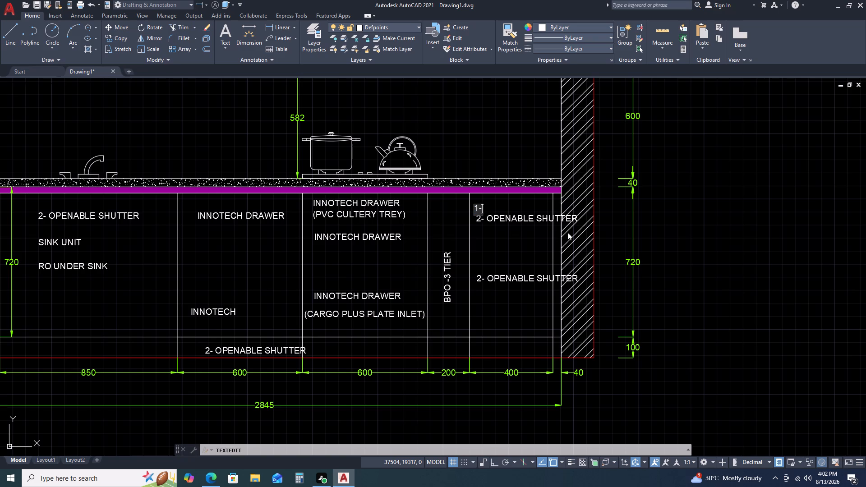
pyautogui.write('OPENABLE')
pyautogui.press('space')
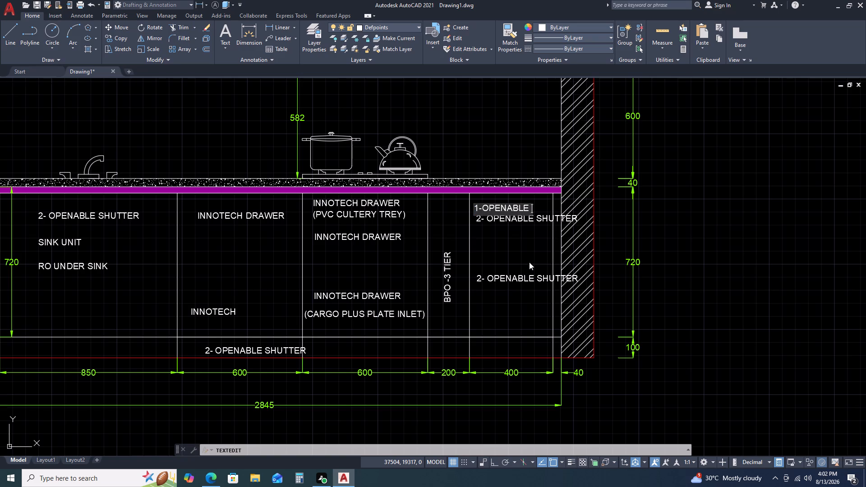
pyautogui.click(524, 215)
pyautogui.doubleClick(521, 218)
pyautogui.click(521, 218)
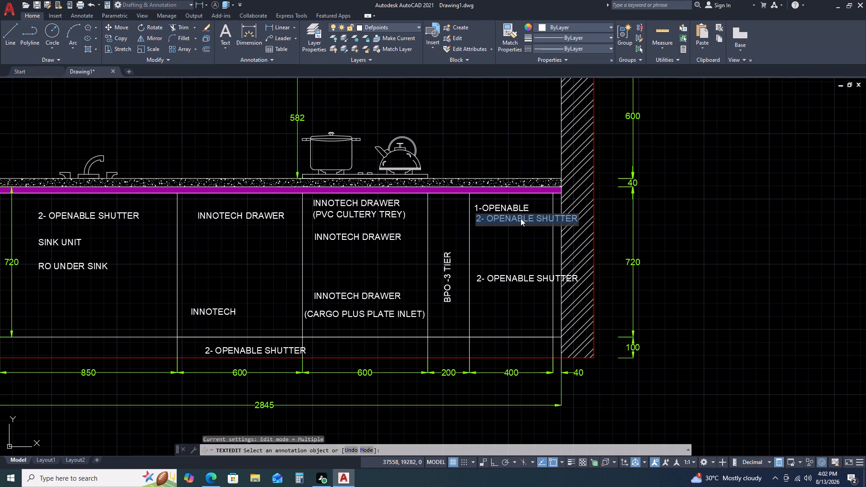
pyautogui.write('SHUTTER')
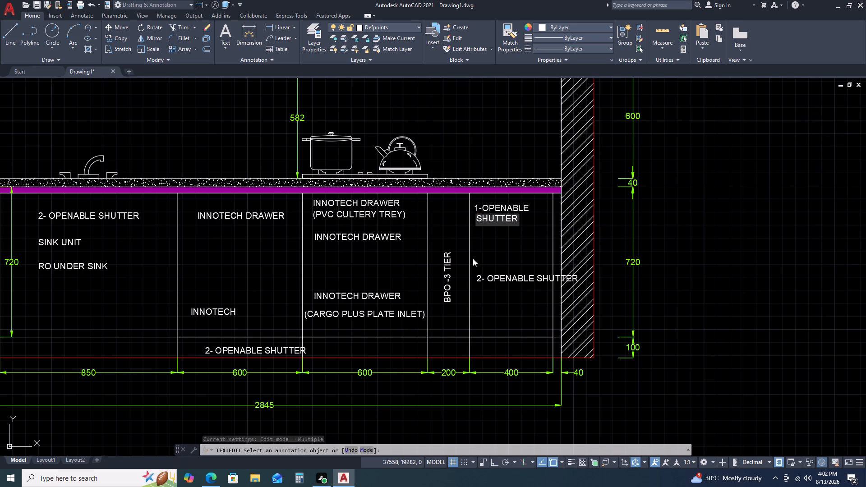
pyautogui.click(493, 272)
# Change the lowest label in the 400 mm cabinet to "CYLINDER UNIT" and finish text editing.
pyautogui.click(497, 277)
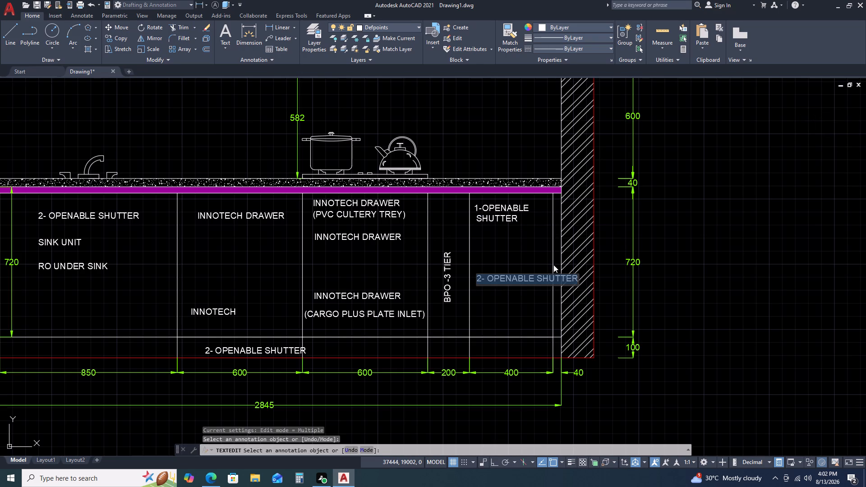
pyautogui.write('CYLINDER')
pyautogui.press('space')
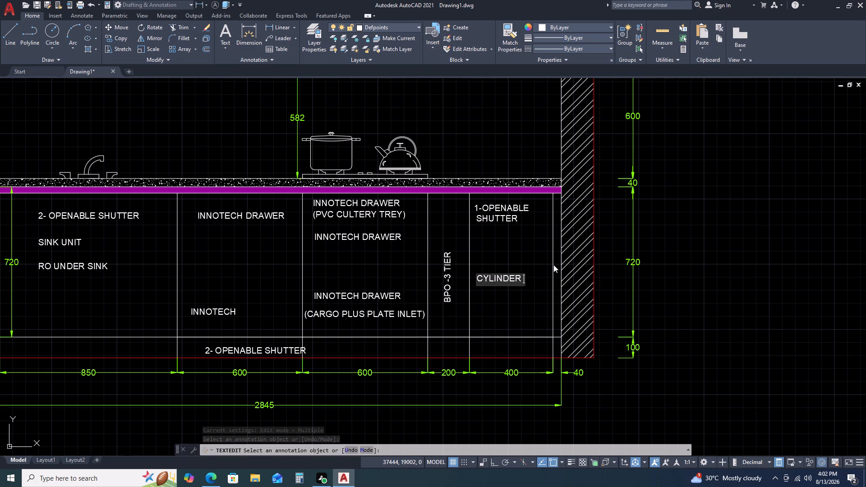
pyautogui.write('UNIT')
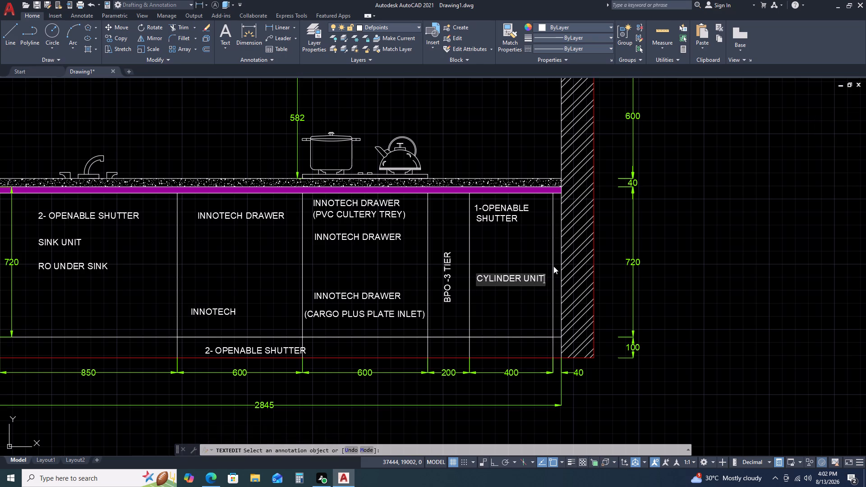
pyautogui.click(728, 379)
pyautogui.press('Escape')
# Copy the vertical "BPO -3 TIER" label into the 40 mm filler strip beside the right wall.
pyautogui.scroll(1, 404, 305)
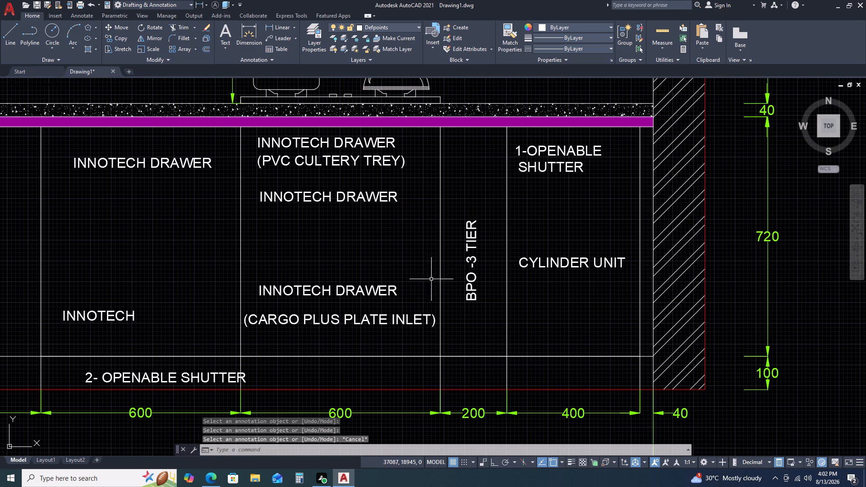
pyautogui.click(512, 272)
pyautogui.press('Escape')
pyautogui.click(479, 272)
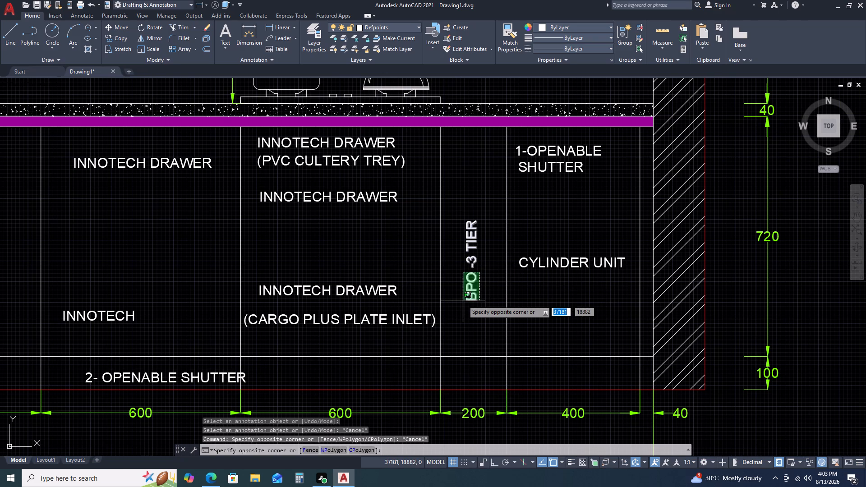
pyautogui.press('c')
pyautogui.write('O')
pyautogui.press('space')
pyautogui.moveTo(455, 297); pyautogui.dragTo(464, 298)
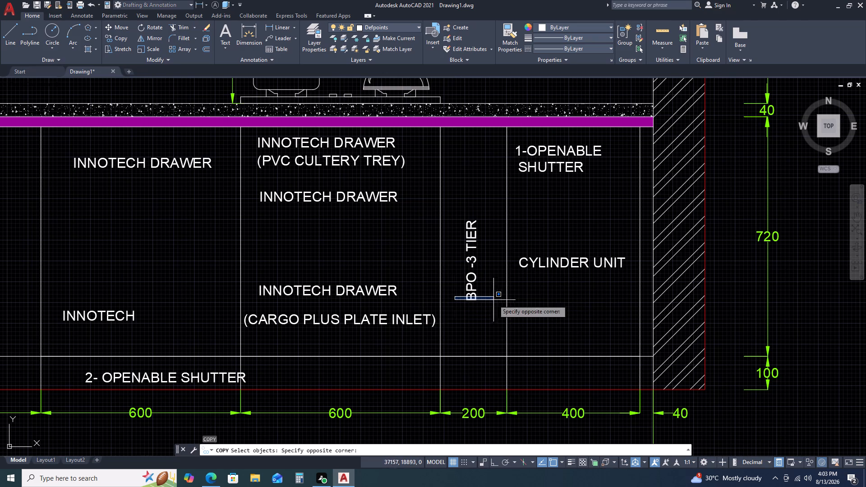
pyautogui.click(481, 290)
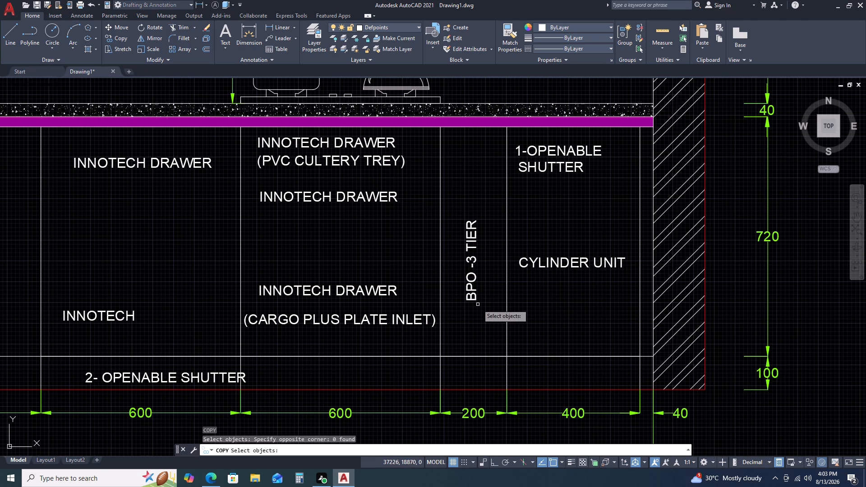
pyautogui.click(478, 304)
pyautogui.click(469, 286)
pyautogui.press('space')
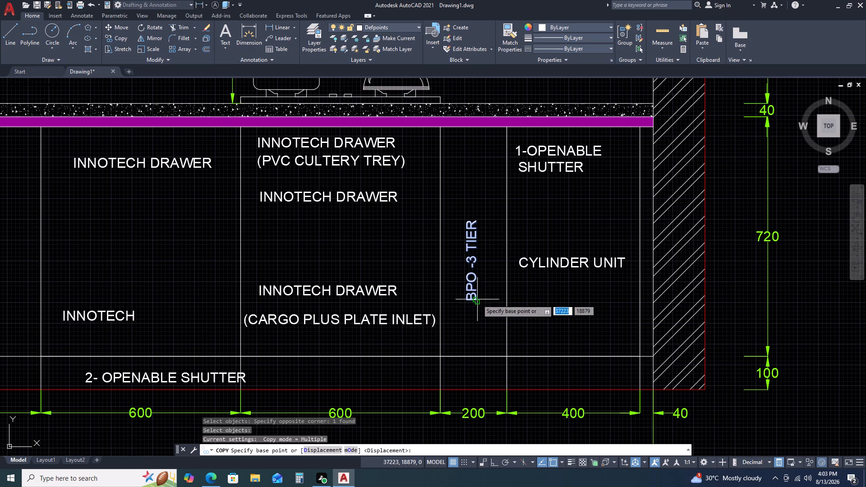
pyautogui.doubleClick(476, 299)
pyautogui.click(652, 296)
# Place another copy of the "BPO -3 TIER" label in the 155 mm section beside the left wall and end copying.
pyautogui.scroll(-3, 343, 303)
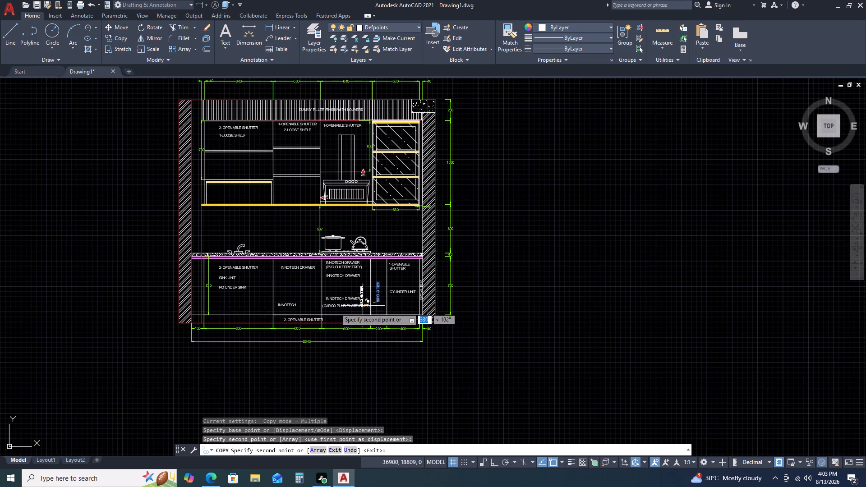
pyautogui.scroll(4, 205, 309)
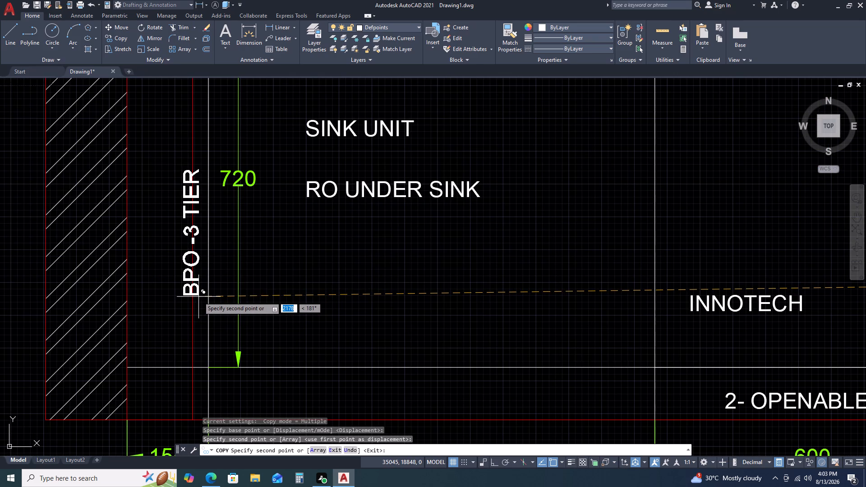
pyautogui.scroll(-4, 205, 277)
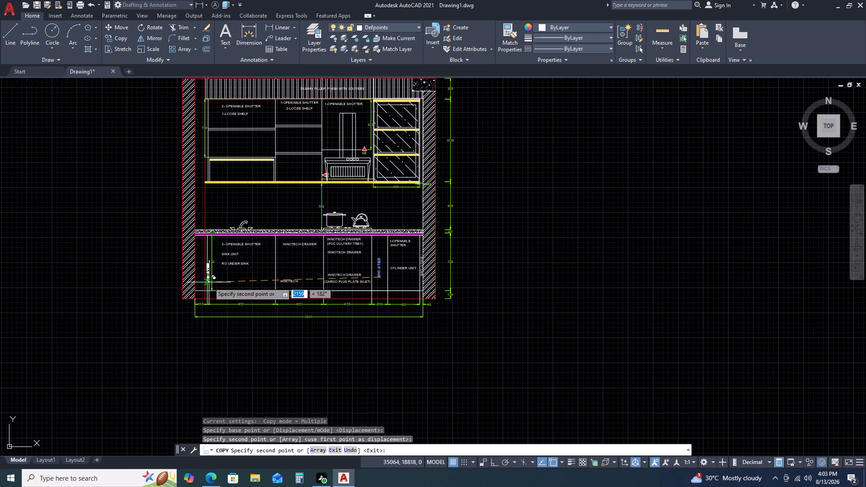
pyautogui.press('F8')
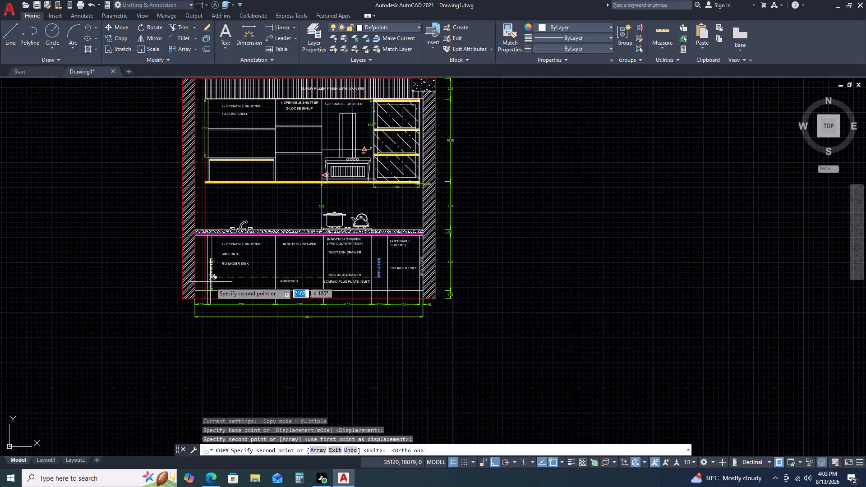
pyautogui.scroll(3, 210, 282)
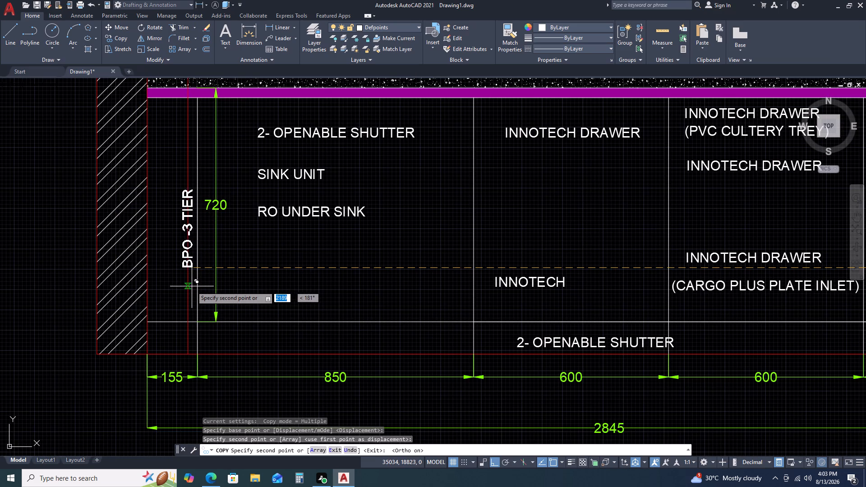
pyautogui.click(192, 286)
pyautogui.press('Escape')
# Change the vertical "BPO -3 TIER" label in the 155 mm section beside the left wall to "FILLER".
pyautogui.doubleClick(186, 282)
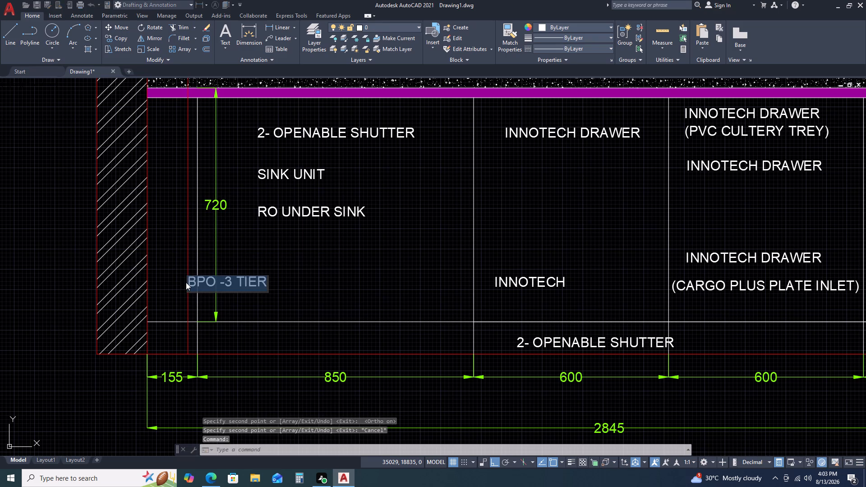
pyautogui.write('FILE')
pyautogui.press('BackSpace')
pyautogui.write('TER')
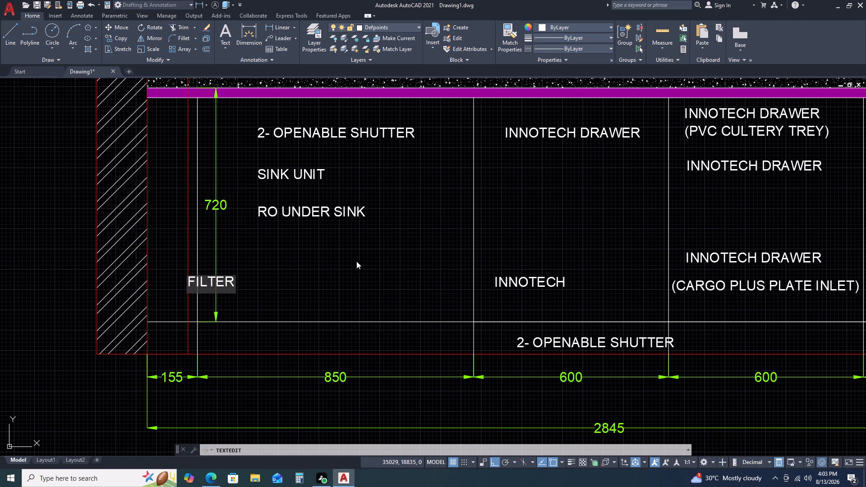
pyautogui.press('BackSpace')
pyautogui.press('BackSpace')
pyautogui.press('BackSpace')
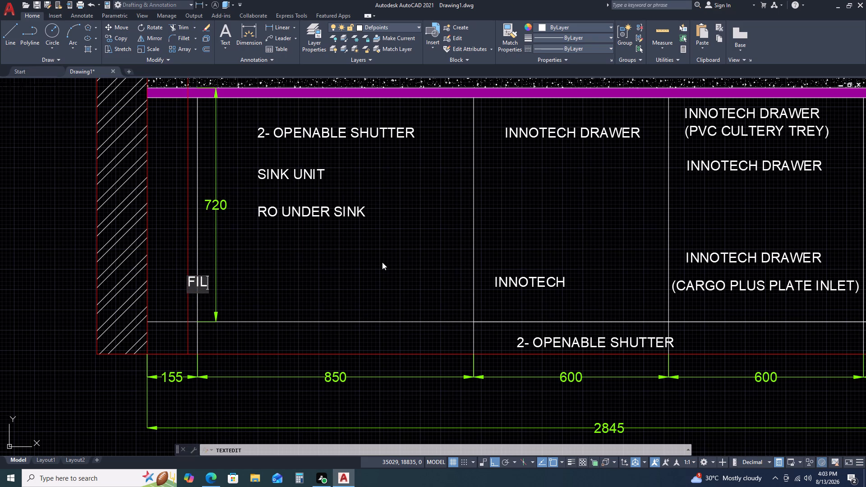
pyautogui.write('LER')
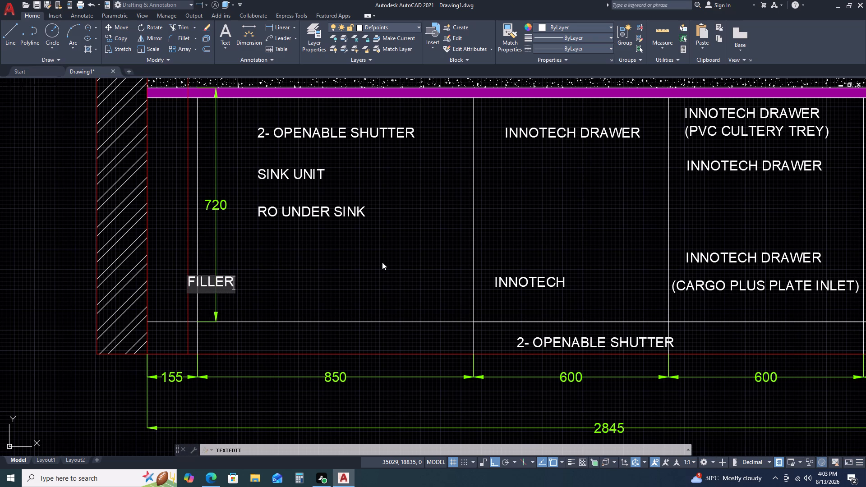
pyautogui.click(311, 293)
# Change the "BPO -3 TIER" label in the 40 mm strip beside the right wall to "FILLER" and finish text editing.
pyautogui.scroll(-4, 263, 273)
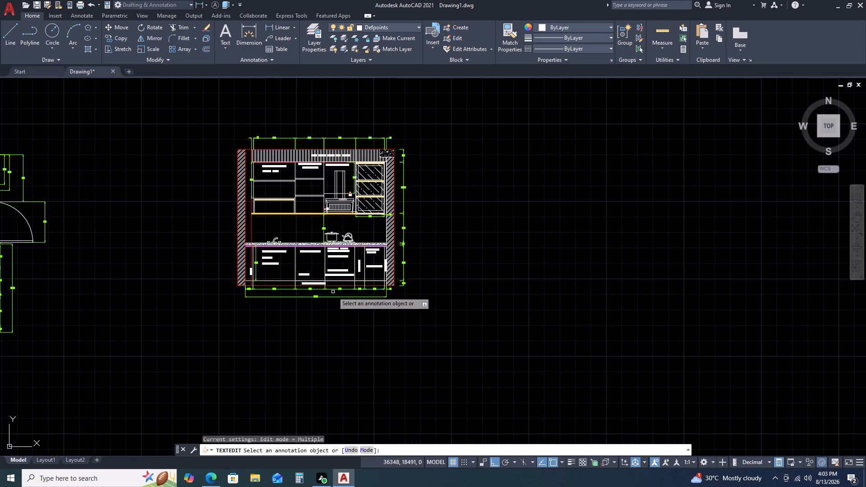
pyautogui.scroll(2, 409, 268)
pyautogui.scroll(3, 309, 272)
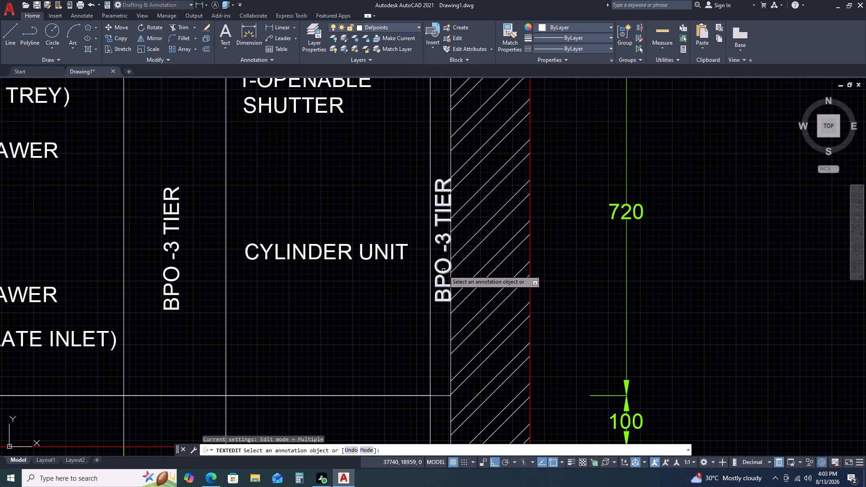
pyautogui.click(443, 272)
pyautogui.write('FI;;')
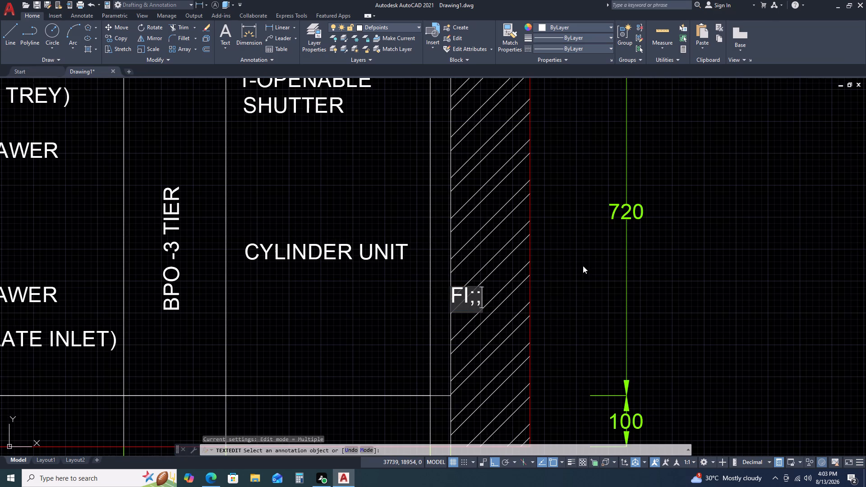
pyautogui.press('BackSpace')
pyautogui.press('BackSpace')
pyautogui.write('LL')
pyautogui.write('ER')
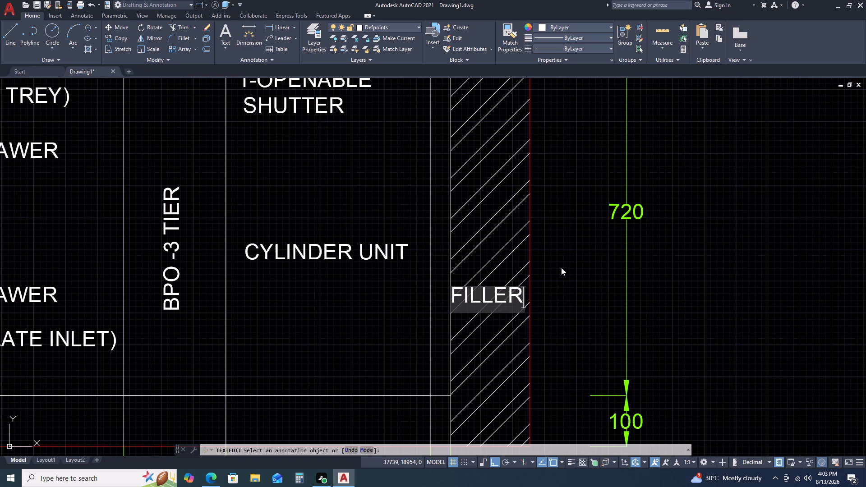
pyautogui.click(561, 267)
pyautogui.press('Escape')
# Add a 315 mm vertical linear dimension downward from the counter underside along the divider between the two 600 mm base cabinets.
pyautogui.scroll(-3, 492, 303)
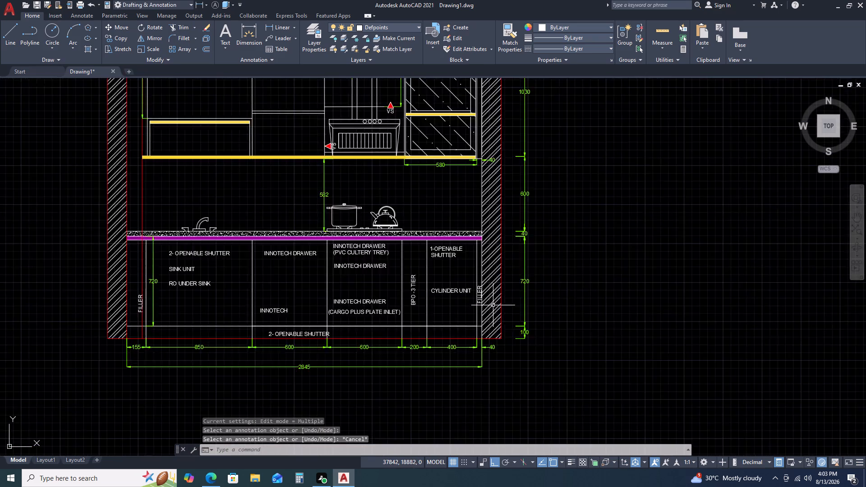
pyautogui.scroll(-1, 493, 305)
pyautogui.moveTo(483, 363); pyautogui.dragTo(483, 315, button='middle')
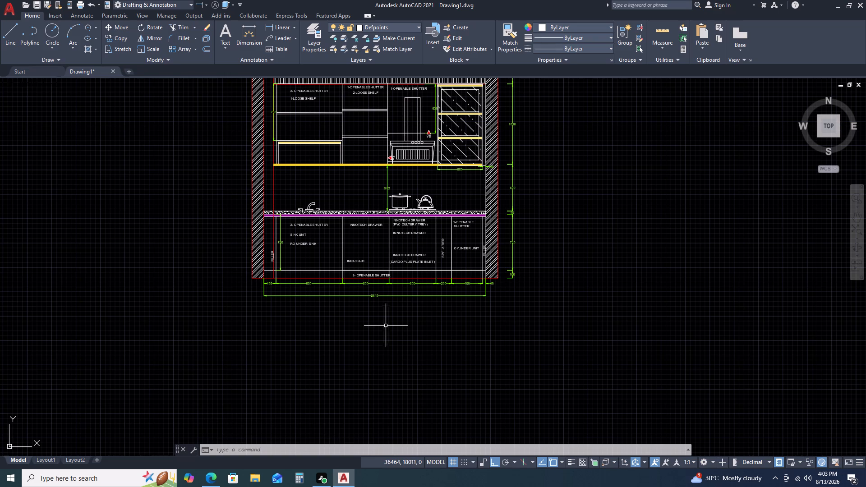
pyautogui.scroll(2, 401, 234)
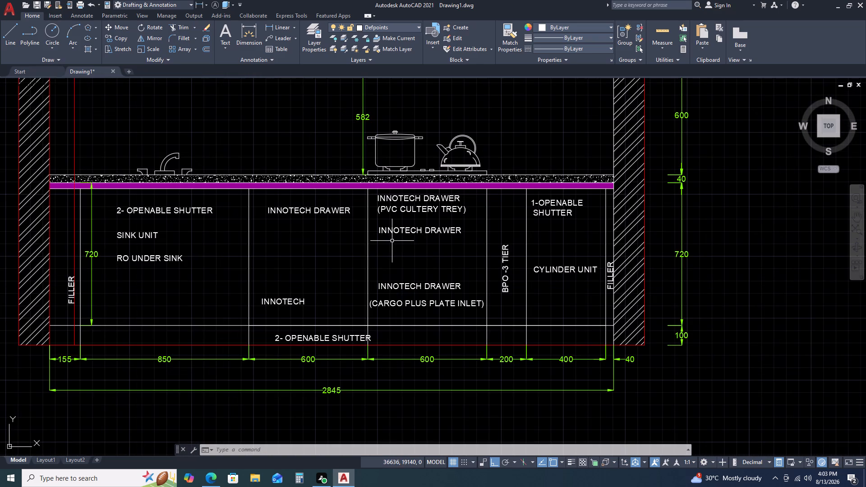
pyautogui.scroll(-2, 491, 290)
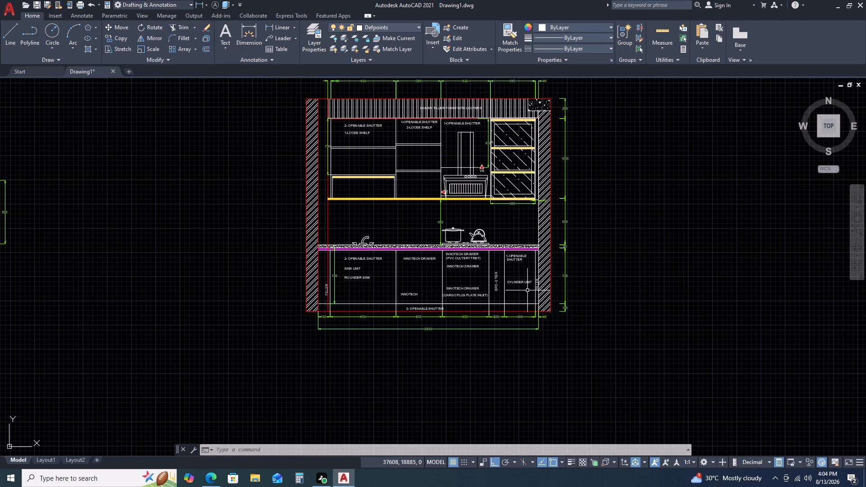
pyautogui.press('d')
pyautogui.press('l')
pyautogui.press('i')
pyautogui.press('space')
pyautogui.scroll(3, 447, 256)
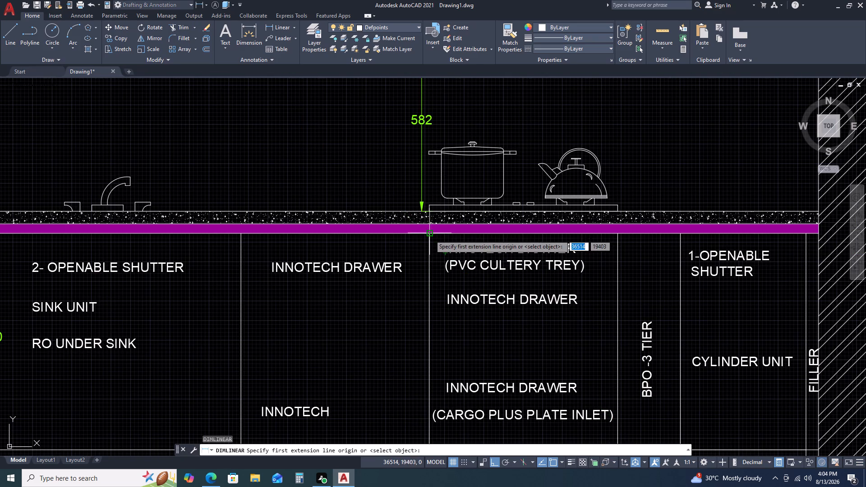
pyautogui.click(430, 234)
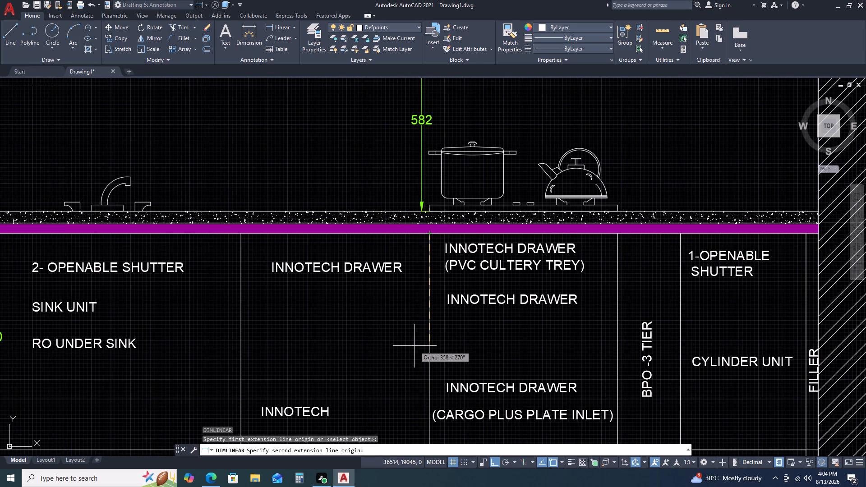
pyautogui.write('31')
pyautogui.write('5')
pyautogui.press('space')
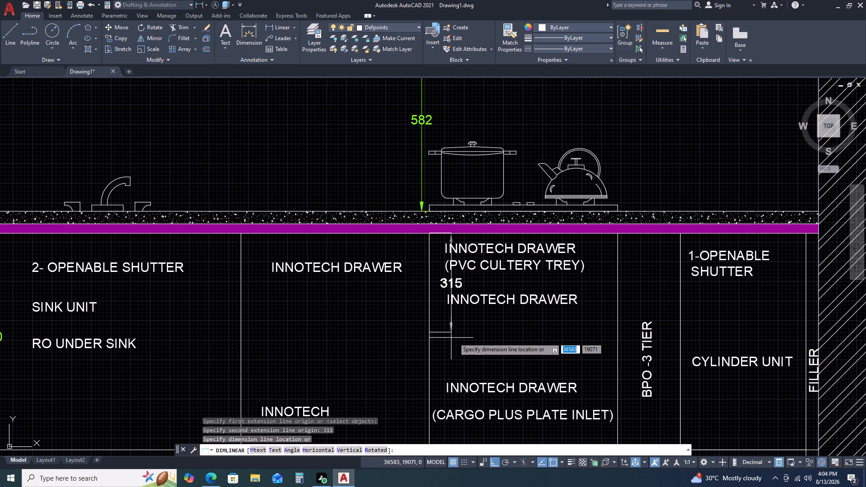
pyautogui.click(424, 350)
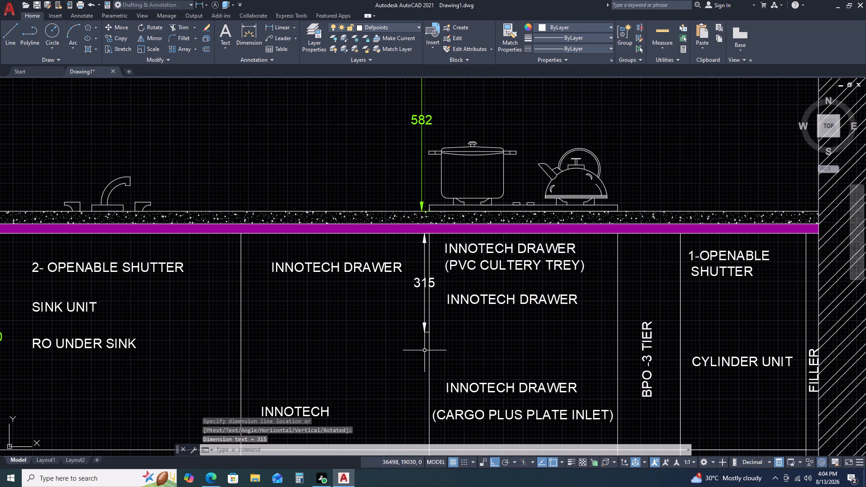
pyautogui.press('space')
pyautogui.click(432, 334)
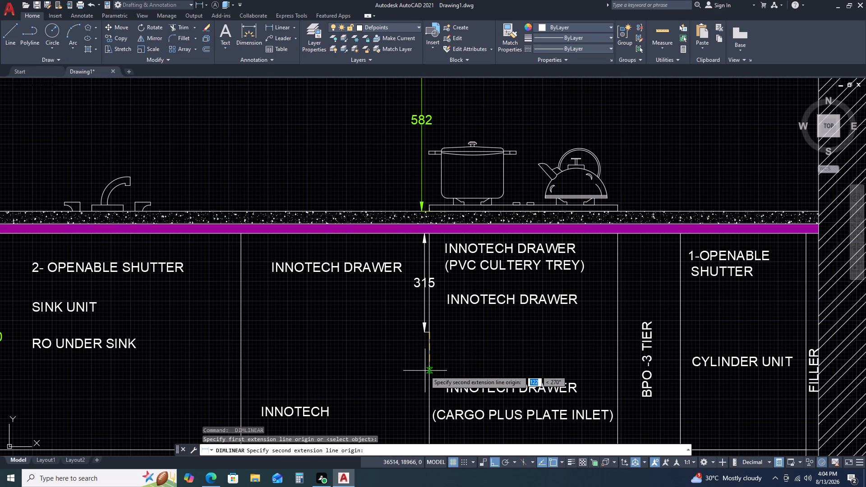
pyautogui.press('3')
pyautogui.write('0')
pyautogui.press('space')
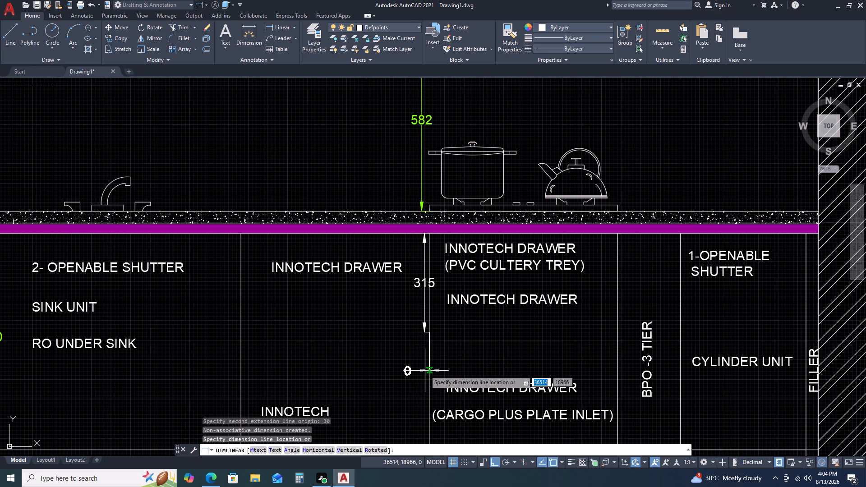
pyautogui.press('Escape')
# Add a 30 mm vertical linear dimension directly below the 315 mm one along the same cabinet divider.
pyautogui.press('space')
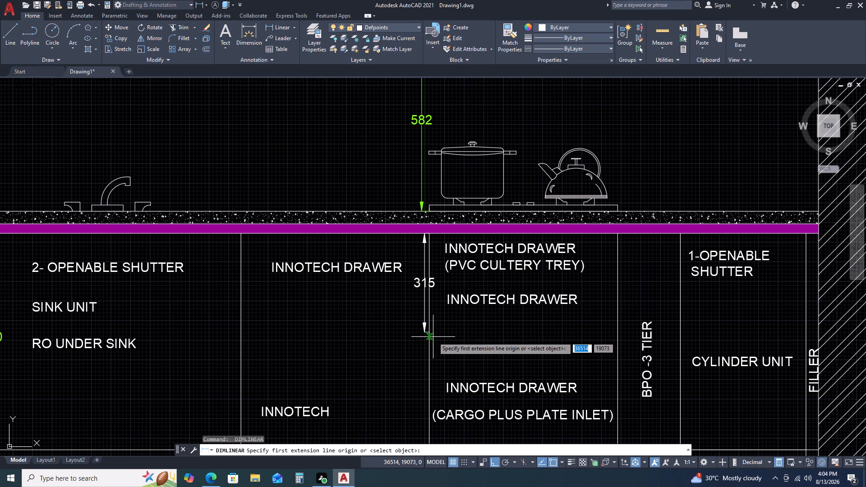
pyautogui.click(430, 334)
pyautogui.press('3')
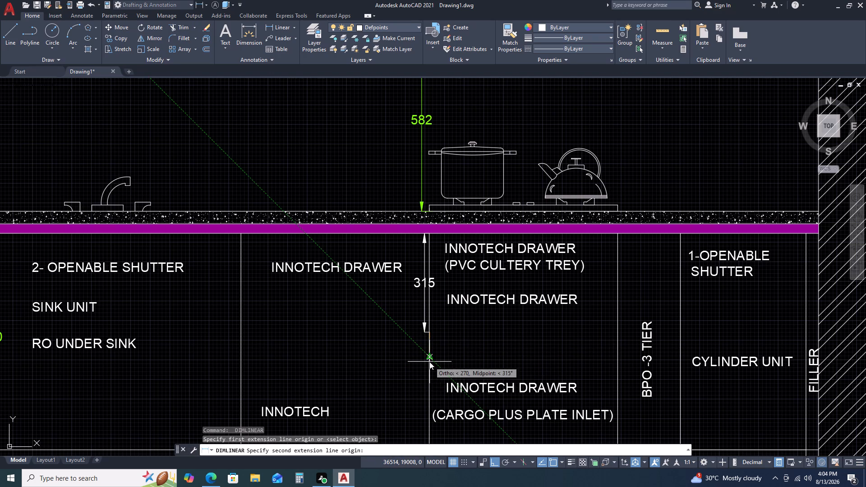
pyautogui.press('0')
pyautogui.press('space')
pyautogui.click(423, 356)
# Add a 345 mm vertical linear dimension from the bottom of the 30 mm one down to the cabinet base line.
pyautogui.press('space')
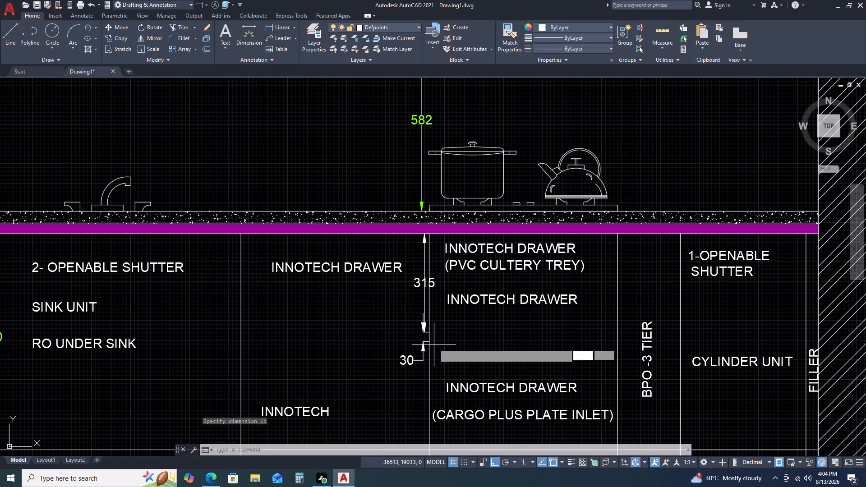
pyautogui.click(431, 342)
pyautogui.moveTo(421, 430); pyautogui.dragTo(407, 338, button='middle')
pyautogui.middleClick(407, 329)
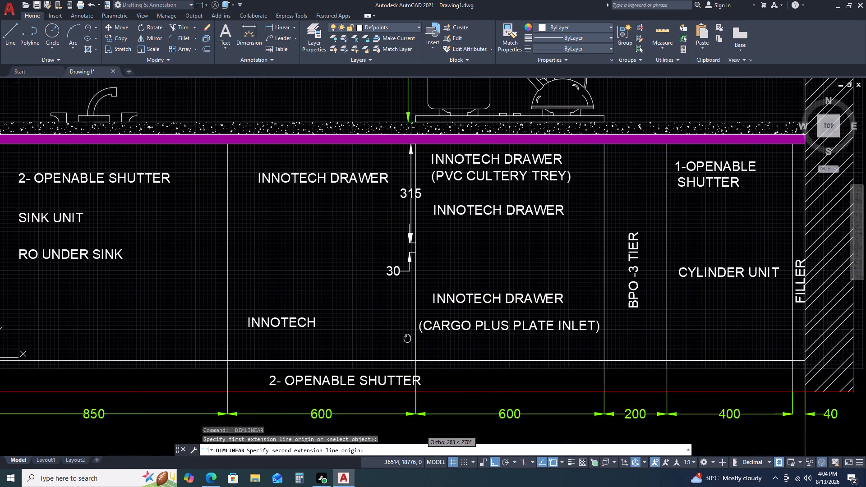
pyautogui.press('3')
pyautogui.write('45')
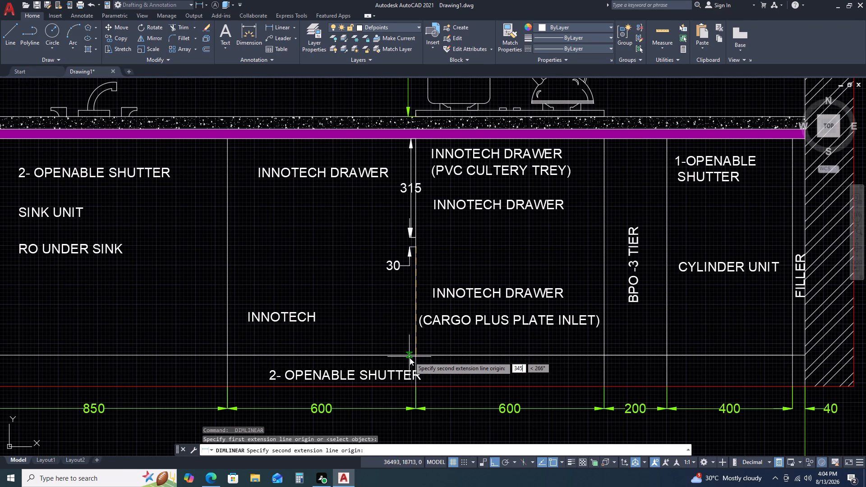
pyautogui.press('space')
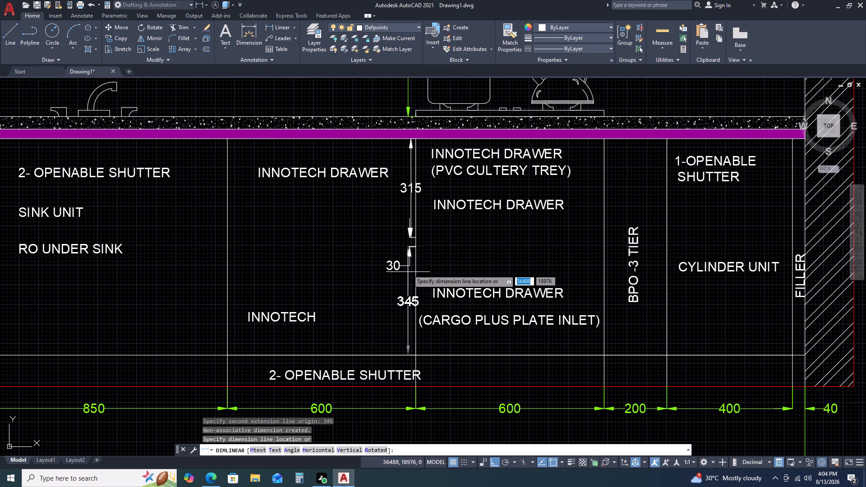
pyautogui.click(409, 248)
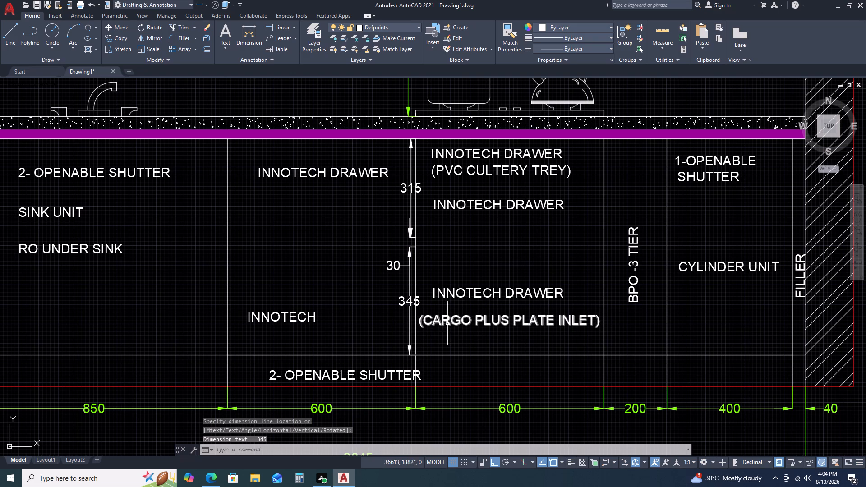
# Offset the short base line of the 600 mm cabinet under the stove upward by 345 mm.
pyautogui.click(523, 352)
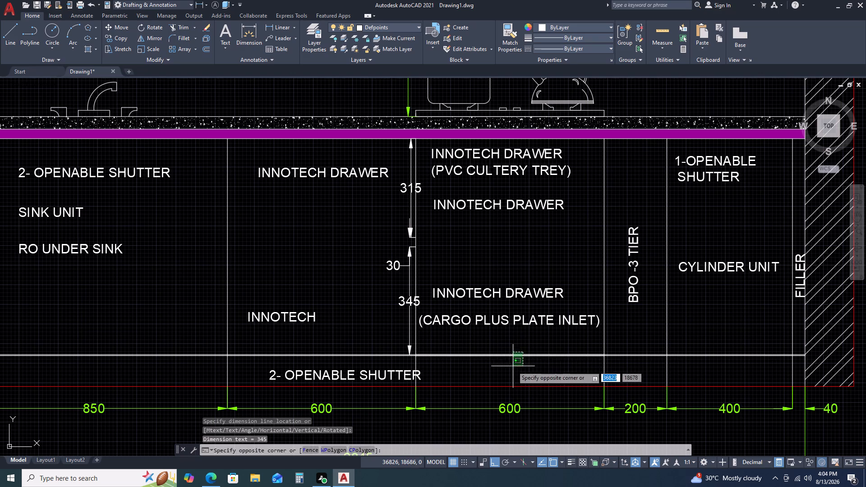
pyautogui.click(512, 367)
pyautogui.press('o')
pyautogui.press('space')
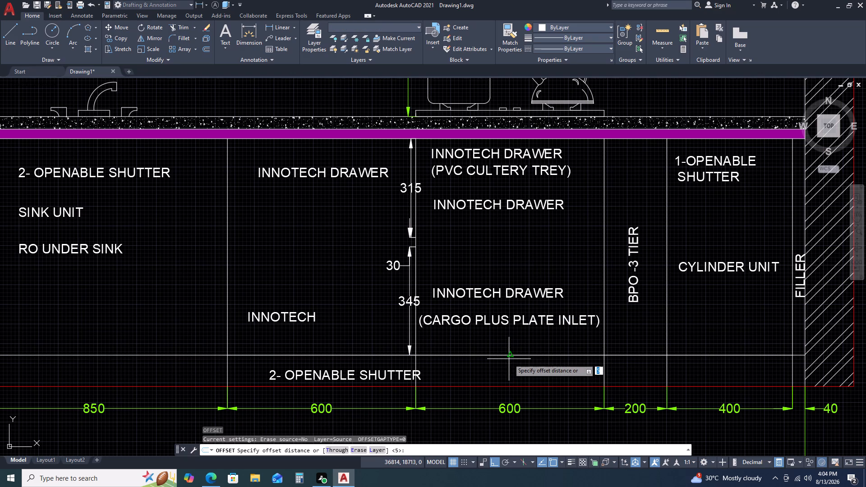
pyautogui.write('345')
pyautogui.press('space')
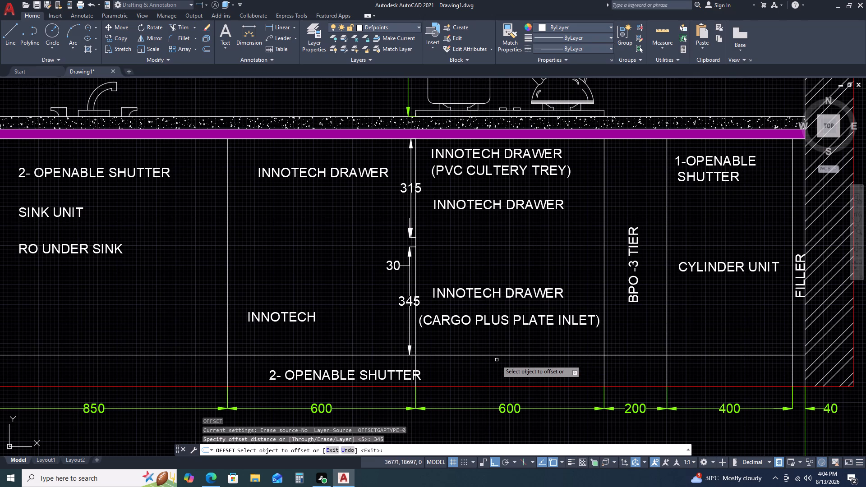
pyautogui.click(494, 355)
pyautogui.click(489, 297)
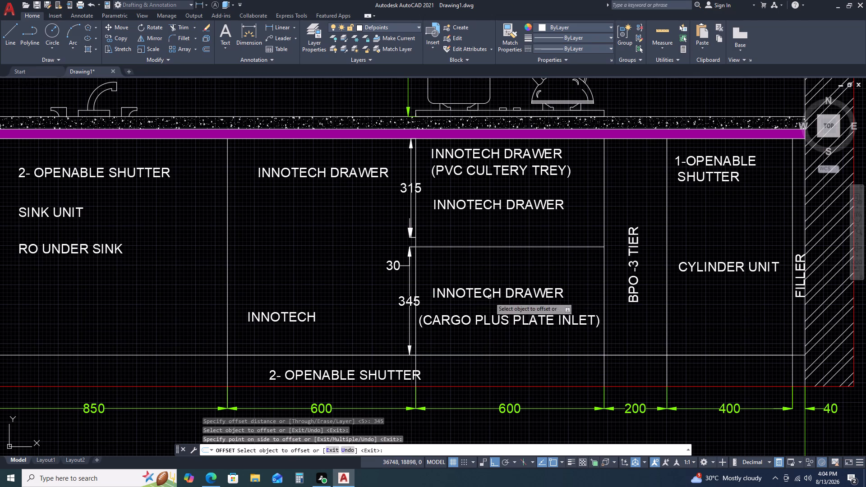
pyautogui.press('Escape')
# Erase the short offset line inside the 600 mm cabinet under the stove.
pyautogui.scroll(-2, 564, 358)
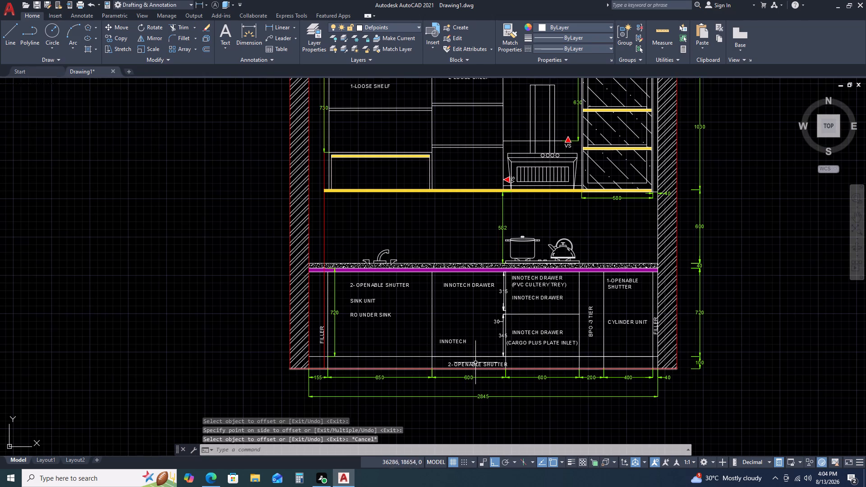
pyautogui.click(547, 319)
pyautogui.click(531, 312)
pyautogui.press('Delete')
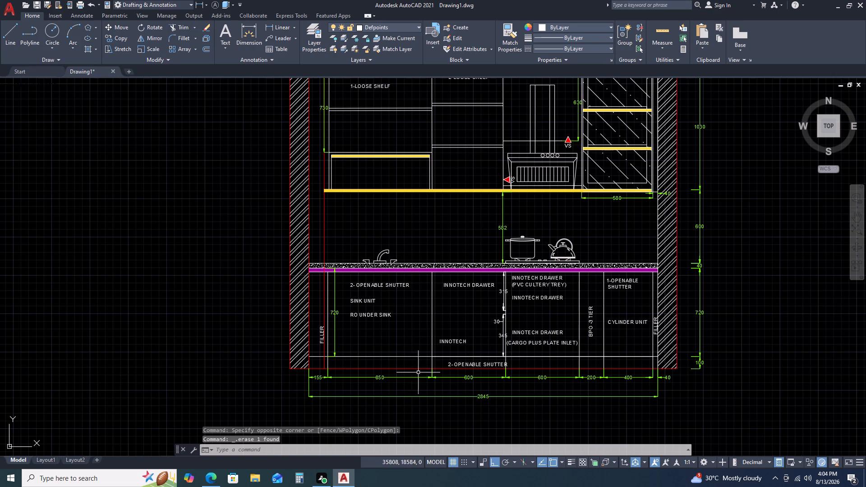
# Offset the full-width base line of the lower cabinets upward by 345 mm.
pyautogui.click(362, 357)
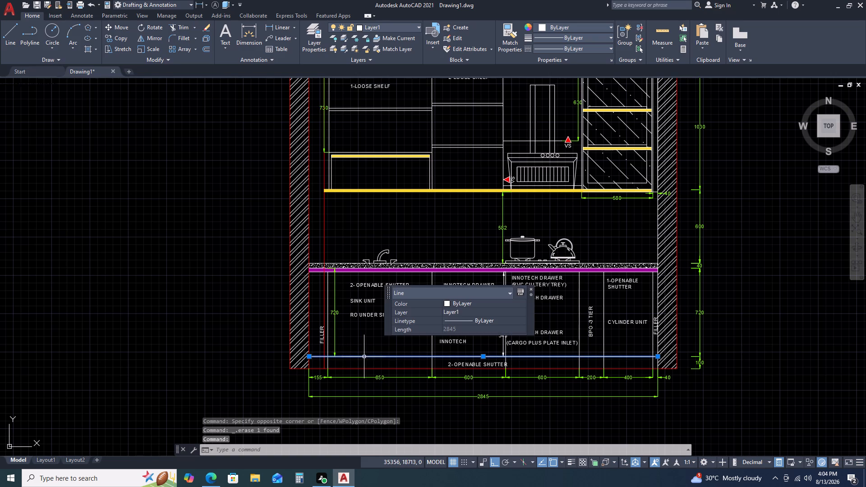
pyautogui.press('o')
pyautogui.press('space')
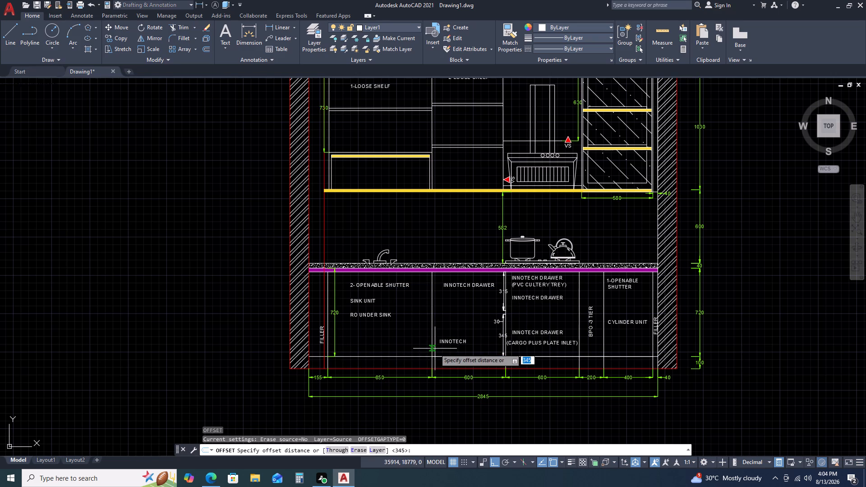
pyautogui.press('space')
pyautogui.click(435, 328)
pyautogui.press('Escape')
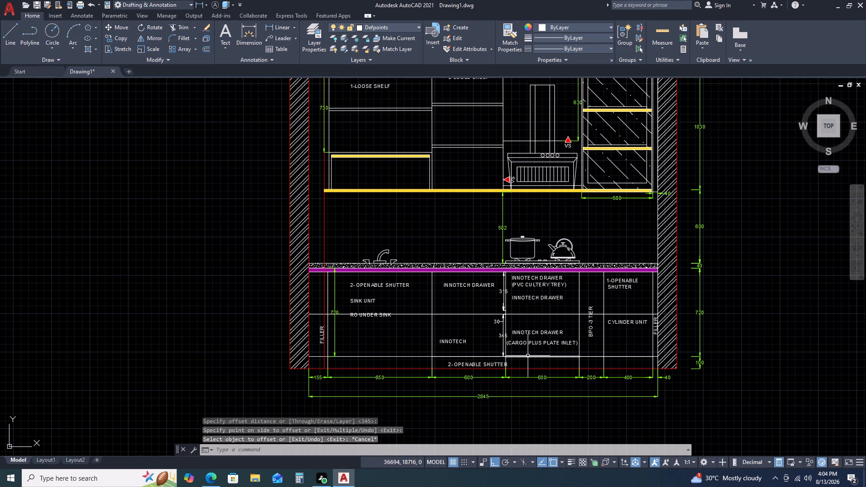
# Erase the short base line segments under the two 600 mm cabinets, the 400 mm cylinder unit and the 200 mm BPO-3 tier cabinet.
pyautogui.click(528, 356)
pyautogui.press('Delete')
pyautogui.click(491, 357)
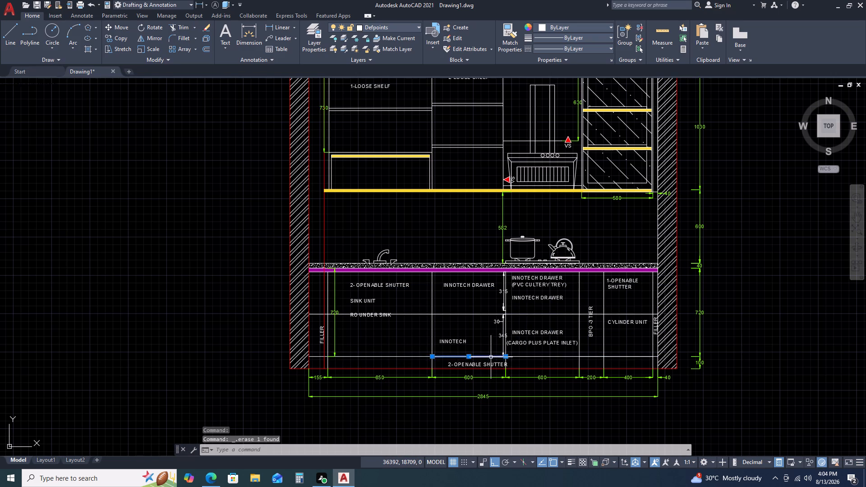
pyautogui.press('Delete')
pyautogui.click(614, 357)
pyautogui.press('Delete')
pyautogui.click(595, 358)
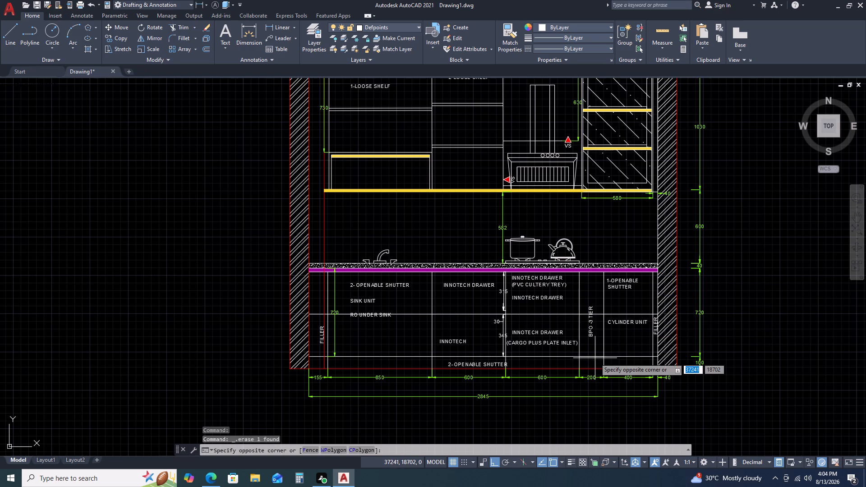
pyautogui.press('Delete')
pyautogui.press('Delete')
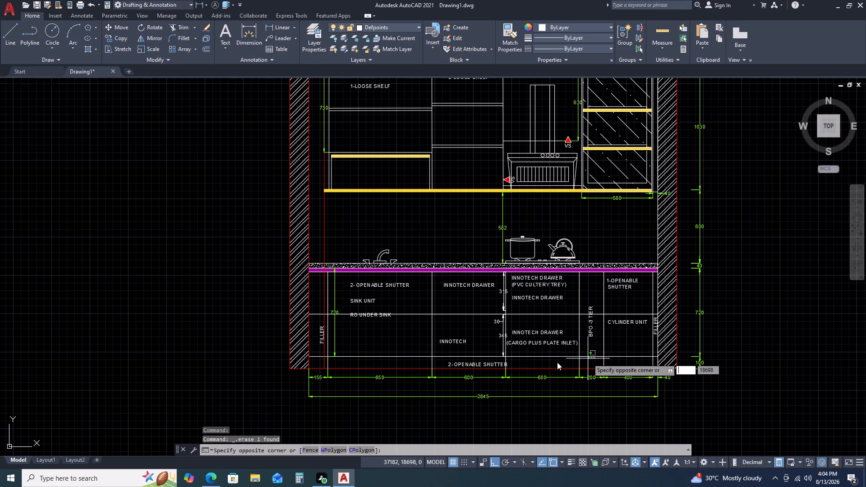
pyautogui.press('Escape')
pyautogui.click(591, 357)
pyautogui.press('Delete')
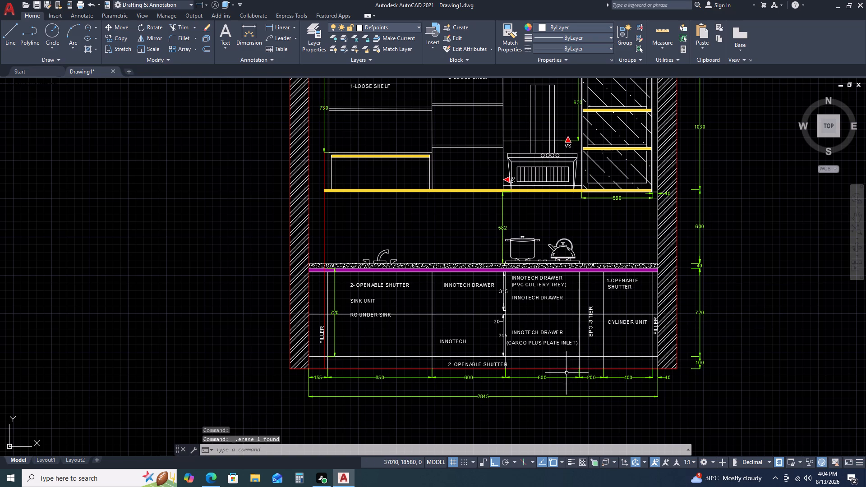
# Offset the full-width horizontal line across the middle of the base cabinets upward by 30 mm.
pyautogui.click(555, 316)
pyautogui.doubleClick(547, 313)
pyautogui.write('O')
pyautogui.press('space')
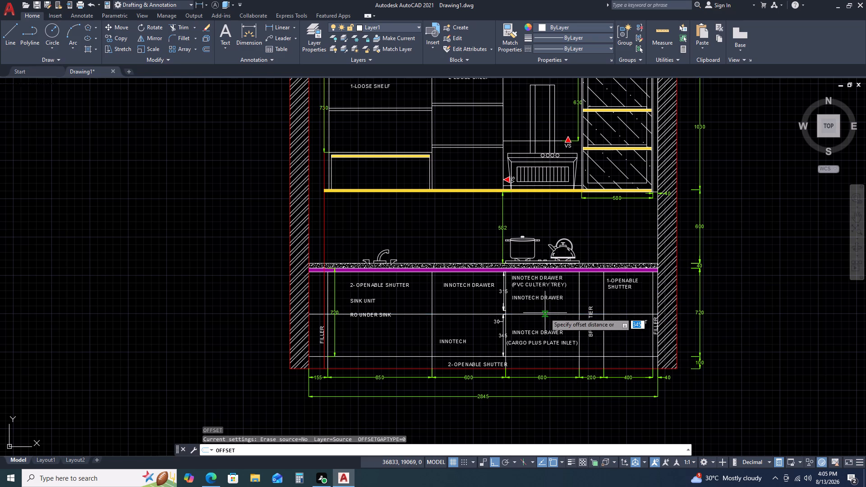
pyautogui.press('4')
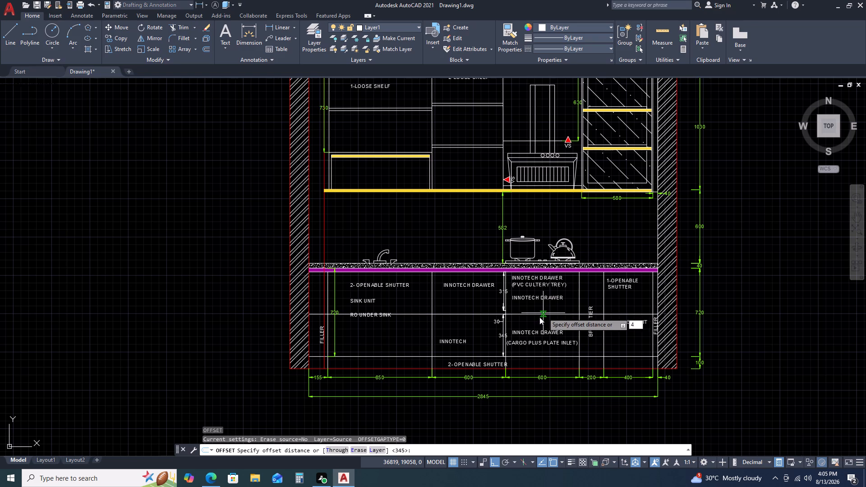
pyautogui.press('BackSpace')
pyautogui.press('3')
pyautogui.write('0')
pyautogui.press('space')
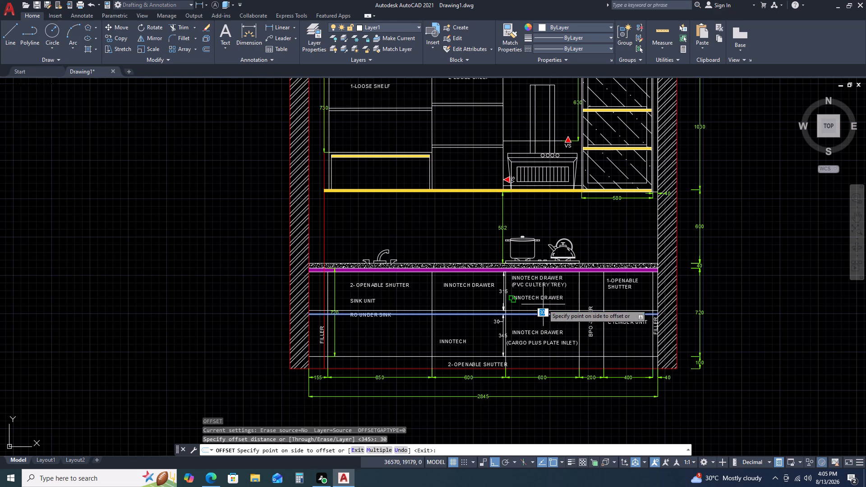
pyautogui.click(543, 304)
pyautogui.press('Escape')
# Trim the vertical divider between the two 600 mm cabinets where it crosses the 30 mm band.
pyautogui.scroll(2, 521, 308)
pyautogui.scroll(2, 451, 328)
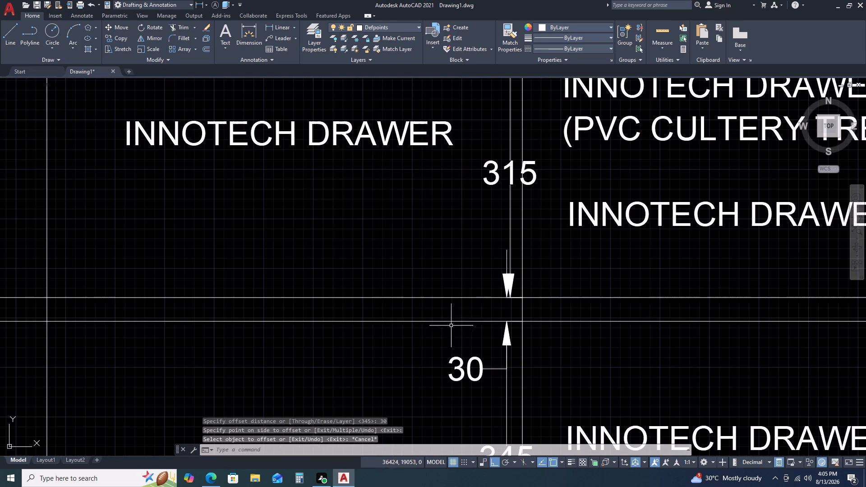
pyautogui.press('t')
pyautogui.press('r')
pyautogui.press('space')
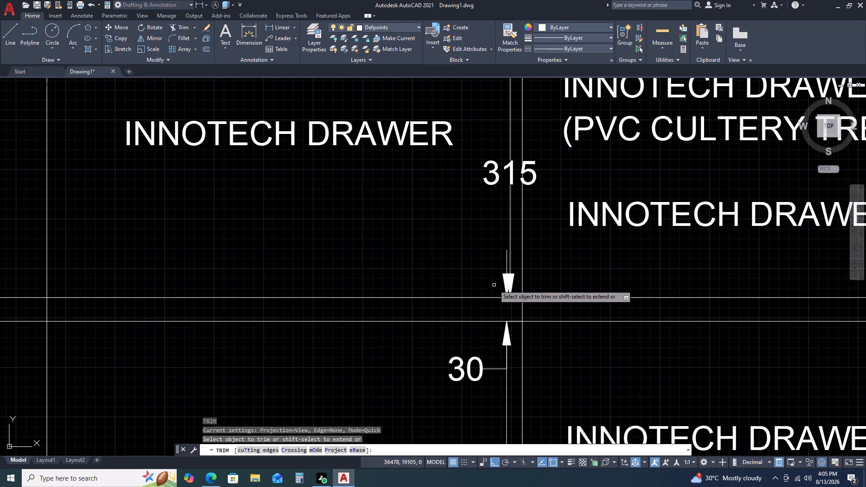
pyautogui.scroll(-3, 567, 296)
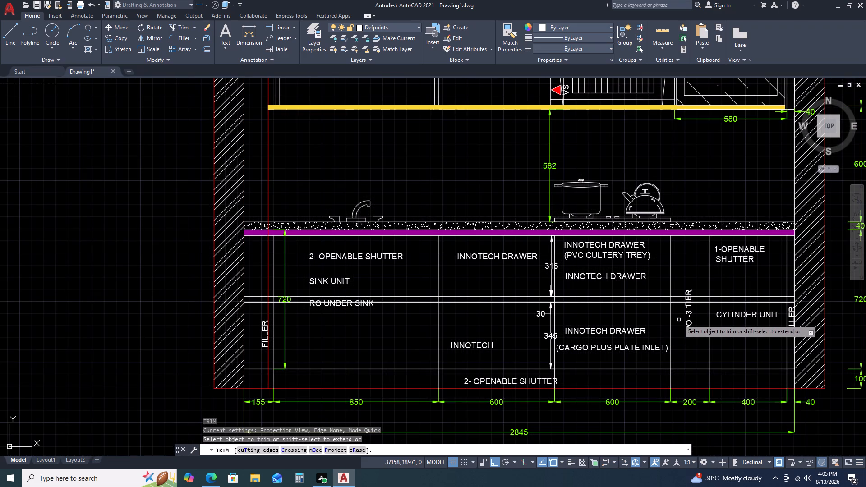
pyautogui.scroll(2, 659, 301)
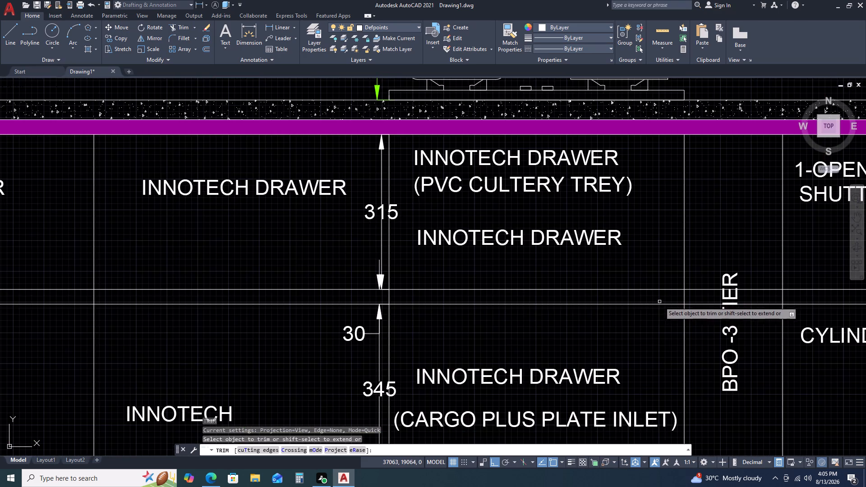
pyautogui.click(401, 297)
pyautogui.click(362, 296)
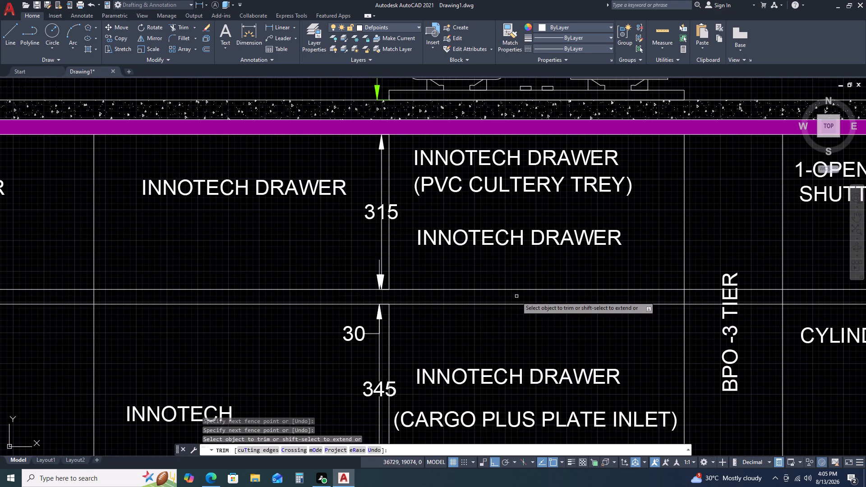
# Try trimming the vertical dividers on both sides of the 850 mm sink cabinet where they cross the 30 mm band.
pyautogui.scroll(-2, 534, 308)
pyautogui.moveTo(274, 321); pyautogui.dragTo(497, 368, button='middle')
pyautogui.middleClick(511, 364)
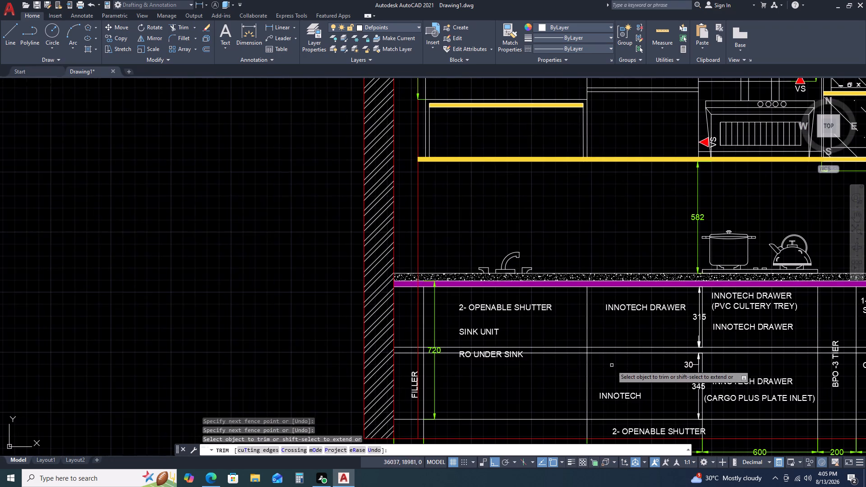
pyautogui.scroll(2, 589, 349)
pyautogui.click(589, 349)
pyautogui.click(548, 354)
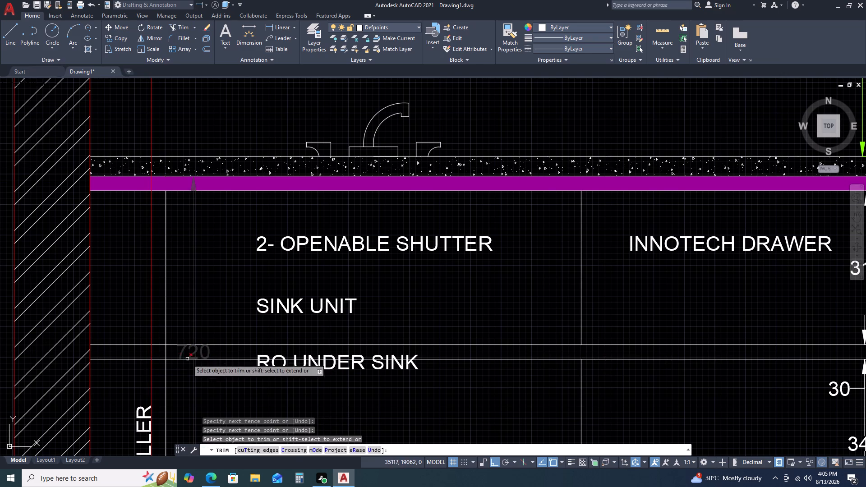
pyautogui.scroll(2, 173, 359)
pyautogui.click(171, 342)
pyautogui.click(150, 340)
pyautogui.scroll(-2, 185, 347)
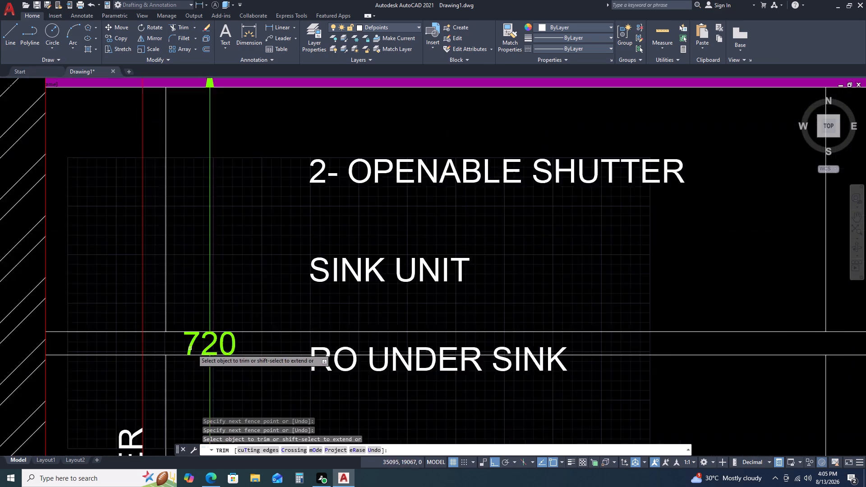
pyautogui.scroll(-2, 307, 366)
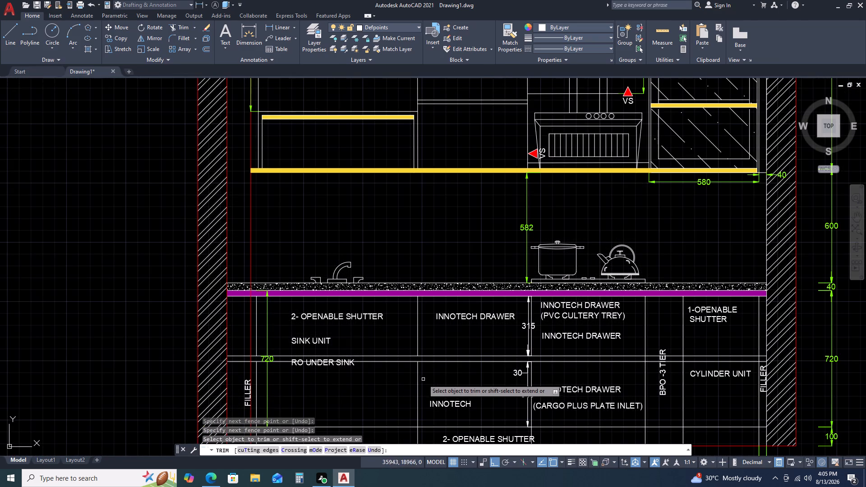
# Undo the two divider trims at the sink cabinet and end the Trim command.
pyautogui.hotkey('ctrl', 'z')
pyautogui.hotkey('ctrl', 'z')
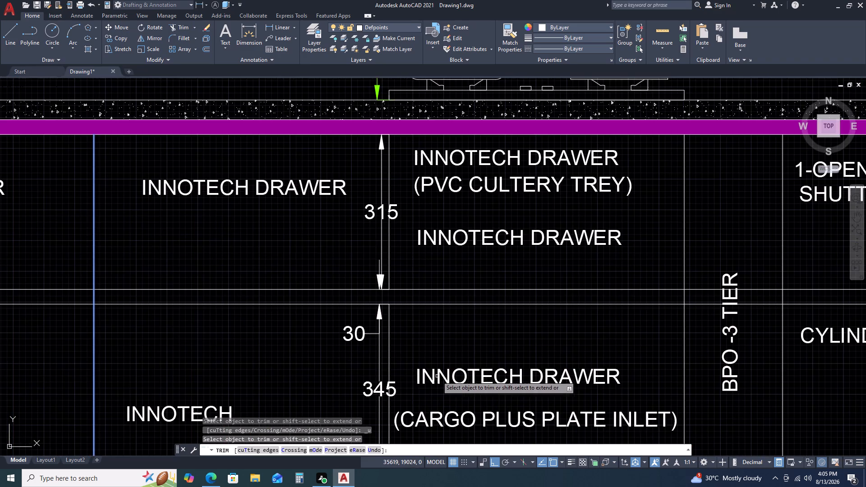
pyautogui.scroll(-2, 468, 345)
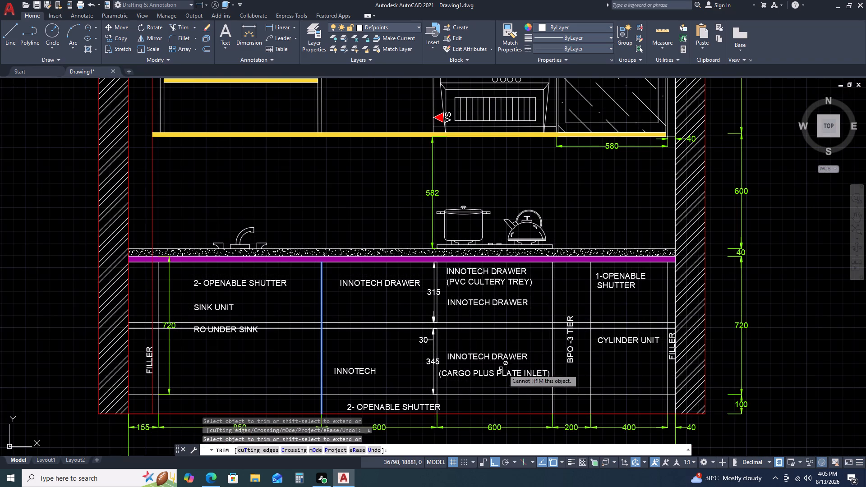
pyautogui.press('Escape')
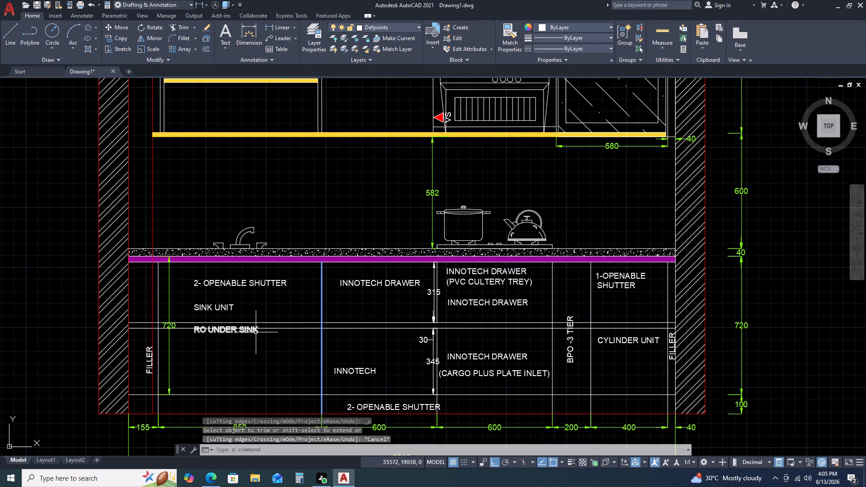
# Trim both horizontal band lines out of the 850 mm sink cabinet, between its two vertical dividers.
pyautogui.press('t')
pyautogui.press('r')
pyautogui.press('space')
pyautogui.click(292, 313)
pyautogui.click(291, 354)
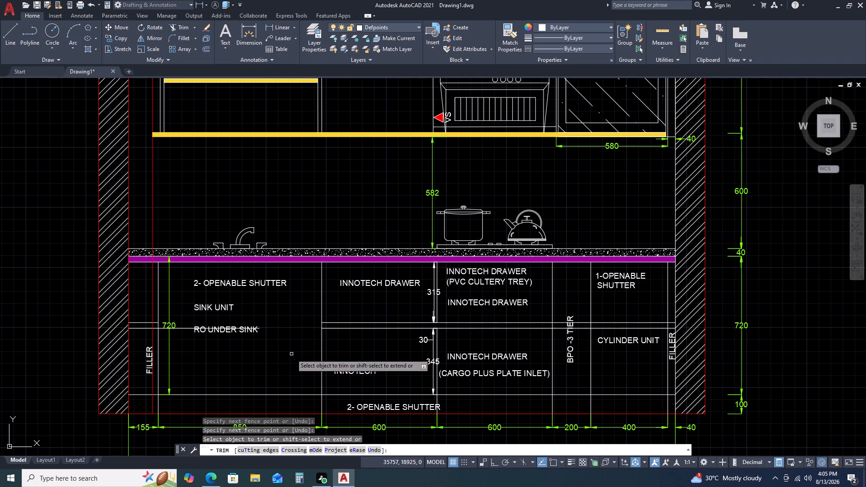
pyautogui.press('Escape')
pyautogui.press('Escape')
# Trim both horizontal band lines inside the 200 mm BPO-3 tier cabinet and erase the pieces left behind its label.
pyautogui.press('space')
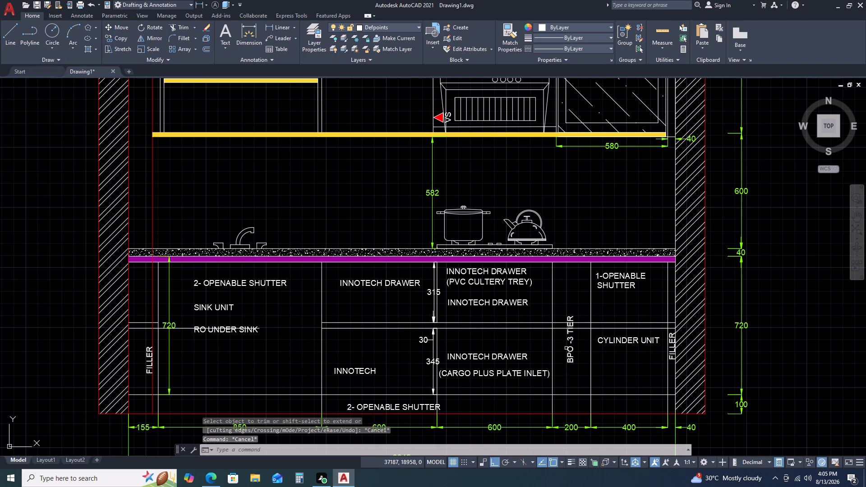
pyautogui.click(583, 312)
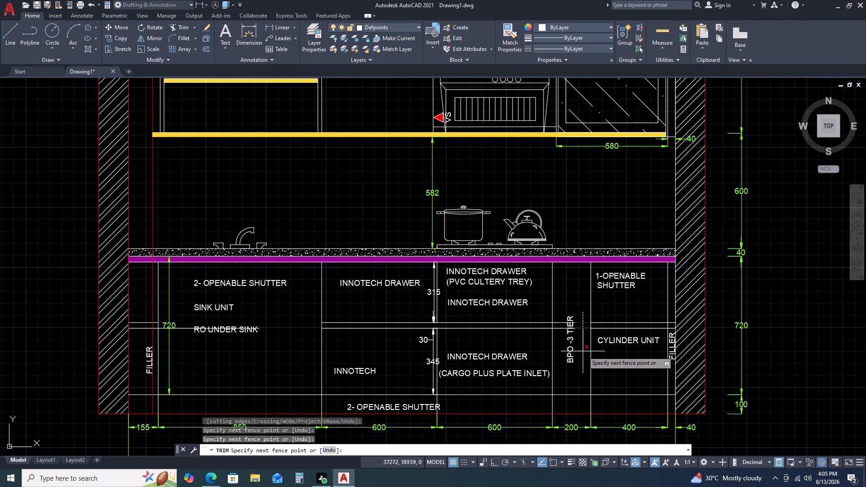
pyautogui.click(582, 351)
pyautogui.moveTo(562, 311); pyautogui.dragTo(560, 318)
pyautogui.click(562, 349)
pyautogui.press('Escape')
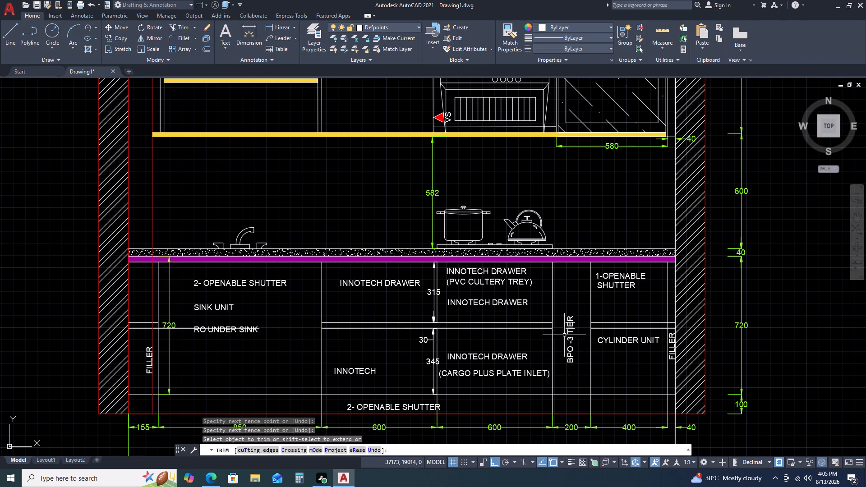
pyautogui.scroll(2, 566, 328)
pyautogui.click(555, 303)
pyautogui.click(610, 361)
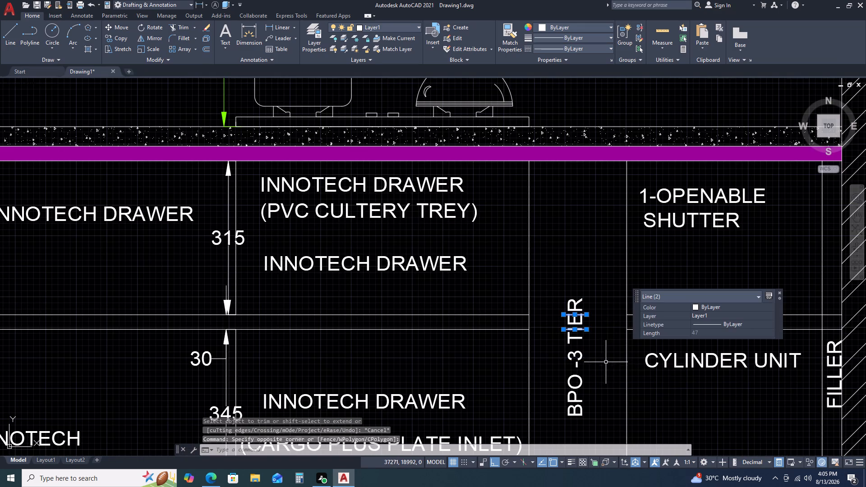
pyautogui.press('Delete')
# Erase the leftover pairs of band lines across the cylinder unit with its 40 mm filler and across the 155 mm filler.
pyautogui.moveTo(705, 294); pyautogui.dragTo(704, 300)
pyautogui.click(663, 338)
pyautogui.press('Delete')
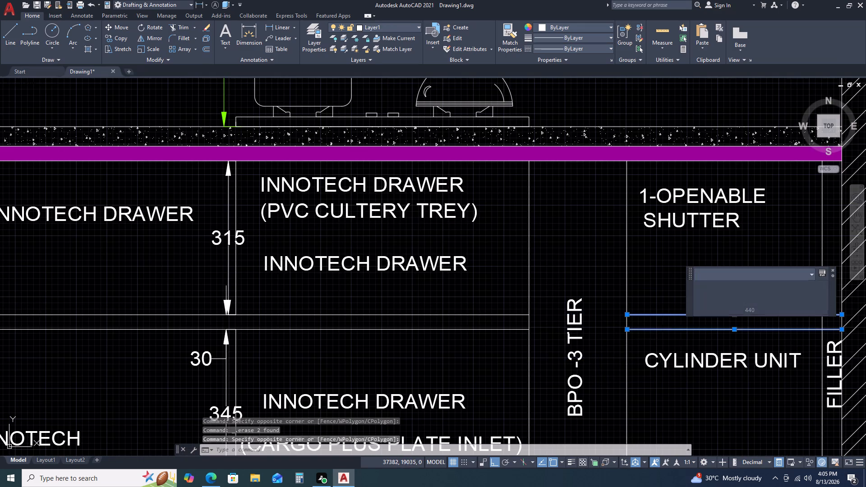
pyautogui.scroll(-4, 590, 325)
pyautogui.scroll(3, 415, 334)
pyautogui.scroll(3, 471, 310)
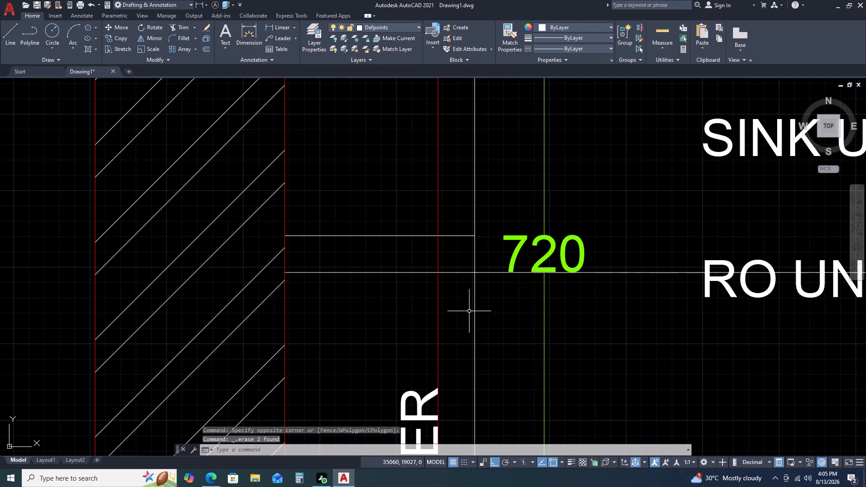
pyautogui.click(392, 219)
pyautogui.click(337, 324)
pyautogui.press('Delete')
# Fill the 30 mm band across the two 600 mm drawer cabinets with a solid hatch.
pyautogui.scroll(-4, 355, 332)
pyautogui.scroll(1, 590, 326)
pyautogui.press('h')
pyautogui.press('space')
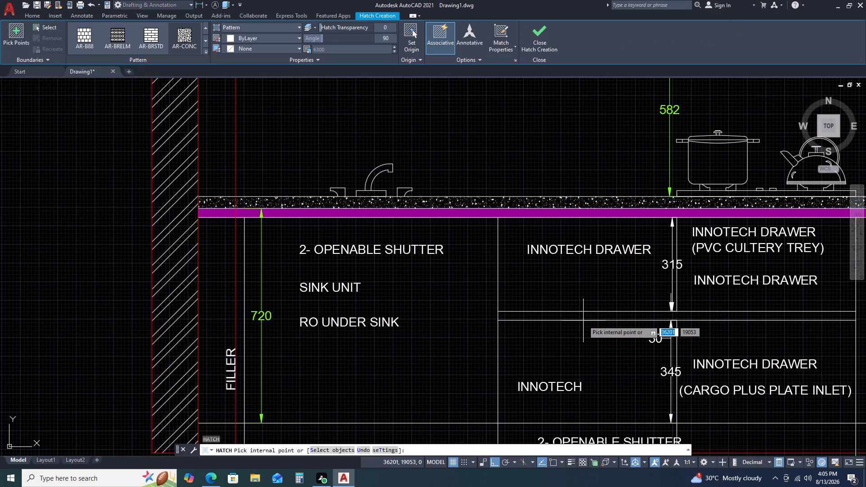
pyautogui.click(584, 317)
pyautogui.press('Escape')
# Match the properties of the magenta strip under the countertop onto the new drawer band hatch.
pyautogui.press('m')
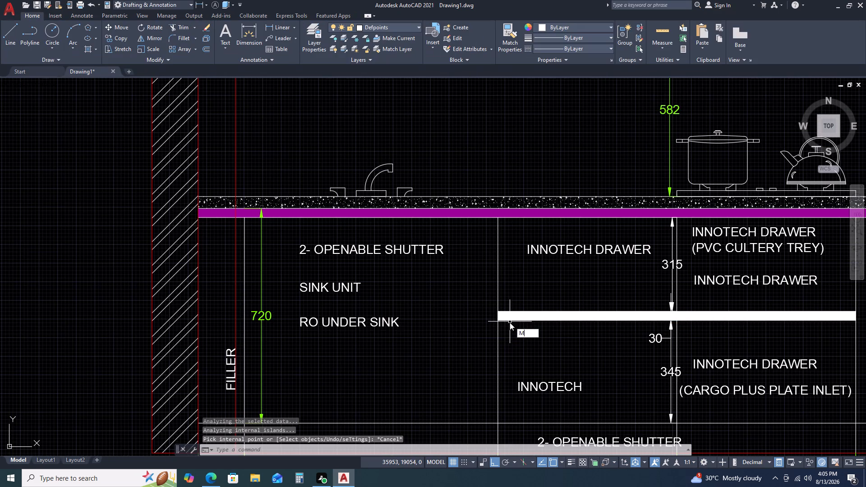
pyautogui.write('A')
pyautogui.press('space')
pyautogui.click(534, 213)
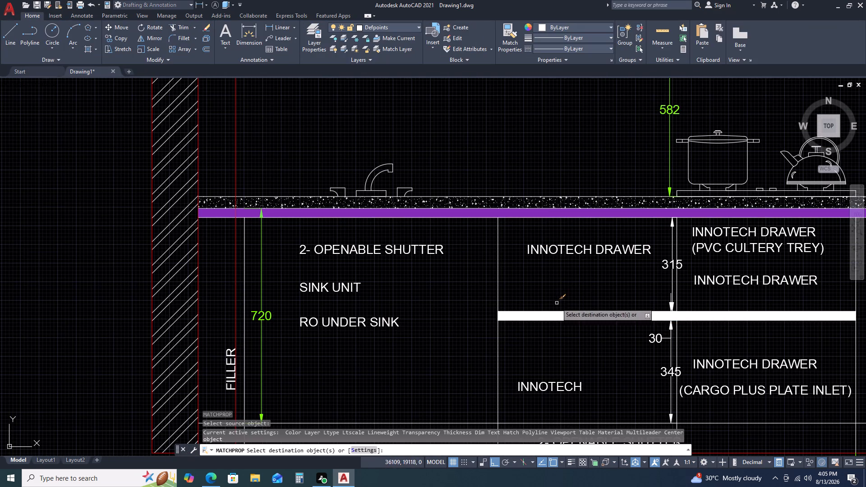
pyautogui.click(559, 314)
pyautogui.press('Escape')
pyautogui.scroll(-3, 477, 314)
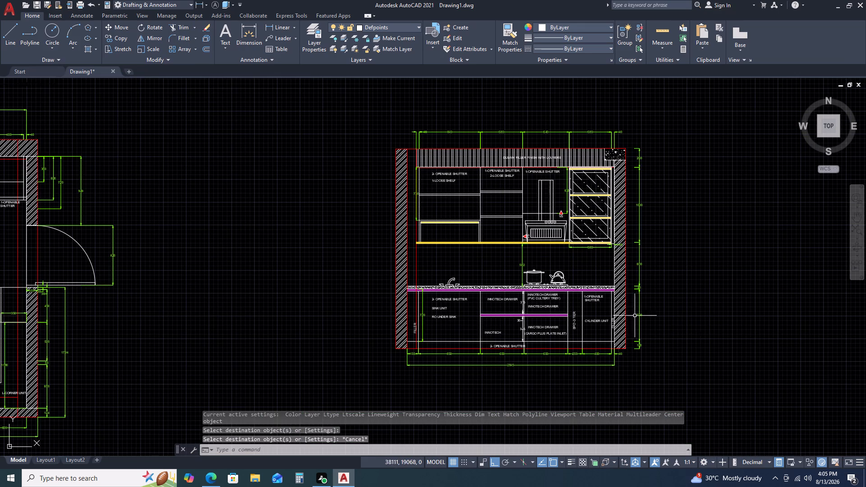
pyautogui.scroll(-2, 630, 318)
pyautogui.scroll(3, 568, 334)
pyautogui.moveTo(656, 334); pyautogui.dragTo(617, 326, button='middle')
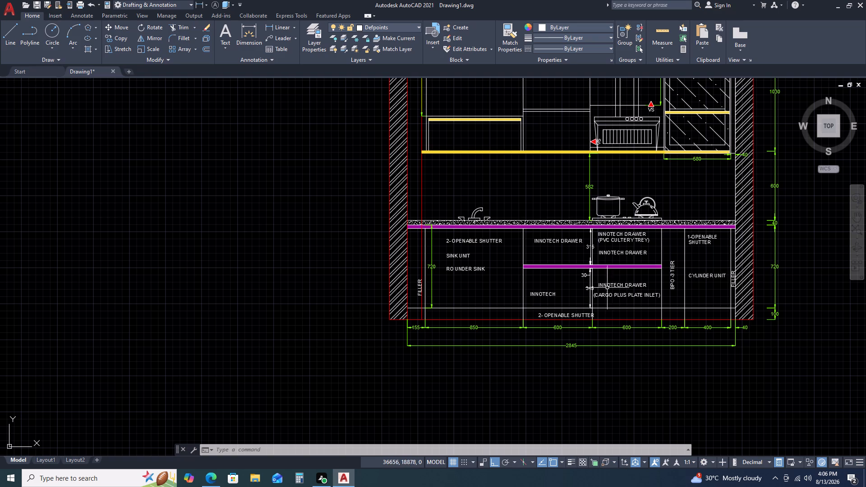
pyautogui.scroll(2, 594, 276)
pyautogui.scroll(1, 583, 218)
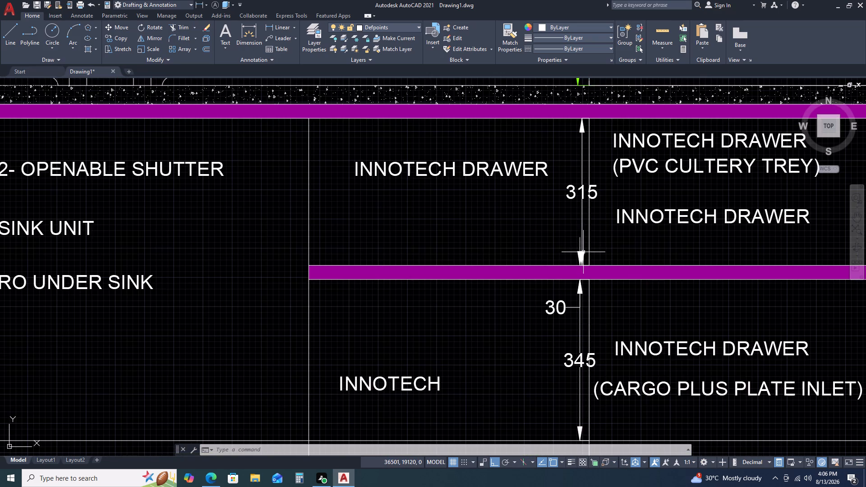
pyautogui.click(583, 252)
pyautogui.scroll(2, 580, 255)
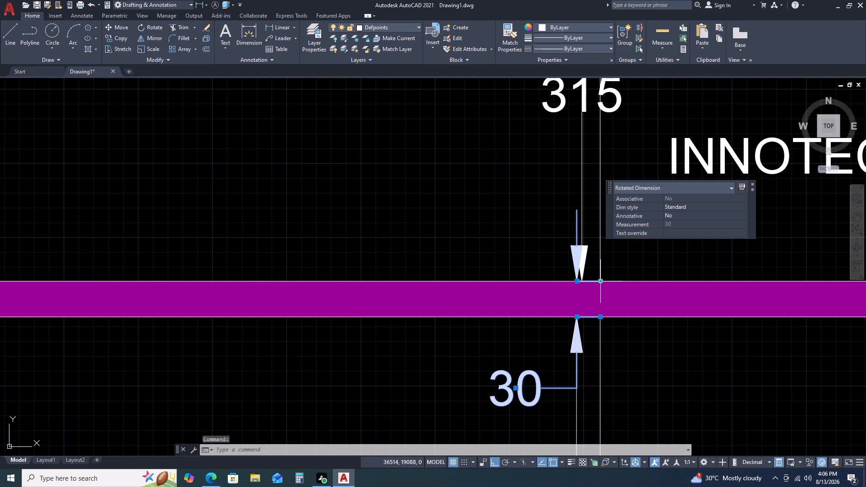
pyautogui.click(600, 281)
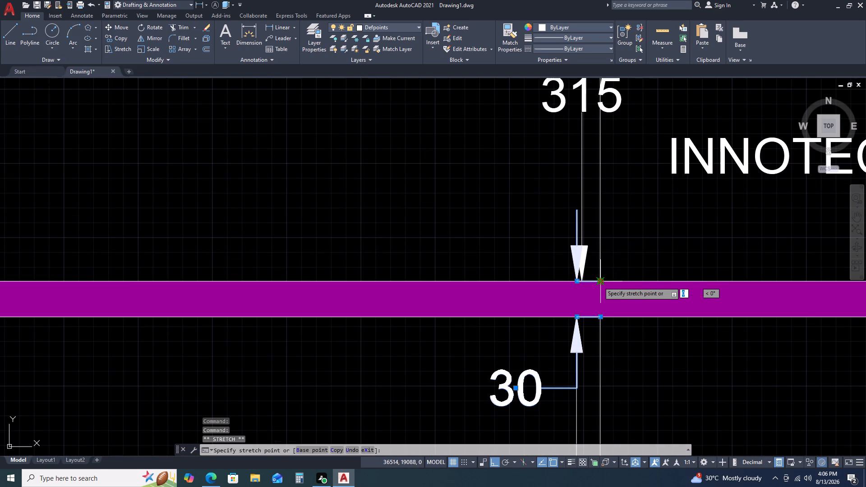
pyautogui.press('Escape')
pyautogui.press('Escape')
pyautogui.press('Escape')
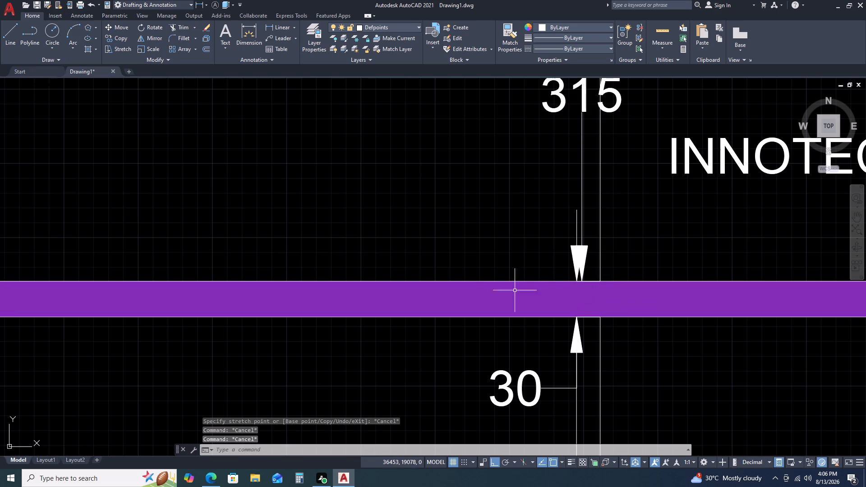
# Trim the vertical divider lines on both sides of the 600 mm INNOTECH cabinet where they cross the 100 mm plinth.
pyautogui.scroll(-4, 621, 303)
pyautogui.moveTo(668, 395); pyautogui.dragTo(602, 333, button='middle')
pyautogui.moveTo(597, 326); pyautogui.dragTo(593, 320, button='middle')
pyautogui.moveTo(586, 310); pyautogui.dragTo(571, 298, button='middle')
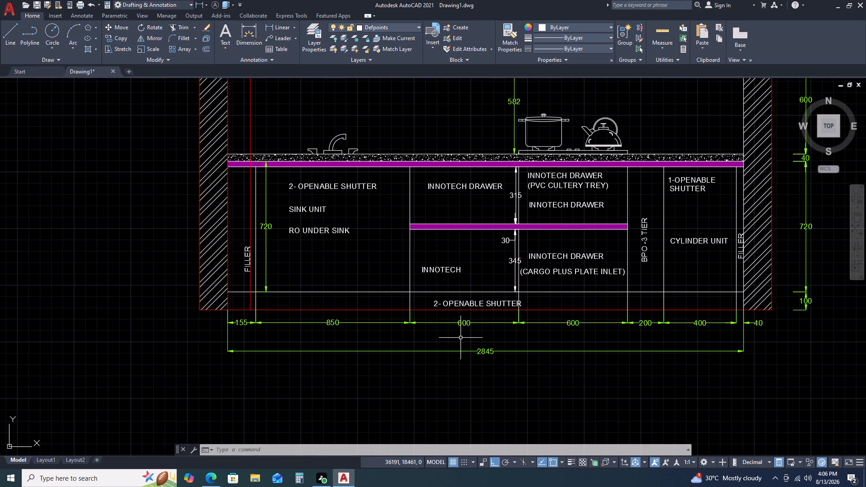
pyautogui.press('t')
pyautogui.press('r')
pyautogui.press('space')
pyautogui.scroll(2, 433, 308)
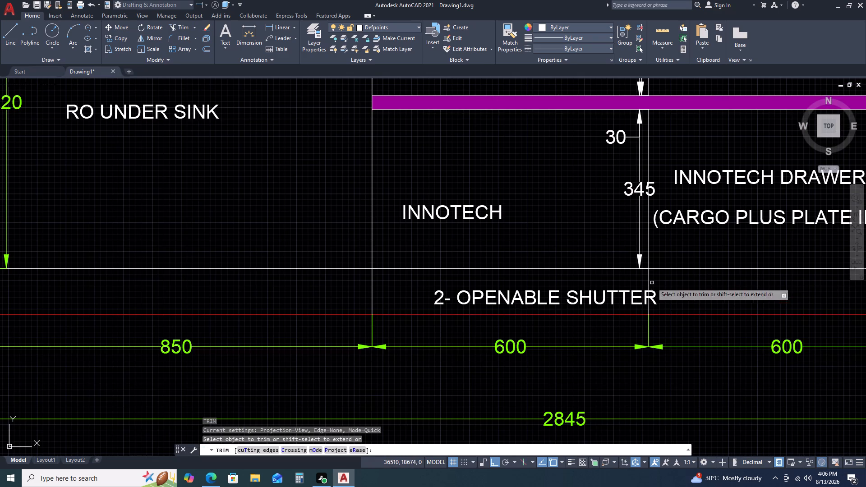
pyautogui.click(663, 278)
pyautogui.click(613, 285)
pyautogui.click(395, 287)
pyautogui.click(316, 287)
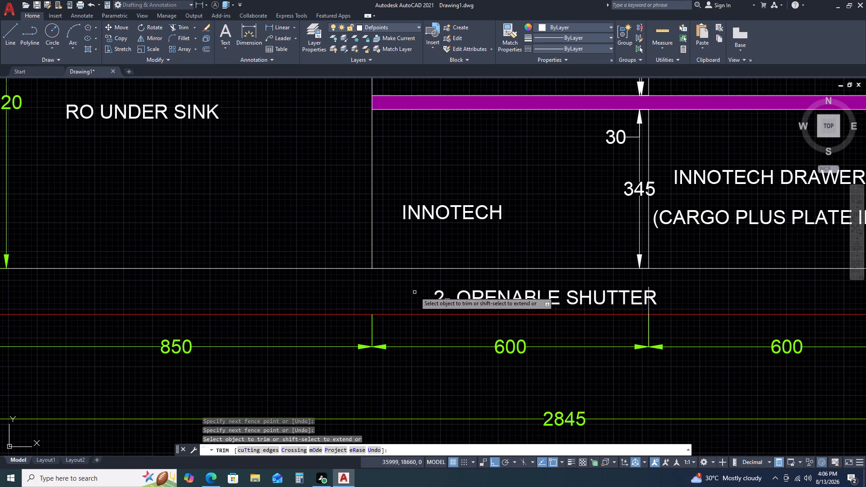
# Trim the plinth portions of the divider beside the 155 mm filler and both dividers of the 200 mm BPO-3 tier cabinet.
pyautogui.scroll(-4, 419, 289)
pyautogui.scroll(3, 322, 291)
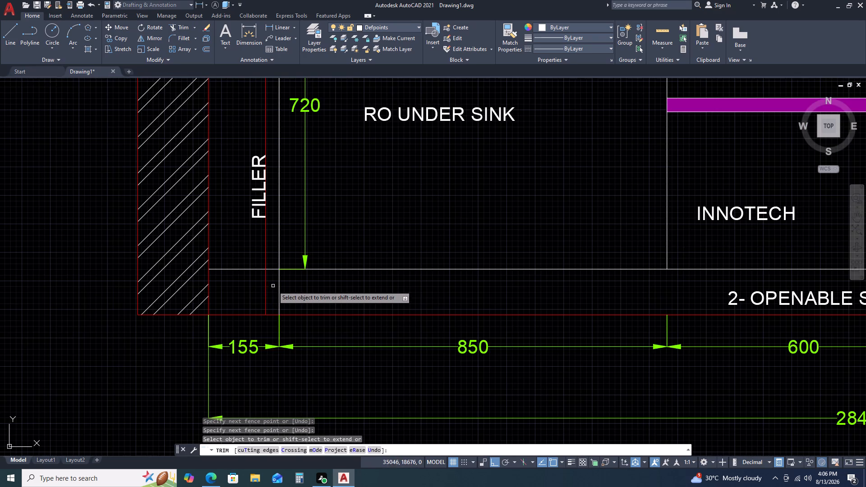
pyautogui.click(279, 292)
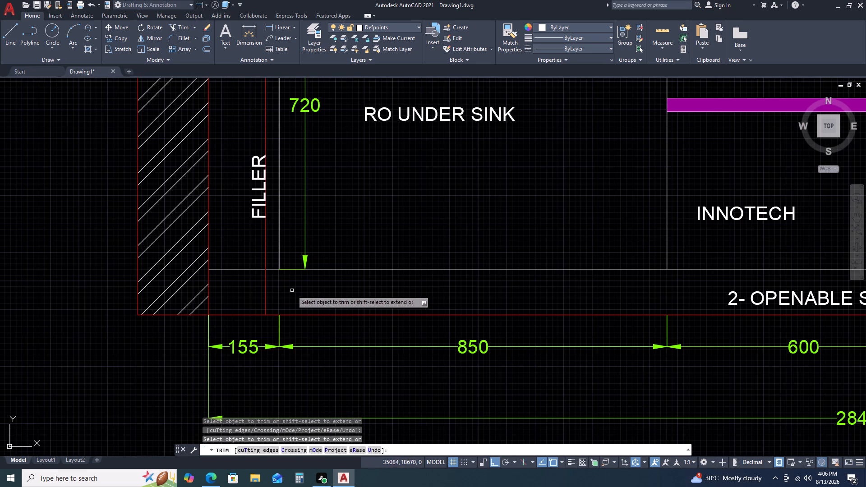
pyautogui.scroll(-4, 397, 320)
pyautogui.scroll(3, 511, 310)
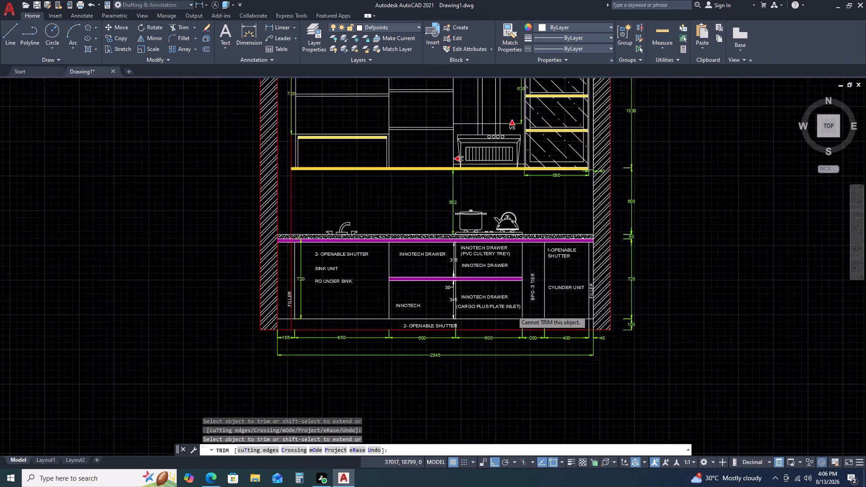
pyautogui.scroll(2, 572, 355)
pyautogui.click(652, 335)
pyautogui.doubleClick(323, 336)
pyautogui.press('Escape')
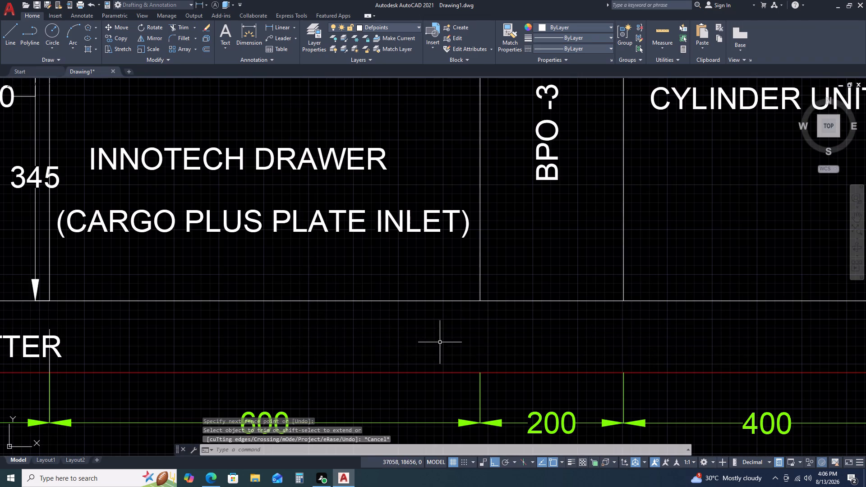
# Erase the leftover divider piece behind the end of the 2- OPENABLE SHUTTER label in the plinth.
pyautogui.scroll(-4, 539, 347)
pyautogui.scroll(4, 450, 356)
pyautogui.moveTo(513, 283); pyautogui.dragTo(513, 289)
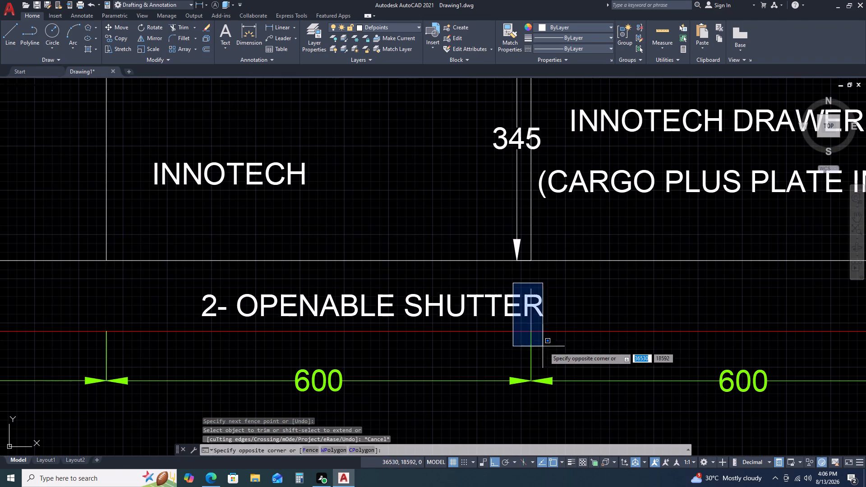
pyautogui.click(557, 354)
pyautogui.press('Delete')
pyautogui.scroll(-4, 478, 368)
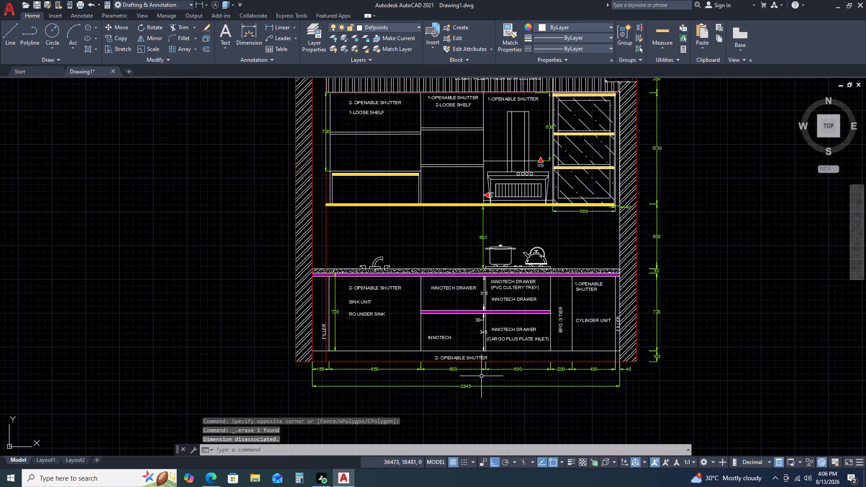
# Move the vertical FILLER label beside the cylinder unit so it sits inside the 40 mm filler, switching Ortho off for free placement.
pyautogui.moveTo(616, 352); pyautogui.dragTo(589, 337, button='middle')
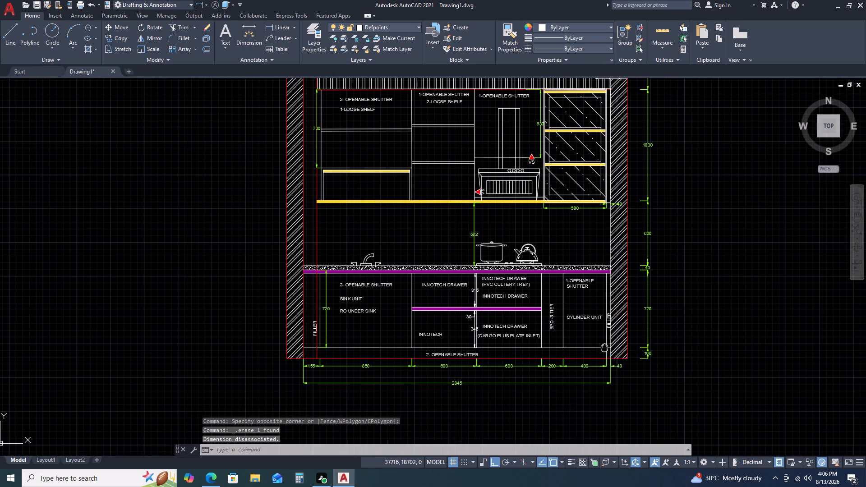
pyautogui.moveTo(589, 337); pyautogui.dragTo(576, 321, button='middle')
pyautogui.moveTo(575, 319); pyautogui.dragTo(570, 316, button='middle')
pyautogui.scroll(2, 618, 257)
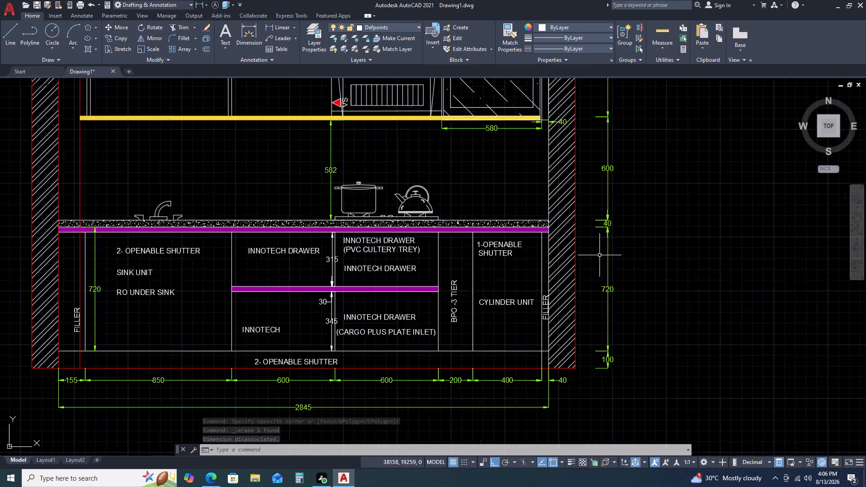
pyautogui.scroll(-2, 585, 254)
pyautogui.scroll(3, 562, 328)
pyautogui.moveTo(585, 255); pyautogui.dragTo(587, 309, button='middle')
pyautogui.moveTo(587, 311); pyautogui.dragTo(587, 319, button='middle')
pyautogui.middleClick(588, 325)
pyautogui.scroll(1, 545, 211)
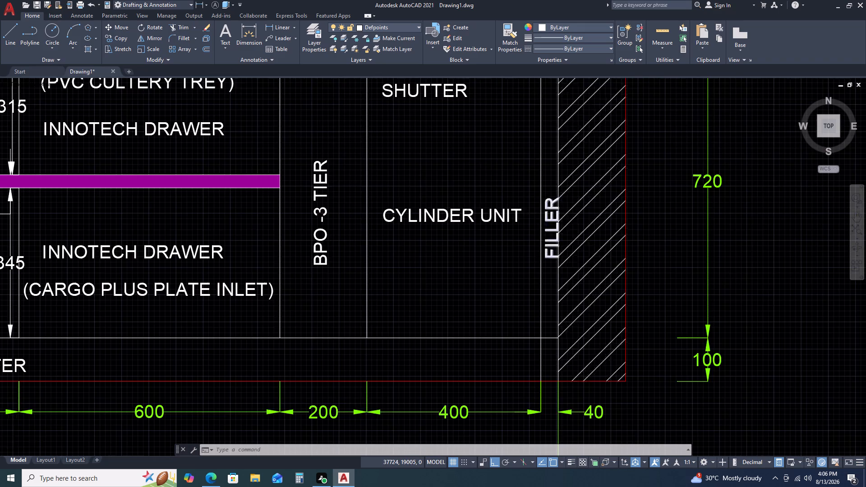
pyautogui.scroll(1, 545, 211)
pyautogui.click(546, 211)
pyautogui.write('M')
pyautogui.press('space')
pyautogui.moveTo(550, 277); pyautogui.dragTo(544, 266)
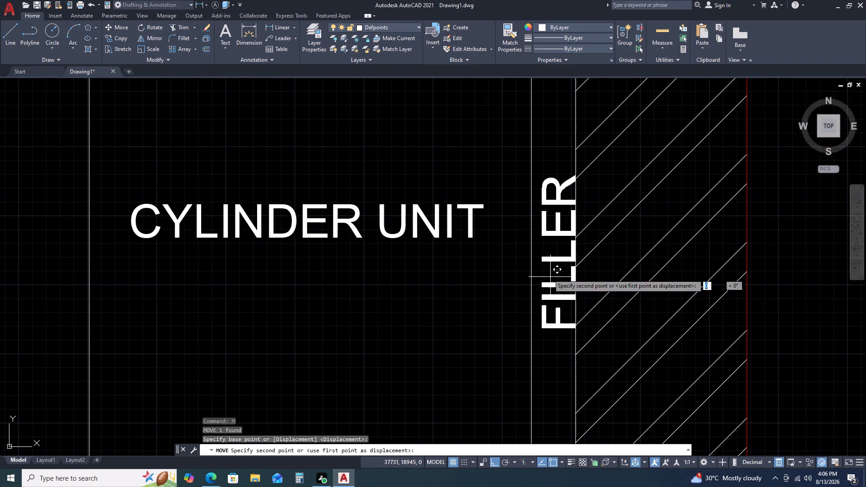
pyautogui.click(534, 230)
pyautogui.scroll(1, 562, 222)
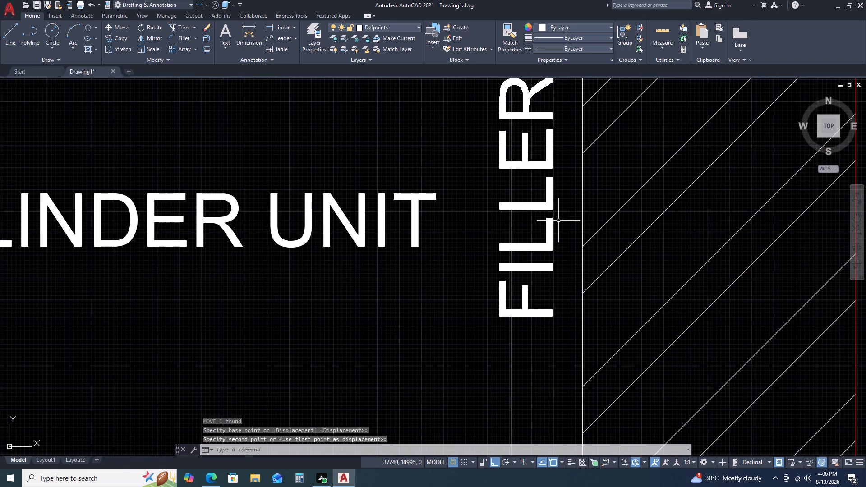
pyautogui.click(551, 229)
pyautogui.click(536, 252)
pyautogui.press('m')
pyautogui.press('space')
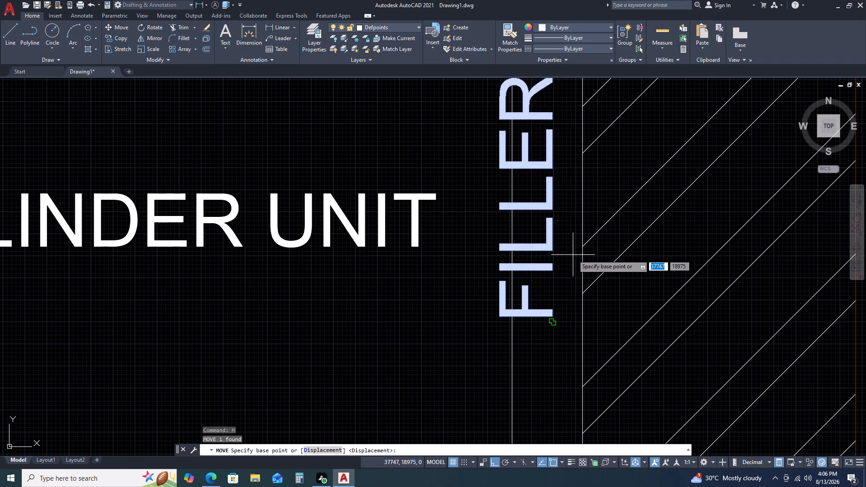
pyautogui.click(573, 255)
pyautogui.press('F8')
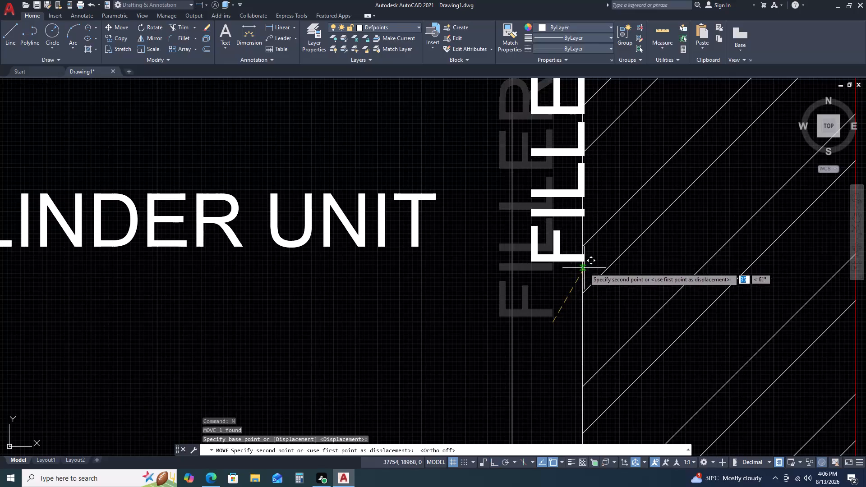
pyautogui.click(576, 296)
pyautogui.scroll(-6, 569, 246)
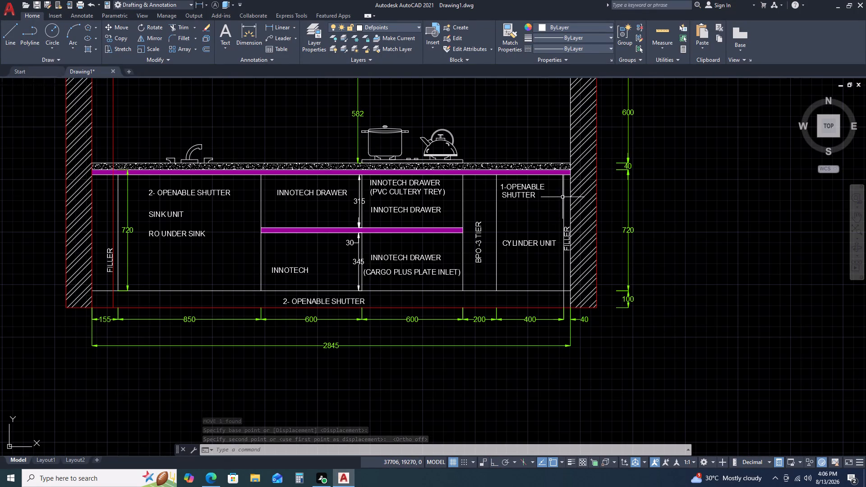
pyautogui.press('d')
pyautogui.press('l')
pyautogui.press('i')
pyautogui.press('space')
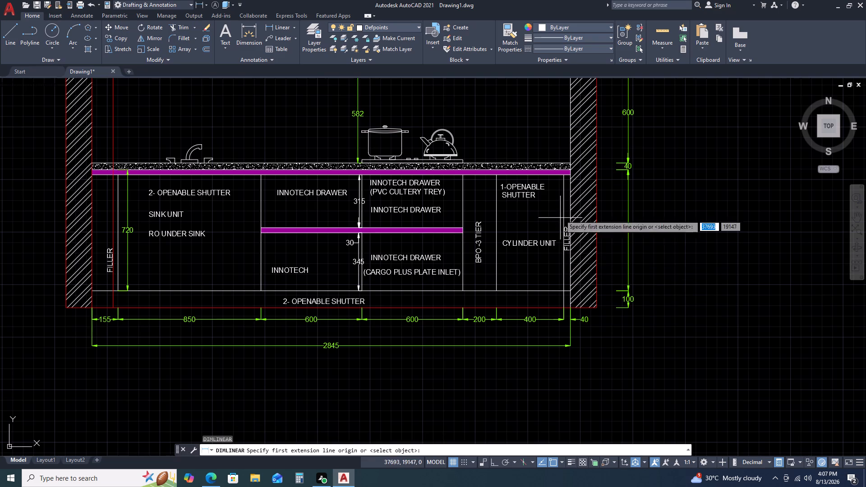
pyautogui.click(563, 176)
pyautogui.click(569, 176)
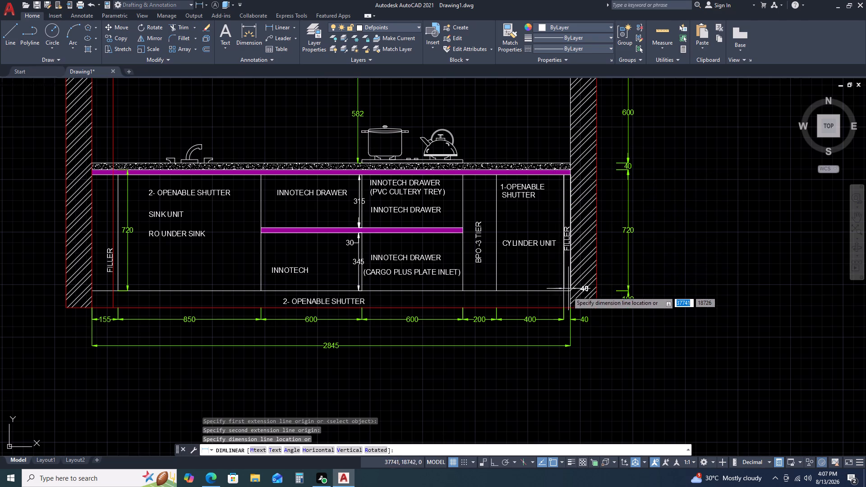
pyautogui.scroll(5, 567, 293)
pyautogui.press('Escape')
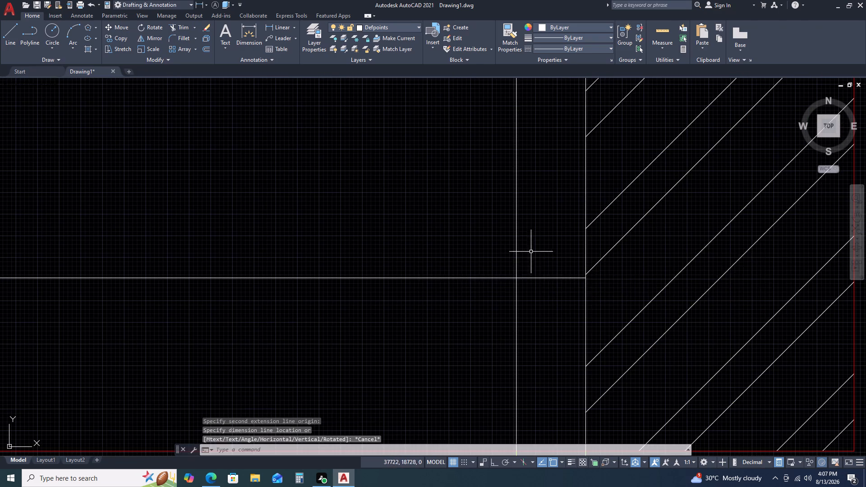
# Move the RO UNDER SINK label down to the lower middle of the 850 mm sink cabinet.
pyautogui.scroll(-7, 534, 250)
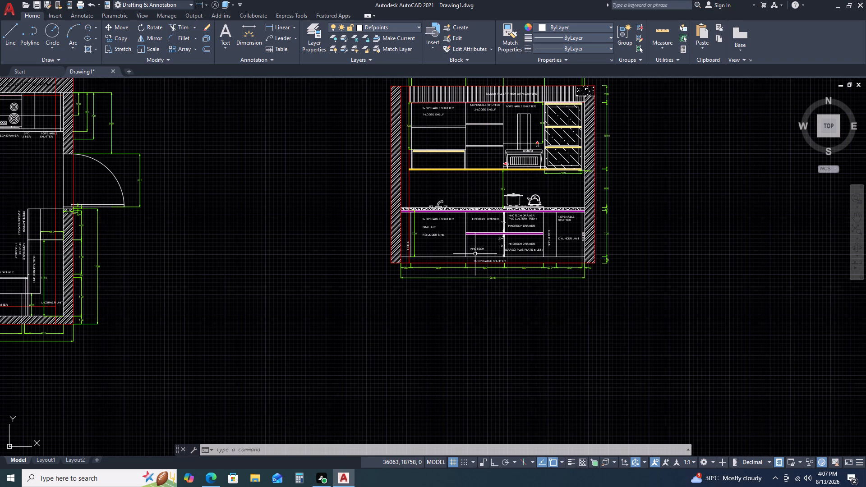
pyautogui.scroll(4, 435, 242)
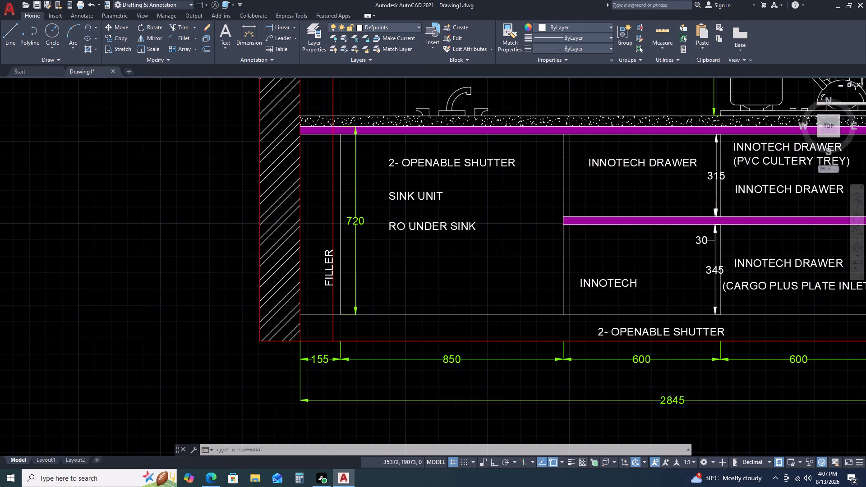
pyautogui.click(523, 204)
pyautogui.click(486, 228)
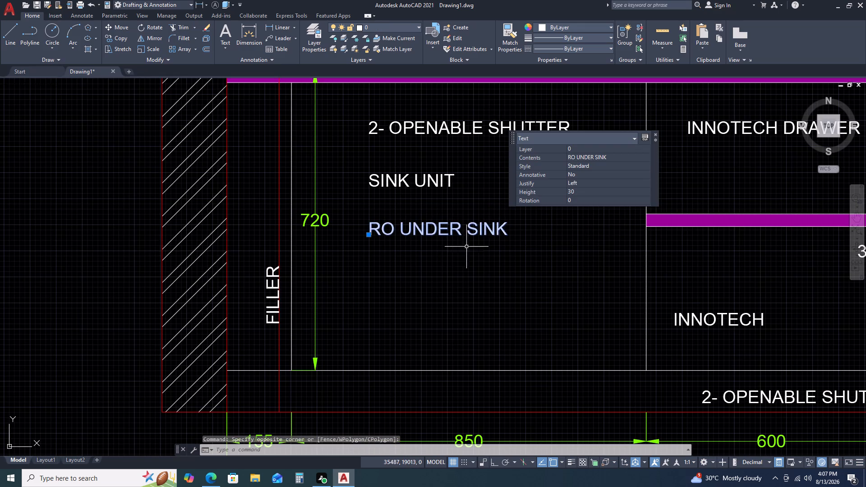
pyautogui.write('M')
pyautogui.press('space')
pyautogui.click(542, 253)
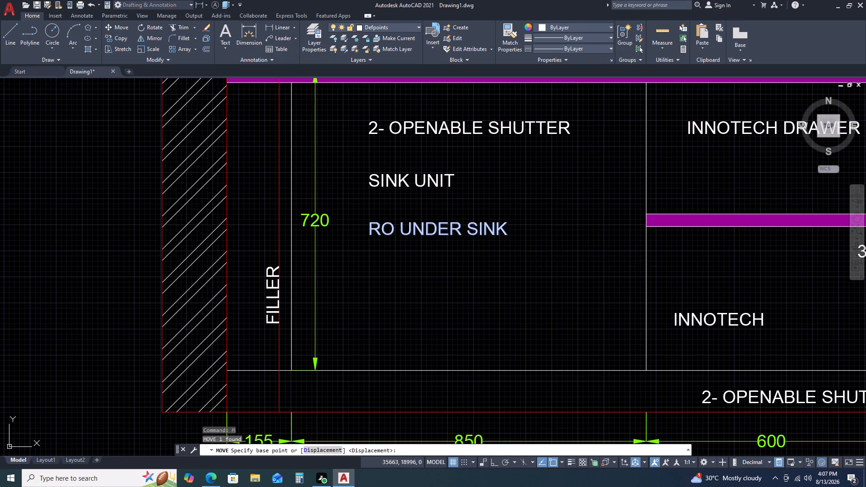
pyautogui.click(590, 335)
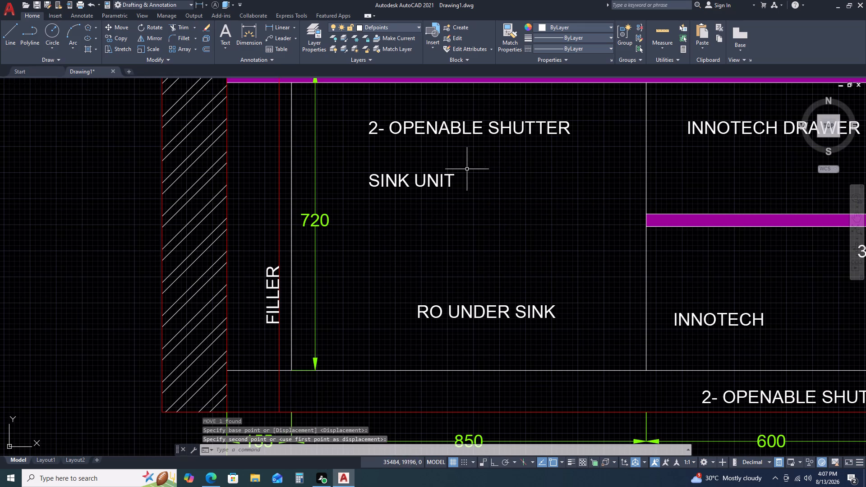
# Move the SINK UNIT label to the centre of the 850 mm cabinet, above the RO UNDER SINK label.
pyautogui.click(466, 162)
pyautogui.click(444, 188)
pyautogui.press('m')
pyautogui.press('space')
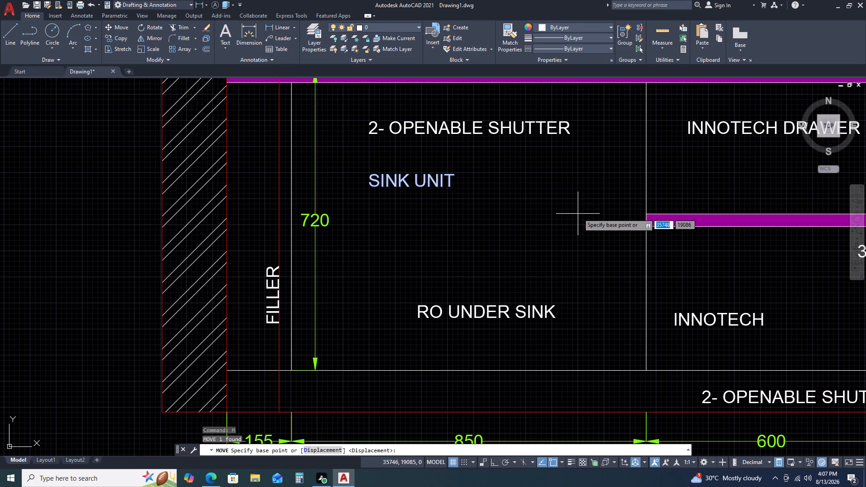
pyautogui.click(579, 212)
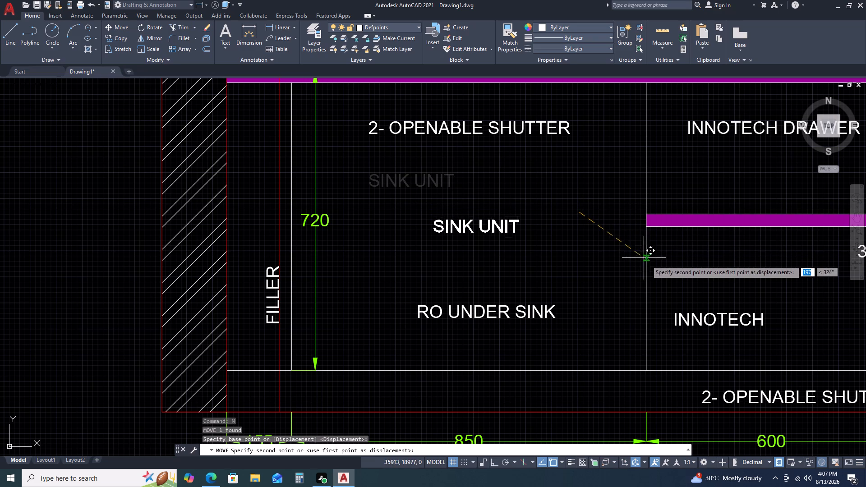
pyautogui.click(653, 266)
# Move the 2- OPENABLE SHUTTER label in the sink cabinet so it is centred above the SINK UNIT label.
pyautogui.moveTo(590, 115); pyautogui.dragTo(583, 119)
pyautogui.click(547, 140)
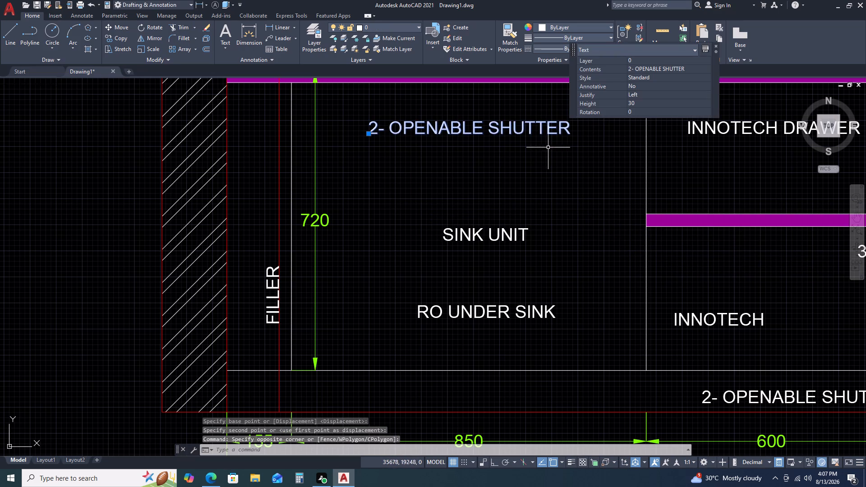
pyautogui.write('M')
pyautogui.press('space')
pyautogui.click(582, 146)
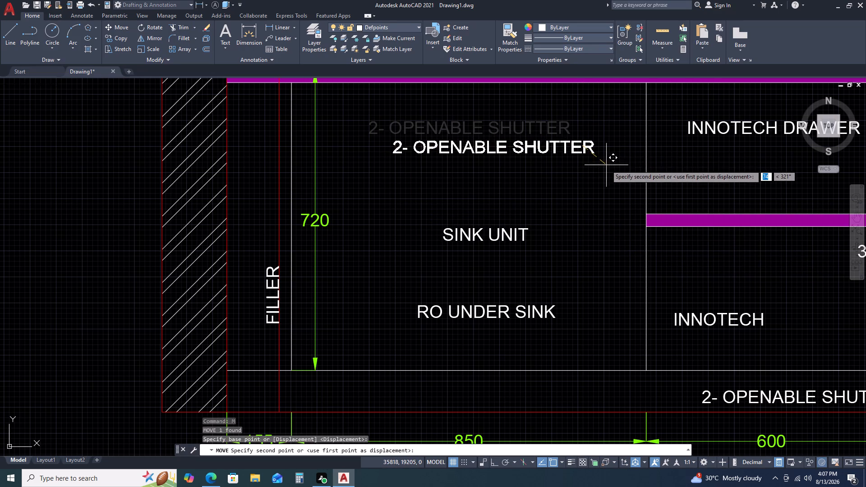
pyautogui.click(607, 166)
pyautogui.press('Escape')
# Draw a vertical shutter division line down the middle of the 850 mm sink cabinet, from the magenta strip to the plinth line.
pyautogui.press('l')
pyautogui.press('space')
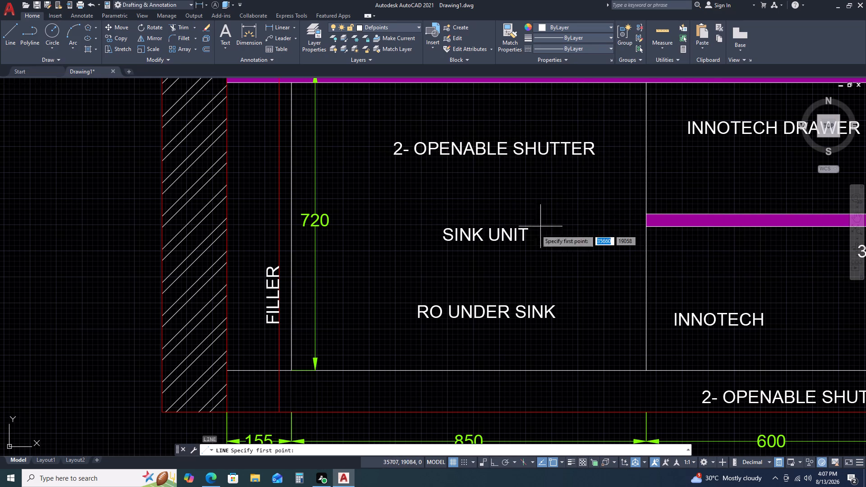
pyautogui.scroll(-2, 486, 310)
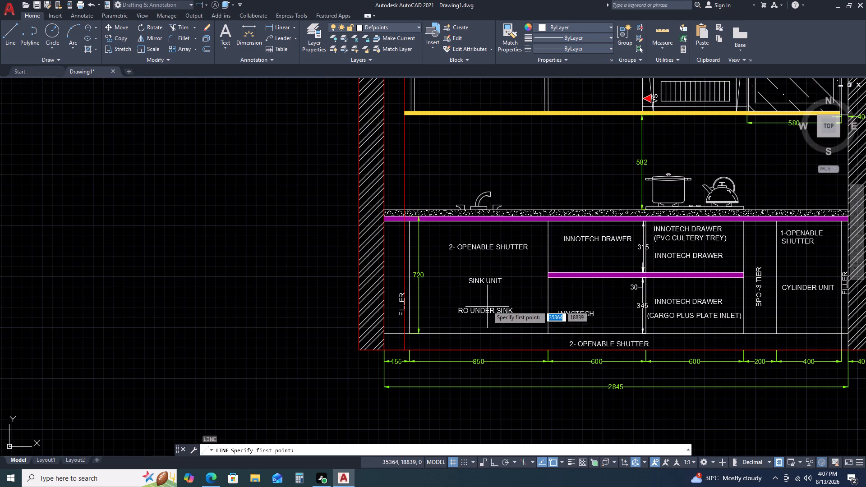
pyautogui.scroll(1, 482, 216)
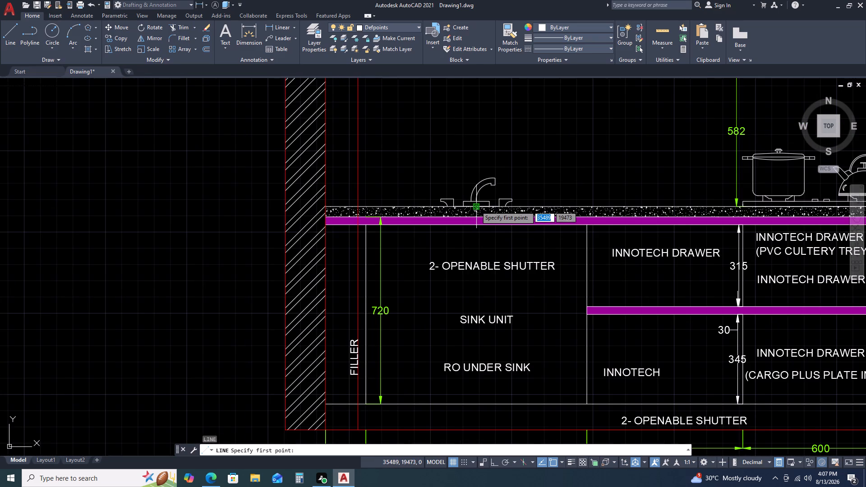
pyautogui.click(477, 226)
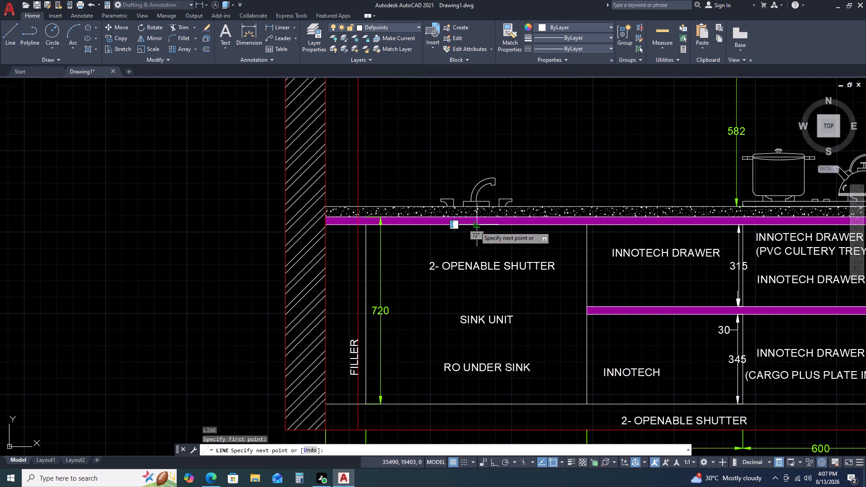
pyautogui.click(475, 406)
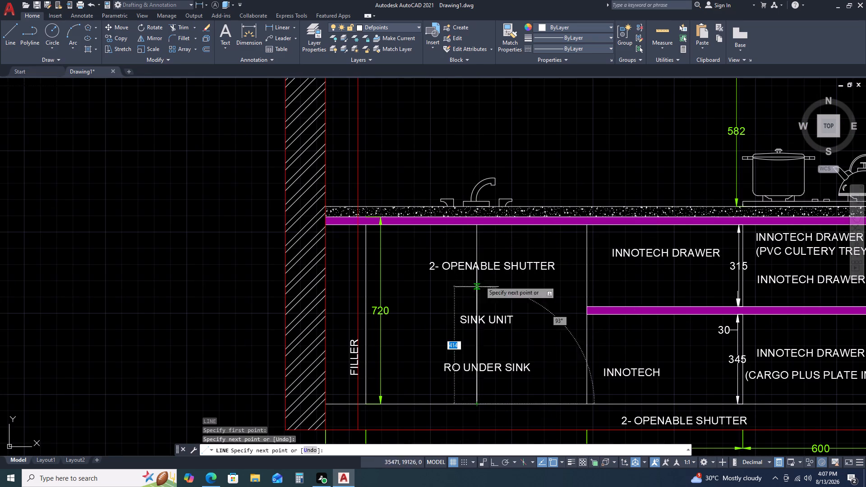
pyautogui.press('Escape')
pyautogui.scroll(-2, 516, 271)
pyautogui.moveTo(574, 287); pyautogui.dragTo(447, 265, button='middle')
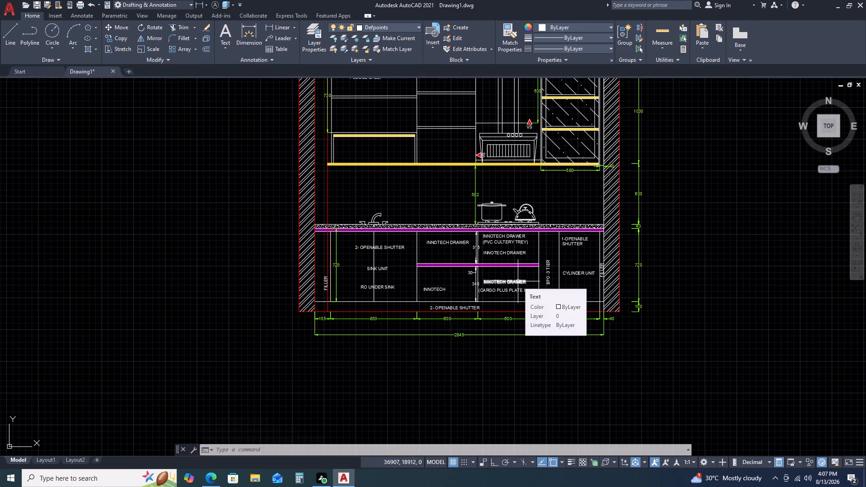
# Change the 2- OPENABLE SHUTTER label in the plinth strip below the base cabinets to PVC SKIRTING.
pyautogui.scroll(3, 468, 313)
pyautogui.doubleClick(457, 295)
pyautogui.doubleClick(456, 294)
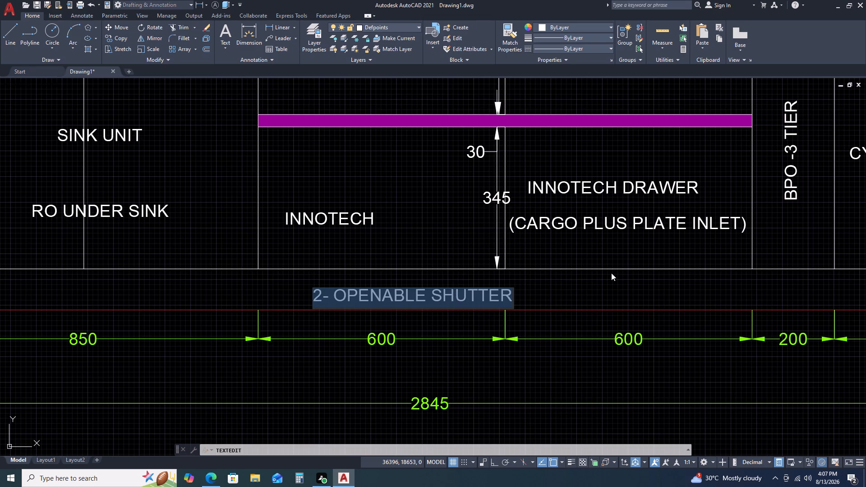
pyautogui.write('PVC')
pyautogui.press('space')
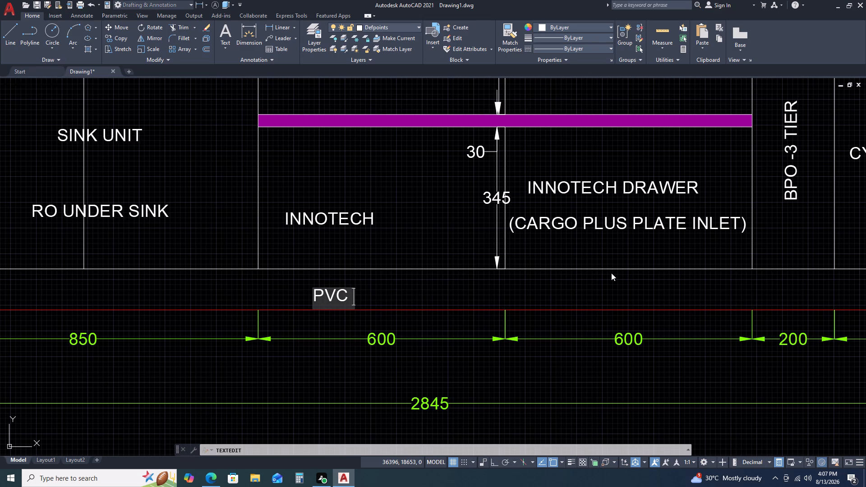
pyautogui.write('SKIRT')
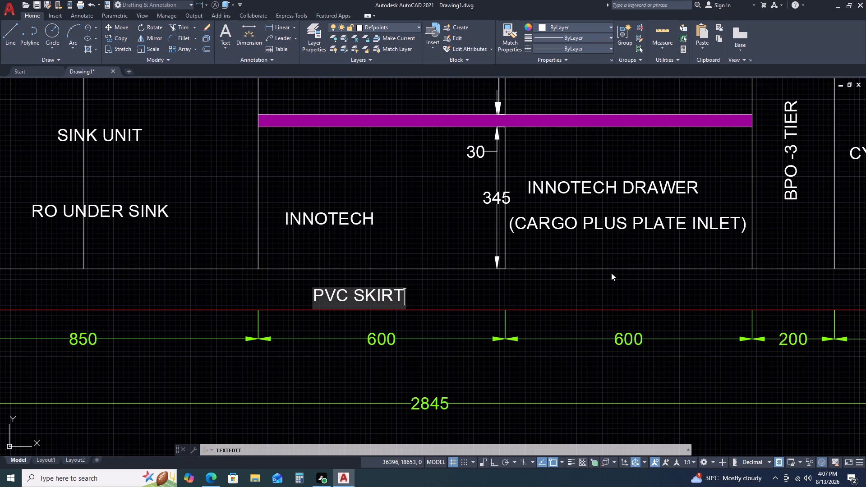
pyautogui.write('ING')
pyautogui.click(447, 235)
pyautogui.press('Escape')
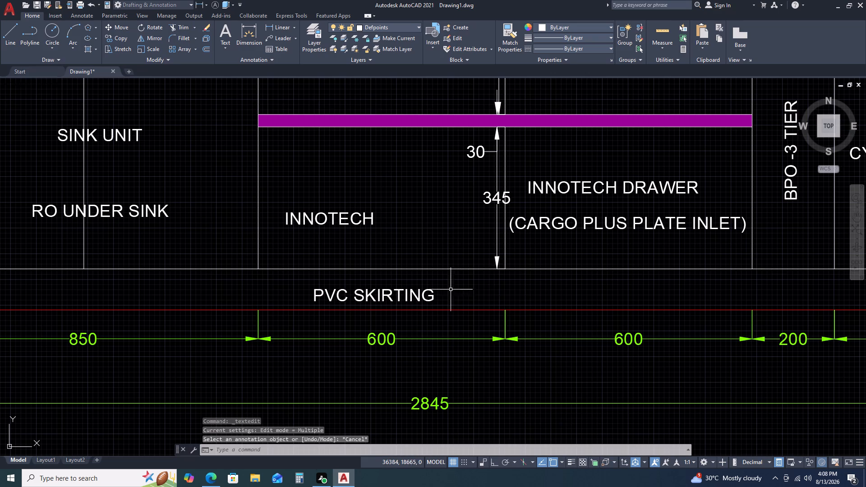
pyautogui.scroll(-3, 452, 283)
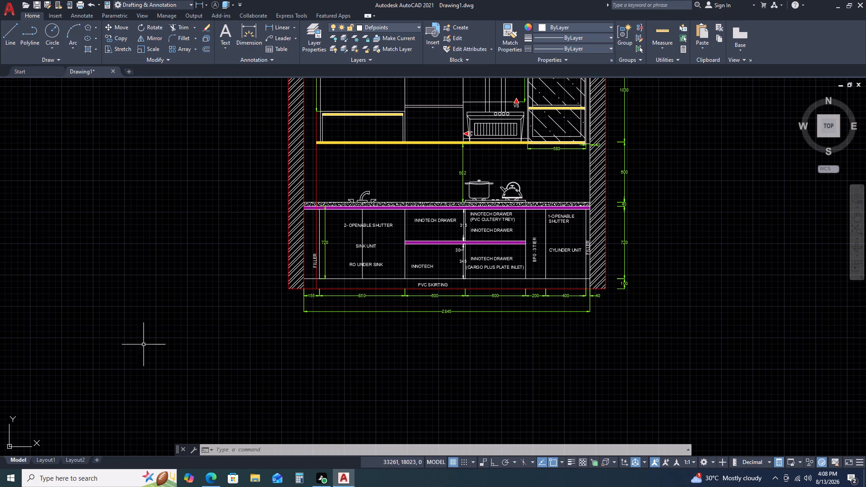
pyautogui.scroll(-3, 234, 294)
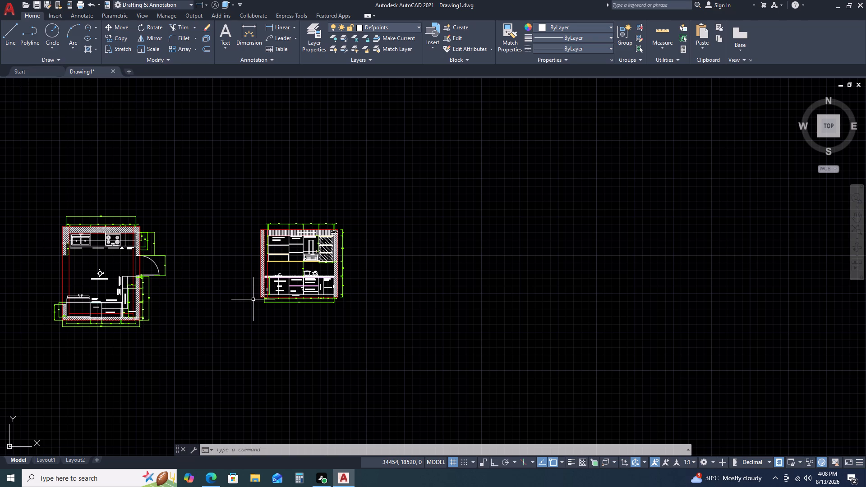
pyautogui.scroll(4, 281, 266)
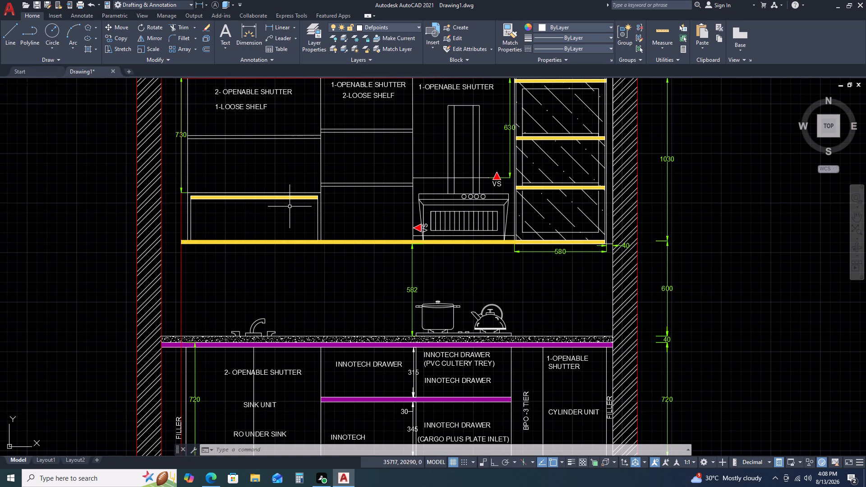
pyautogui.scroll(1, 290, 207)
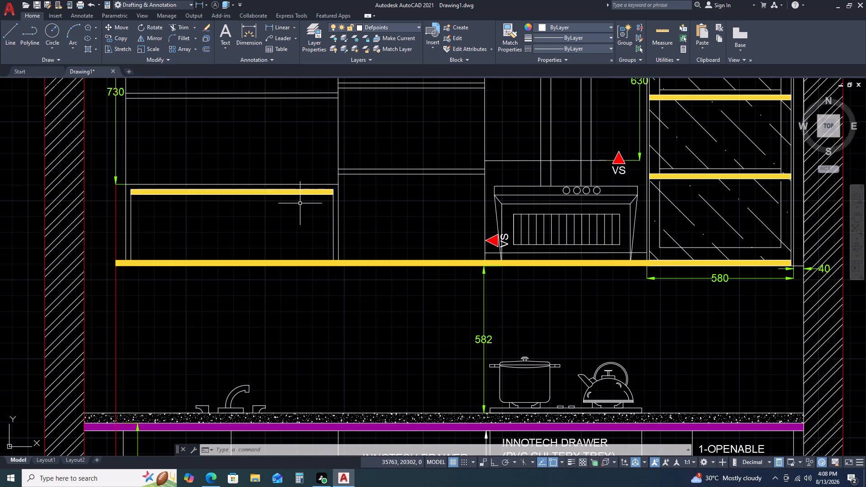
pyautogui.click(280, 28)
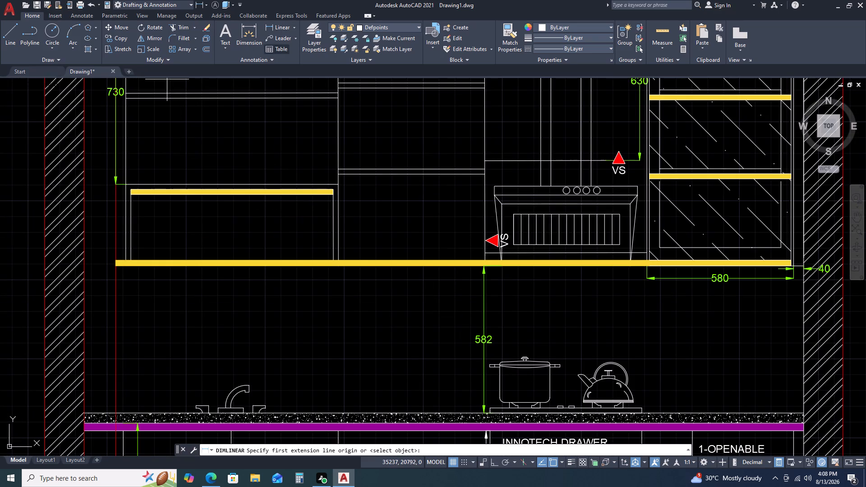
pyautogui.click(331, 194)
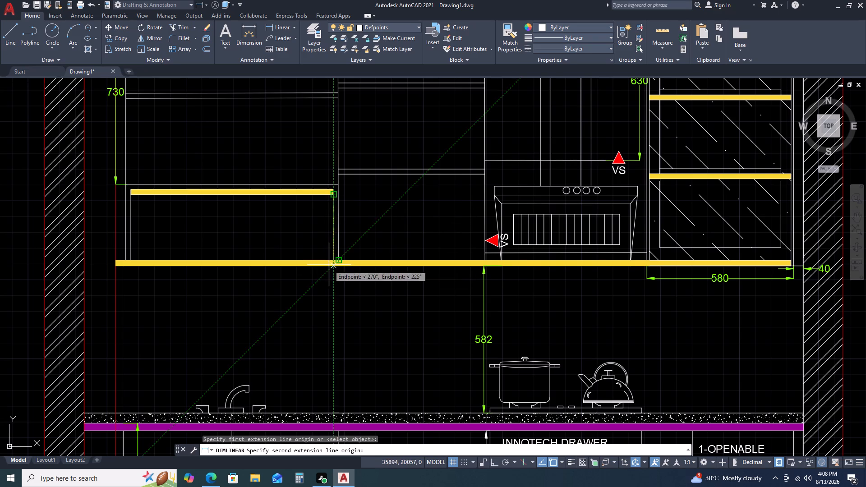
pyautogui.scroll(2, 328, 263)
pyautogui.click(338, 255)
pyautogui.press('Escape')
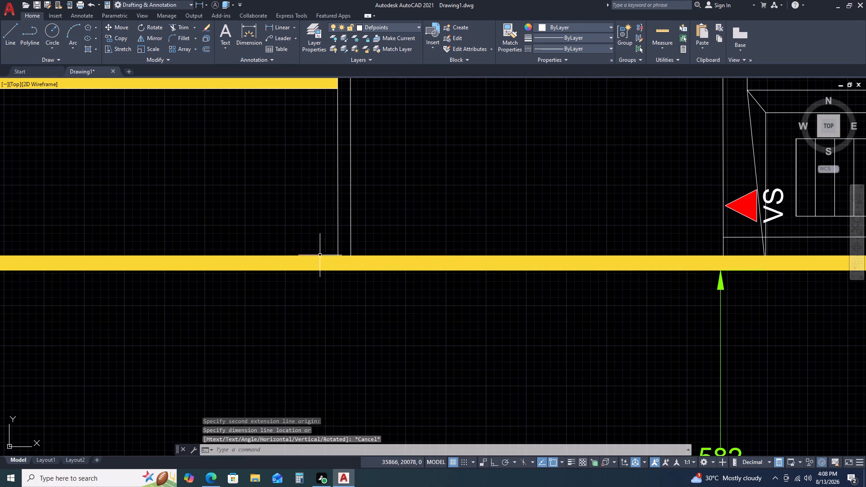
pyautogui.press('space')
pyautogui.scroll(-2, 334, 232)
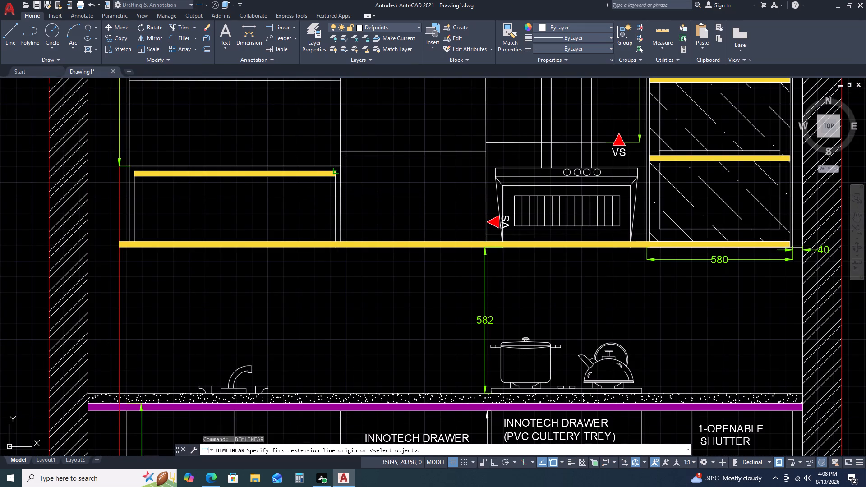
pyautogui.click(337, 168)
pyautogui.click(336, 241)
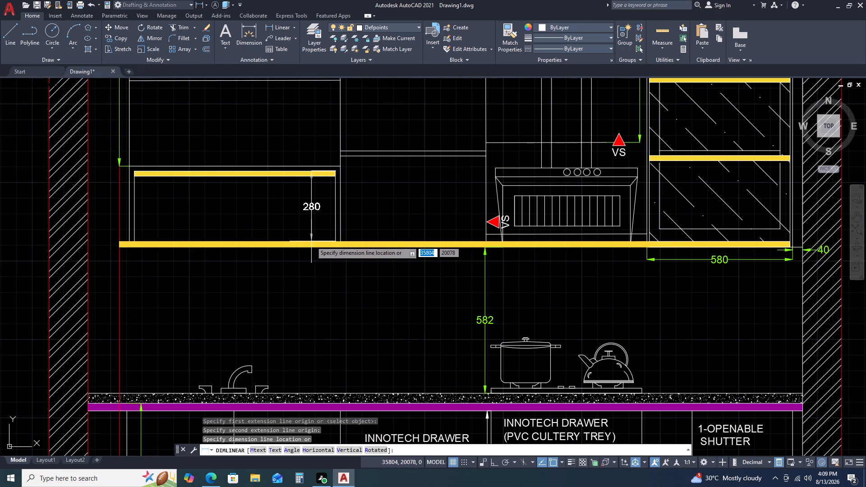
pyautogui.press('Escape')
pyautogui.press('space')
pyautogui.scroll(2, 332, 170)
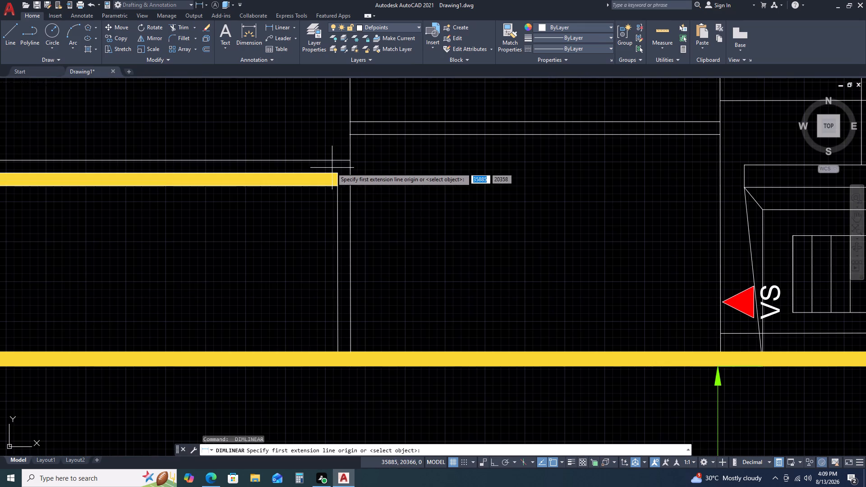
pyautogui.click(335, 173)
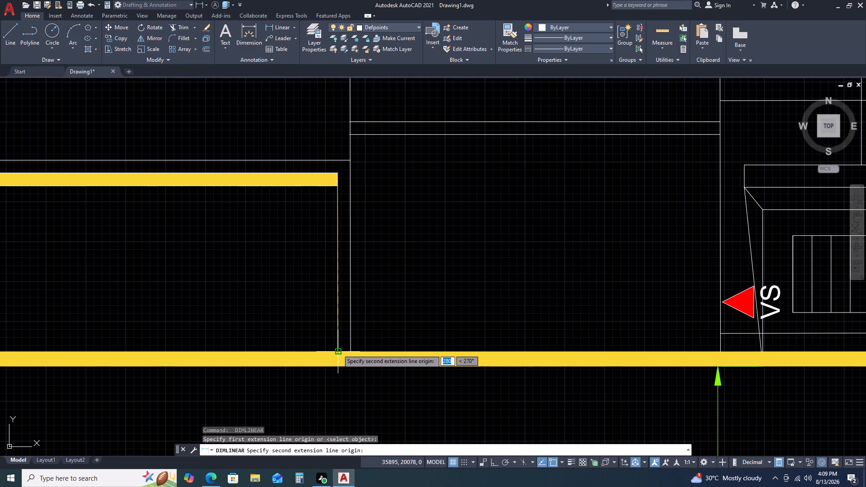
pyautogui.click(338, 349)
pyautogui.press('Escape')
# Add a vertical linear dimension for the open compartment under the two-shutter wall cabinet, placed inside near its right side.
pyautogui.press('space')
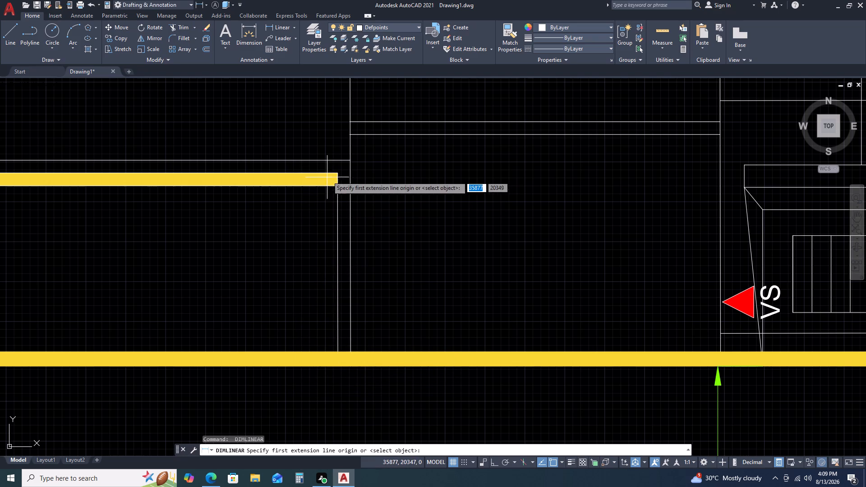
pyautogui.click(336, 160)
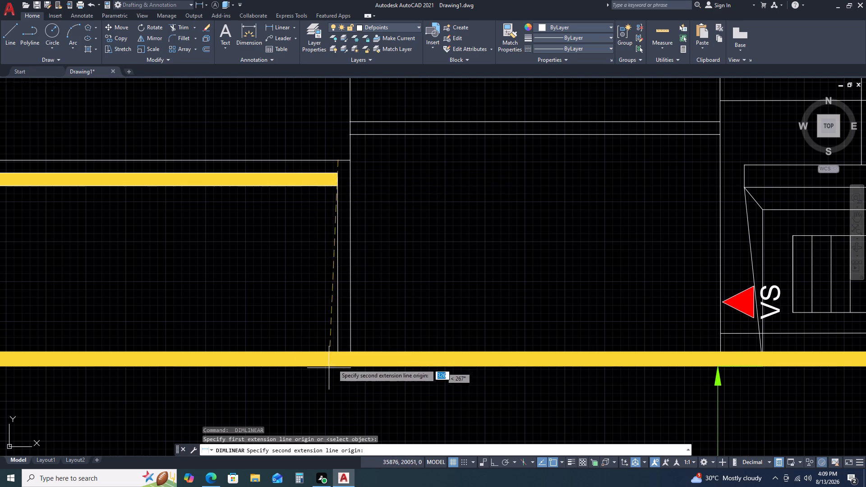
pyautogui.click(337, 349)
pyautogui.click(234, 326)
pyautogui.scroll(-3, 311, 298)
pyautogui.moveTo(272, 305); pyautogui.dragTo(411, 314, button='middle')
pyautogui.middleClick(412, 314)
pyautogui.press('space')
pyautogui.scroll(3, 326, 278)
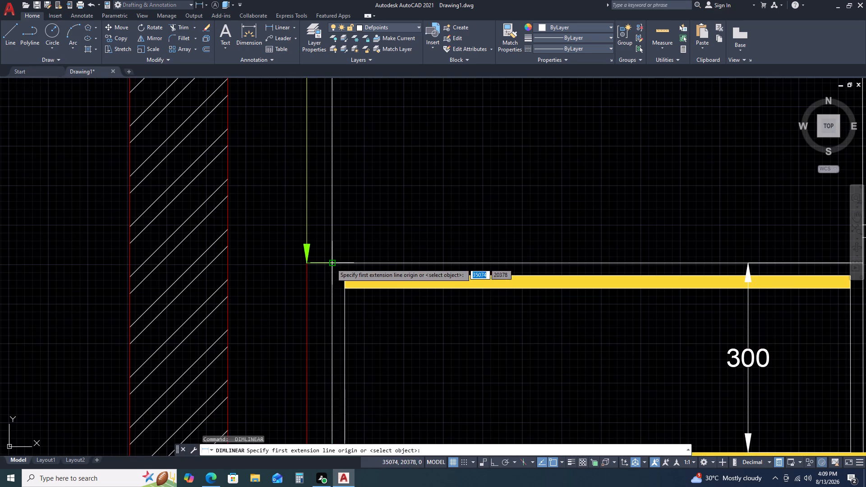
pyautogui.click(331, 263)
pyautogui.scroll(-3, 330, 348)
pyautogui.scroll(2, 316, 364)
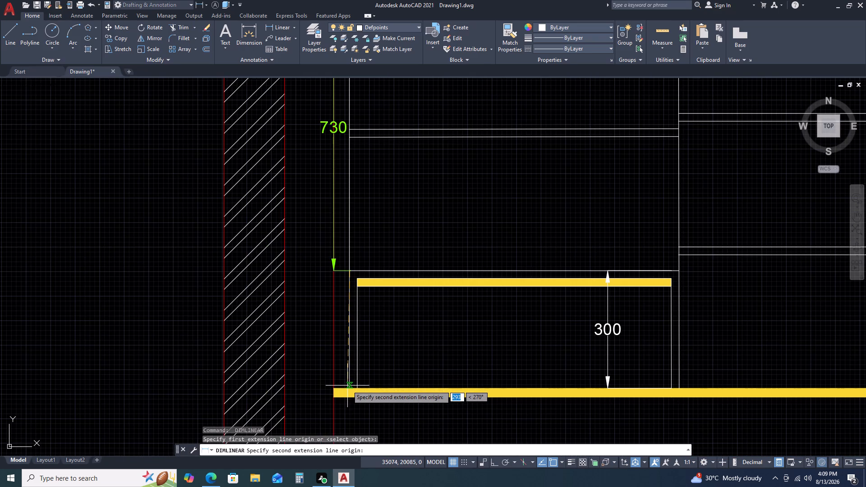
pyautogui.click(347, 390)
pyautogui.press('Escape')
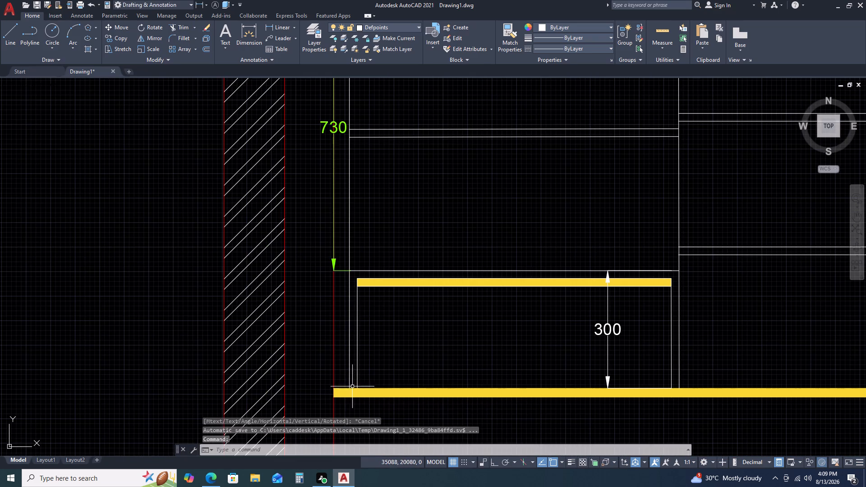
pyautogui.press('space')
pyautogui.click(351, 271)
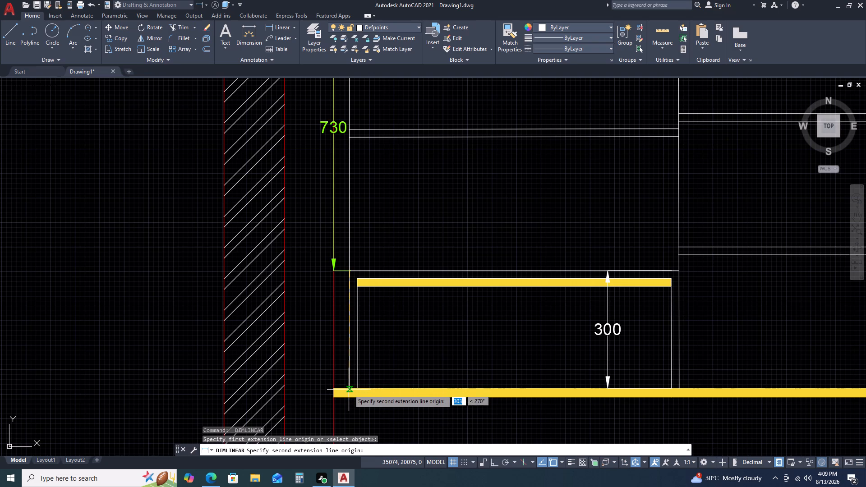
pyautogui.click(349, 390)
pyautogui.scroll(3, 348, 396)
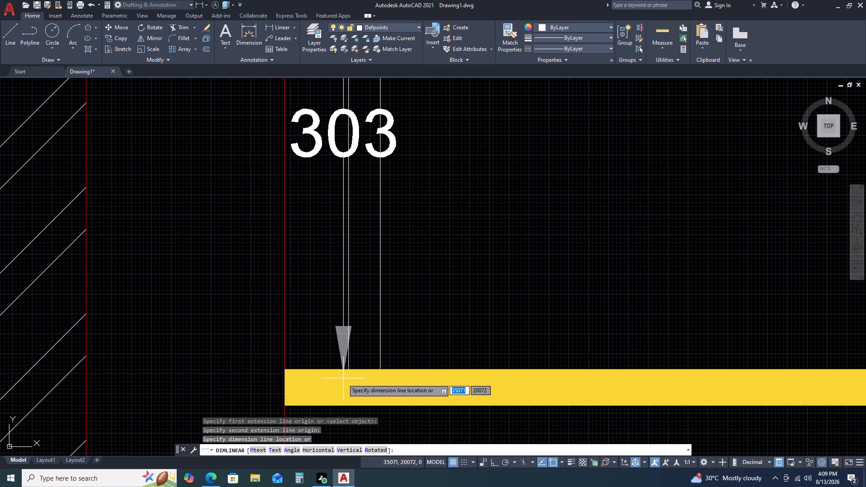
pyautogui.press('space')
# Add a vertical linear dimension for the same compartment's height at its left side, from the yellow bottom shelf to the compartment's top line.
pyautogui.press('space')
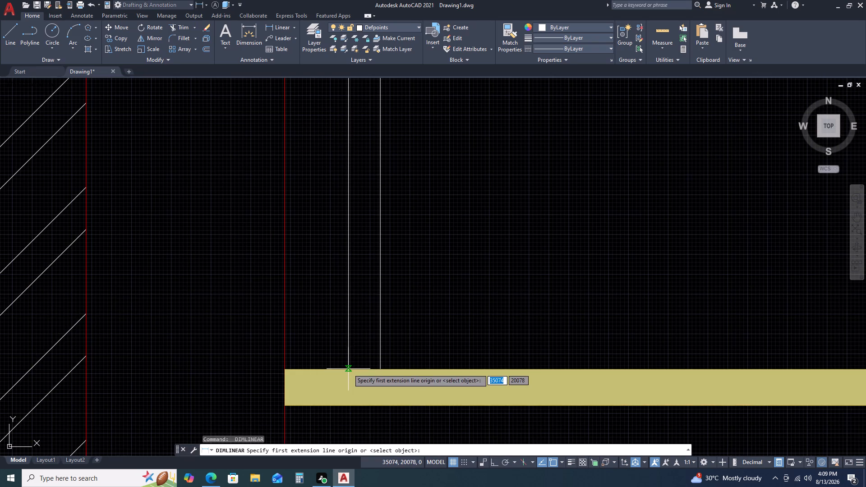
pyautogui.click(348, 369)
pyautogui.moveTo(371, 209); pyautogui.dragTo(348, 408, button='middle')
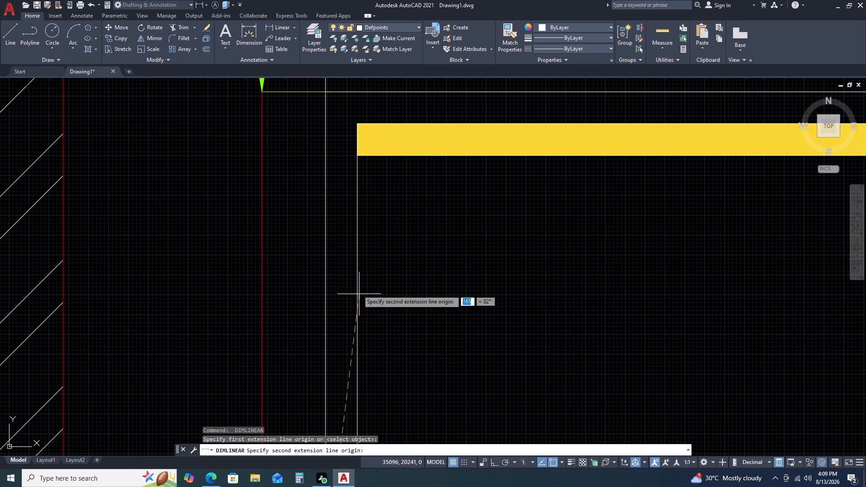
pyautogui.click(326, 90)
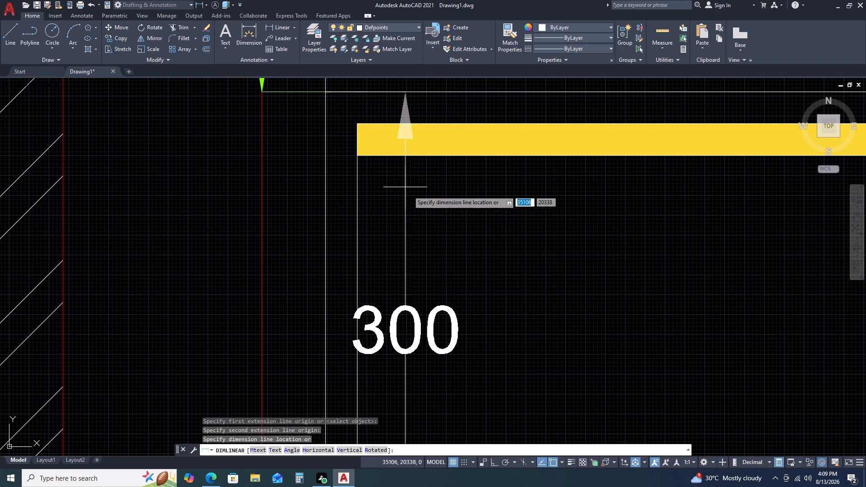
pyautogui.click(551, 242)
pyautogui.scroll(-4, 330, 237)
pyautogui.press('Escape')
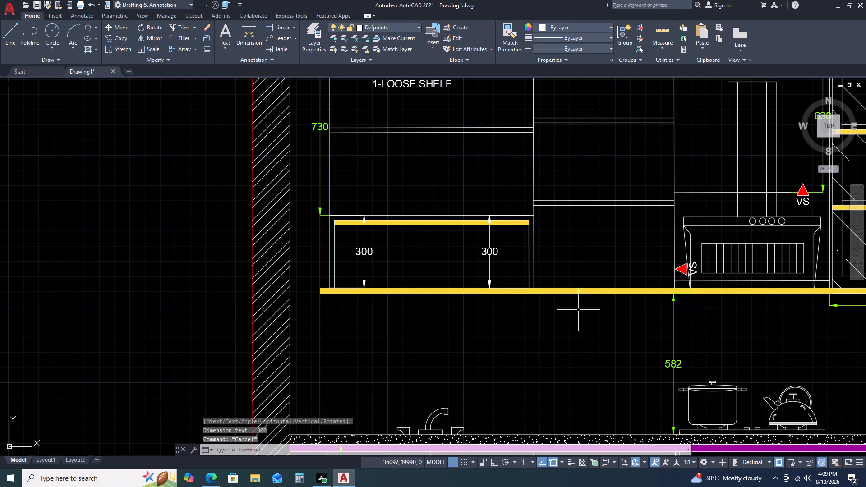
# Draw a horizontal line about 2670 mm long with Ortho on, along the top edge of the long yellow shelf under the wall cabinets.
pyautogui.press('l')
pyautogui.press('space')
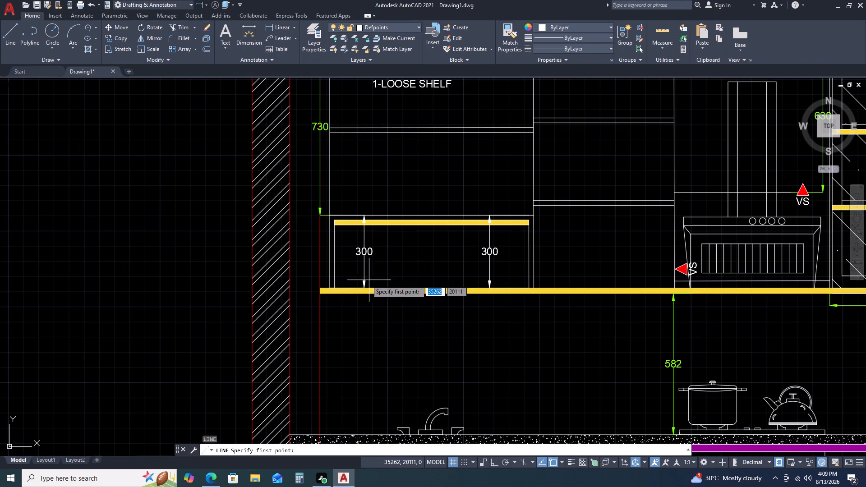
pyautogui.scroll(2, 315, 294)
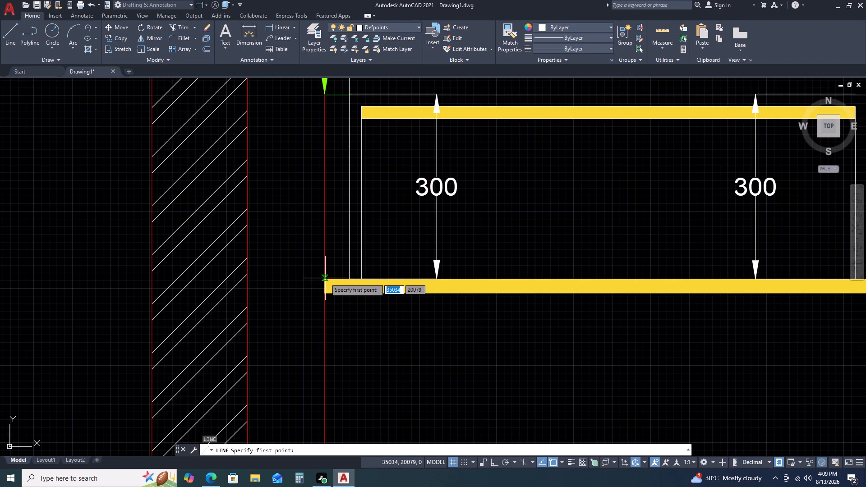
pyautogui.scroll(3, 325, 279)
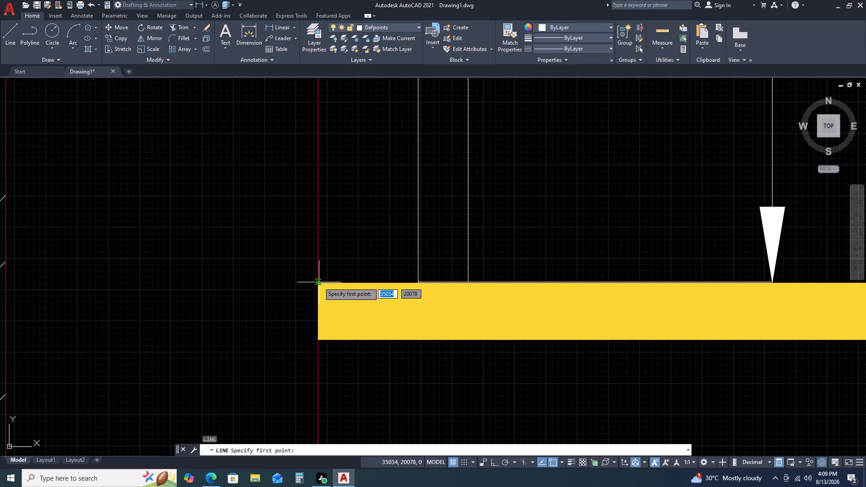
pyautogui.click(319, 283)
pyautogui.scroll(-2, 538, 287)
pyautogui.moveTo(580, 283); pyautogui.dragTo(318, 307, button='middle')
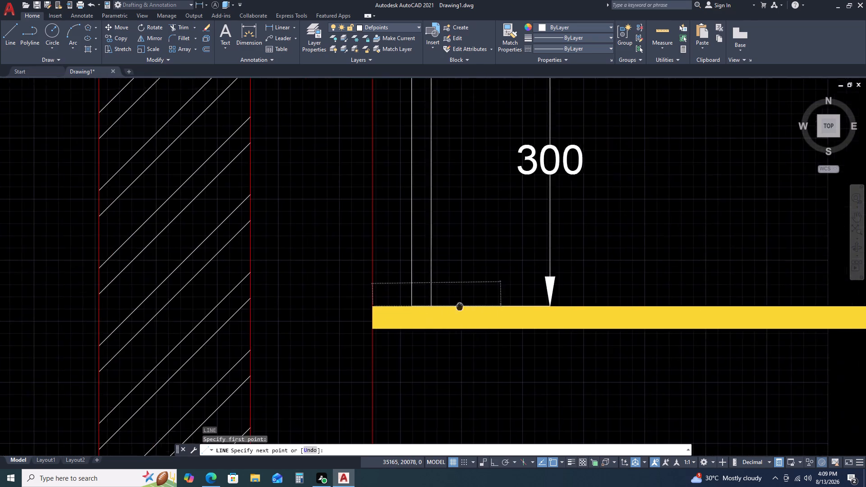
pyautogui.moveTo(318, 307); pyautogui.dragTo(107, 300, button='middle')
pyautogui.scroll(-3, 368, 328)
pyautogui.press('F8')
pyautogui.moveTo(579, 329); pyautogui.dragTo(179, 334, button='middle')
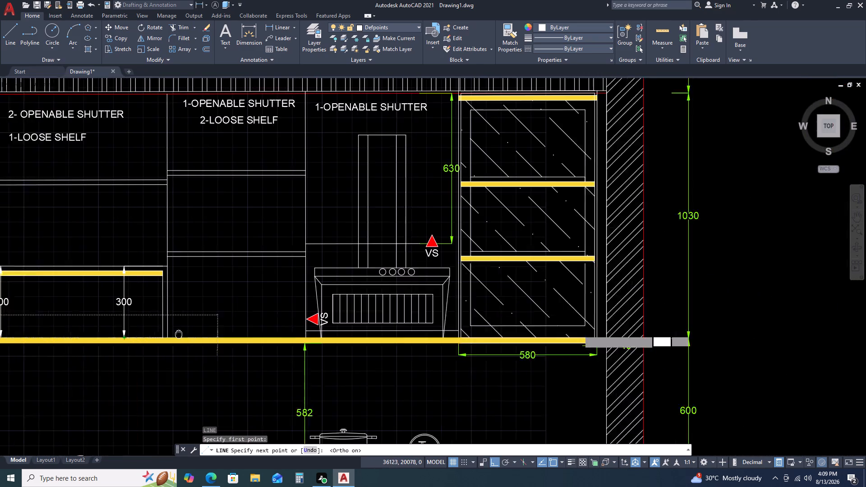
pyautogui.scroll(4, 564, 334)
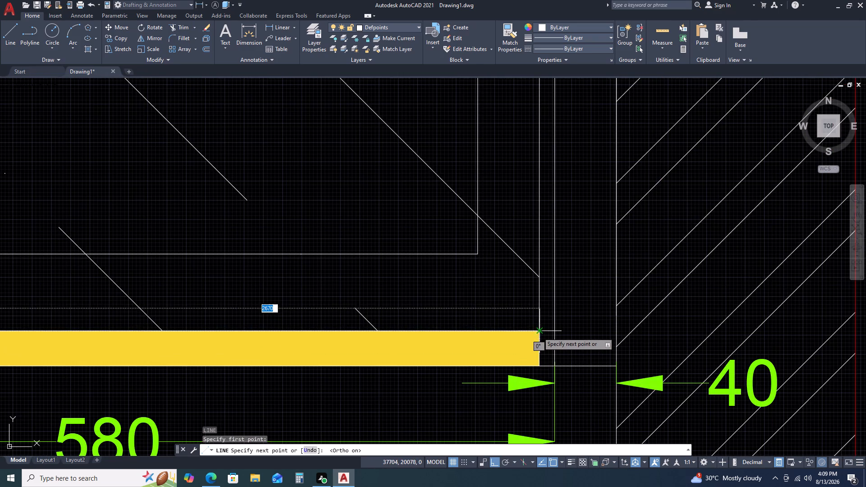
pyautogui.click(539, 331)
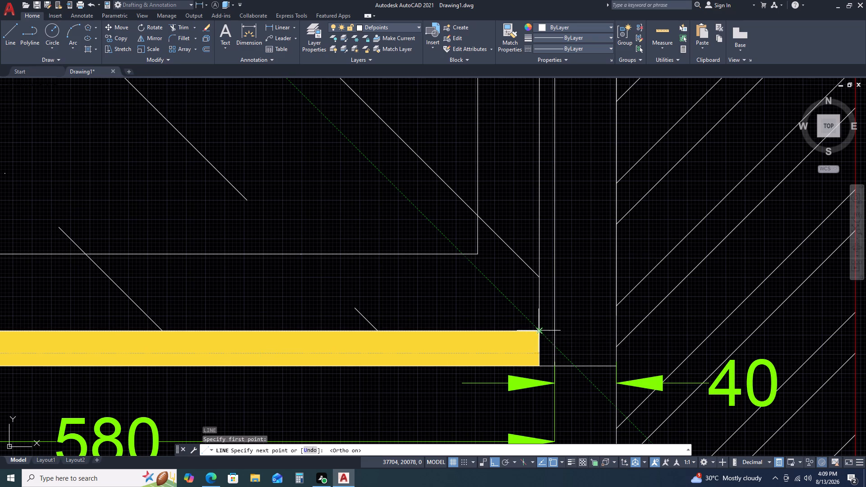
pyautogui.press('Escape')
# Move the new 2670 mm line so its right end meets the top-right corner of the long yellow shelf.
pyautogui.scroll(5, 538, 331)
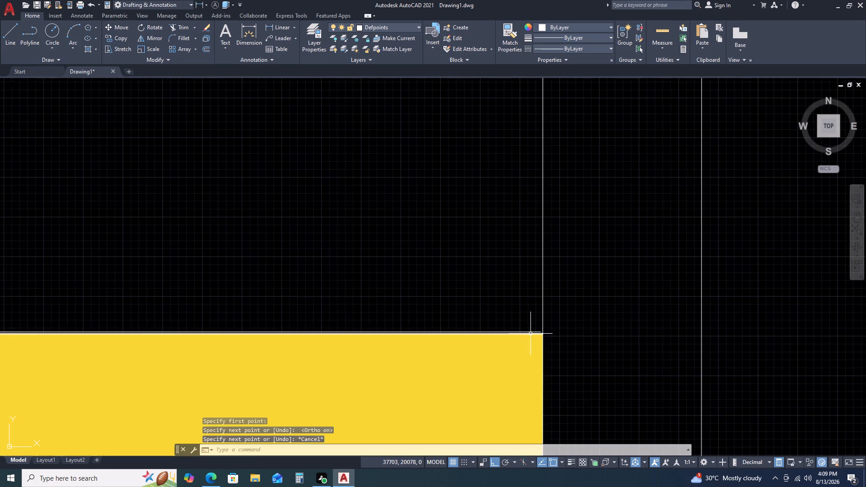
pyautogui.scroll(3, 531, 334)
pyautogui.click(534, 331)
pyautogui.click(530, 325)
pyautogui.write('M')
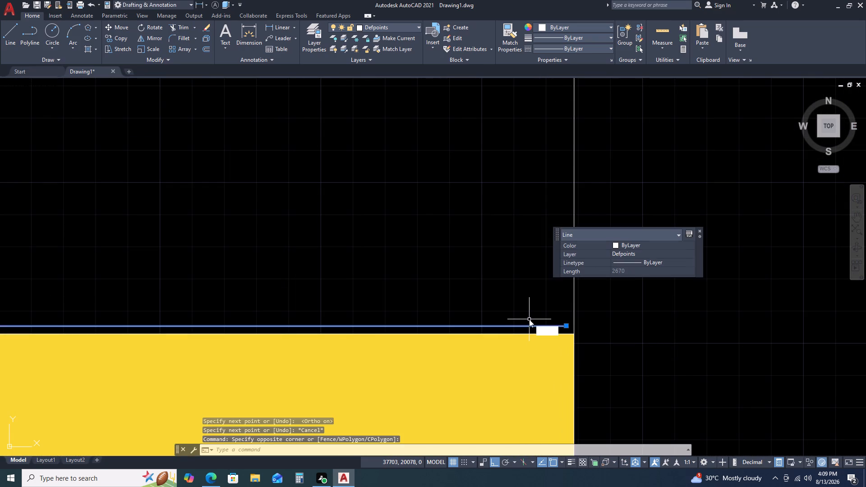
pyautogui.press('space')
pyautogui.click(568, 327)
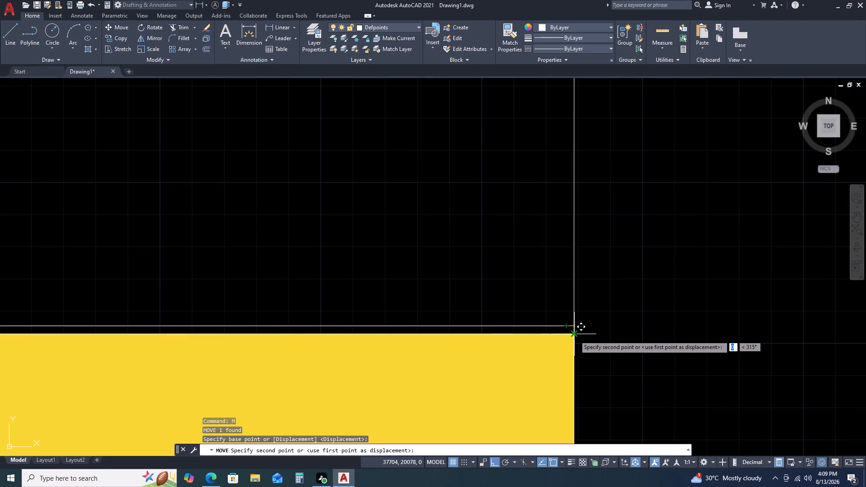
pyautogui.click(575, 335)
pyautogui.press('Escape')
pyautogui.scroll(-12, 569, 318)
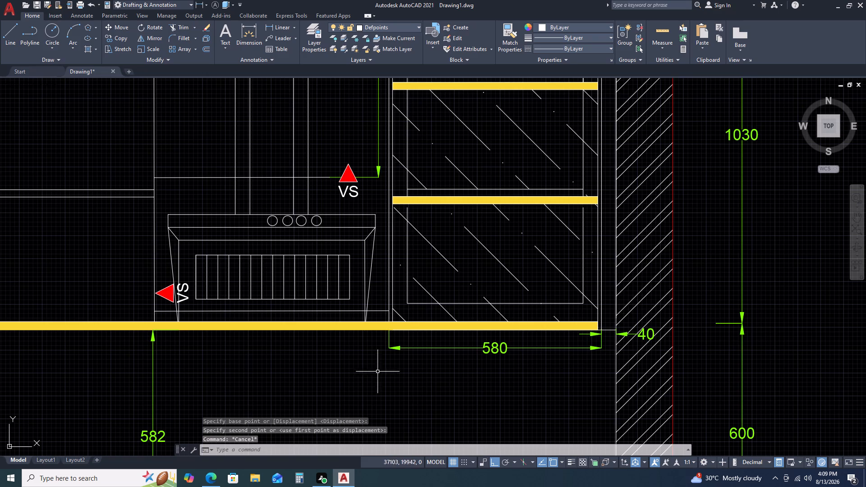
# Stretch the lower extension origin of the left-hand 300 dimension to the left end of the long yellow shelf.
pyautogui.scroll(3, 143, 328)
pyautogui.scroll(-5, 197, 307)
pyautogui.moveTo(13, 326); pyautogui.dragTo(258, 303, button='middle')
pyautogui.moveTo(270, 301); pyautogui.dragTo(308, 297, button='middle')
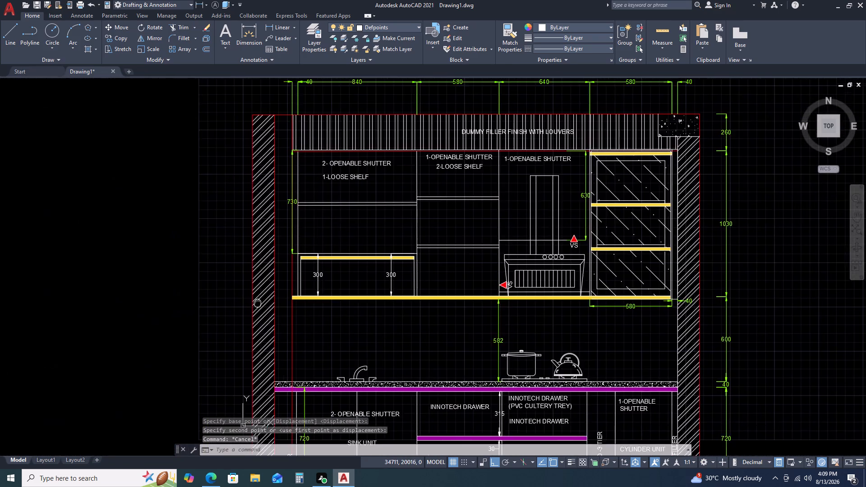
pyautogui.scroll(3, 268, 311)
pyautogui.scroll(3, 555, 237)
pyautogui.scroll(2, 494, 242)
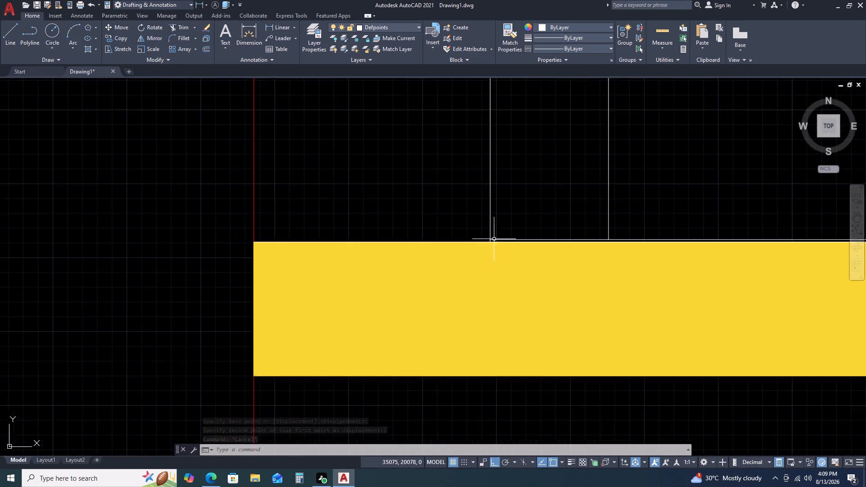
pyautogui.scroll(1, 494, 239)
pyautogui.click(494, 239)
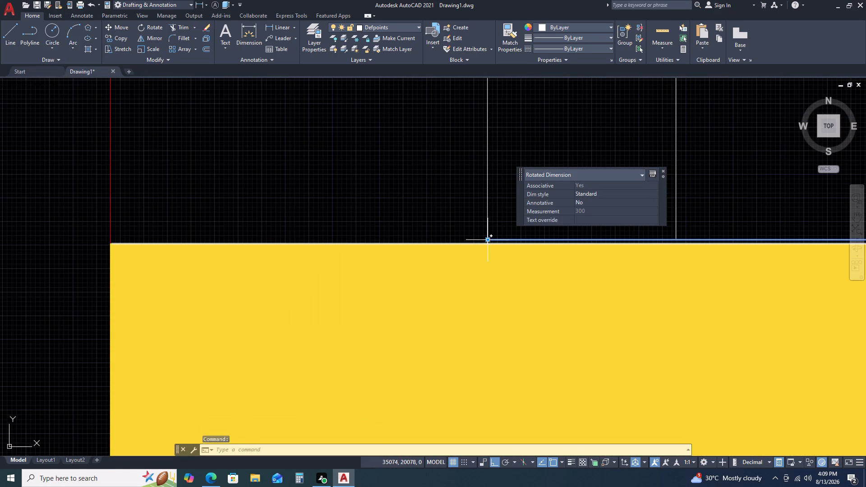
pyautogui.click(489, 239)
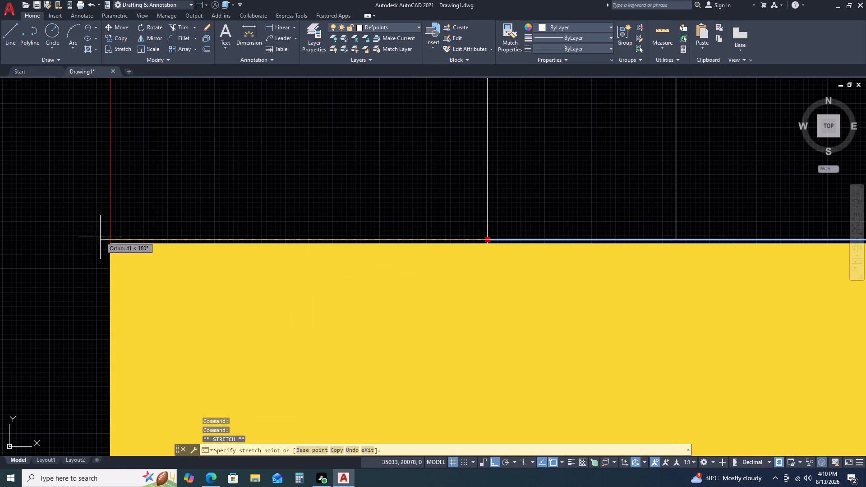
pyautogui.click(110, 243)
pyautogui.press('Escape')
pyautogui.scroll(-3, 98, 248)
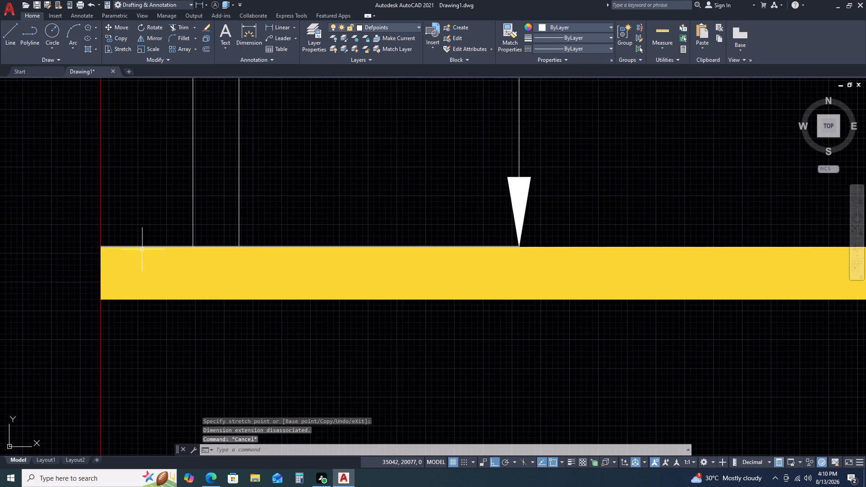
pyautogui.scroll(-4, 276, 252)
pyautogui.scroll(3, 275, 251)
pyautogui.press('Escape')
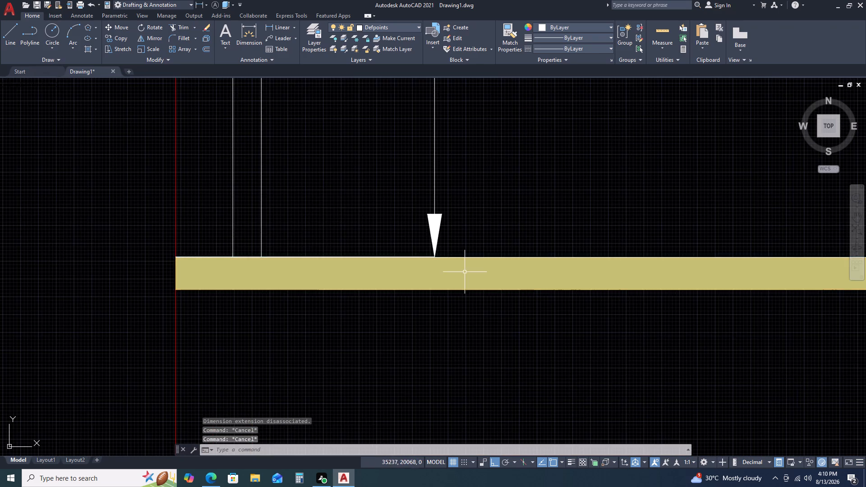
# Examine the lines along the top edge of the long yellow shelf near the 300 dimensions.
pyautogui.scroll(-4, 448, 278)
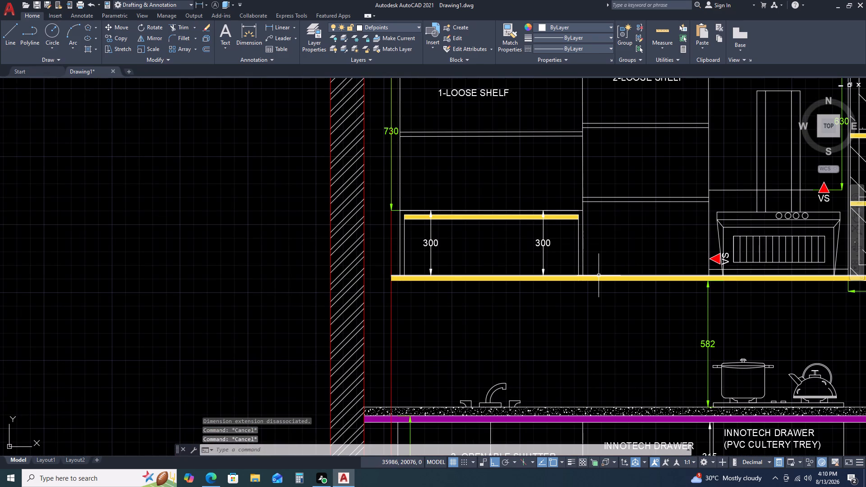
pyautogui.click(598, 276)
pyautogui.press('Escape')
pyautogui.scroll(2, 400, 278)
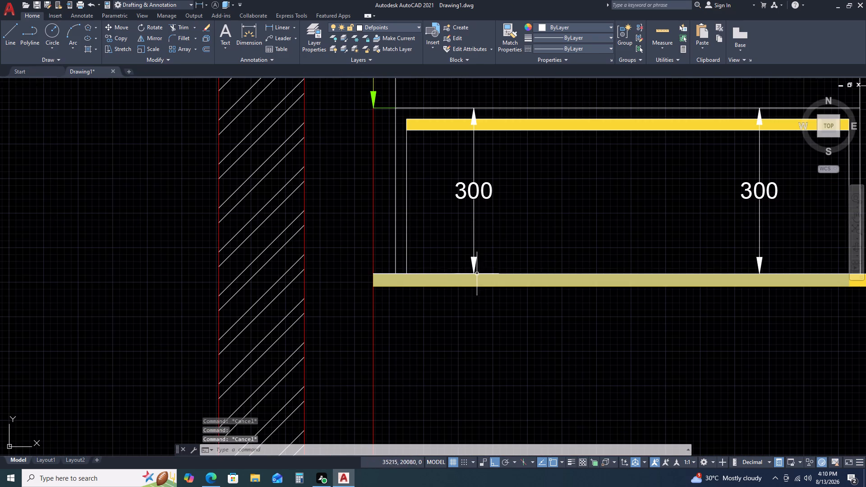
pyautogui.scroll(5, 392, 273)
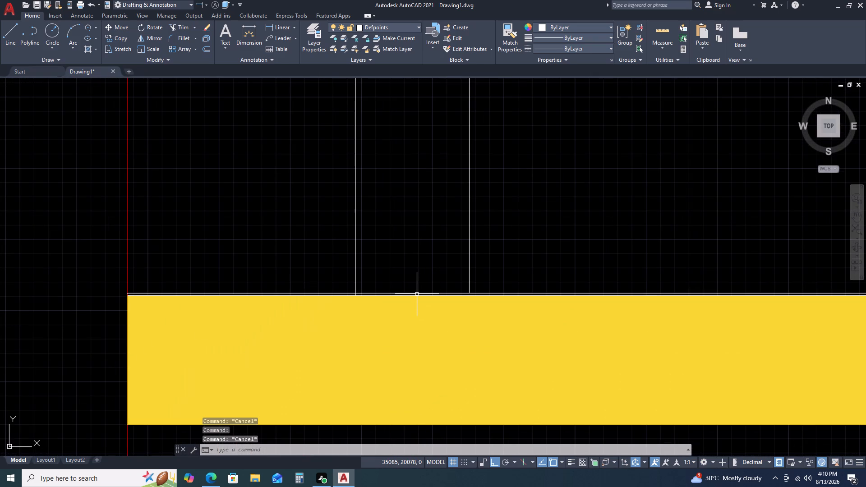
pyautogui.click(414, 293)
pyautogui.scroll(-6, 352, 276)
pyautogui.press('Escape')
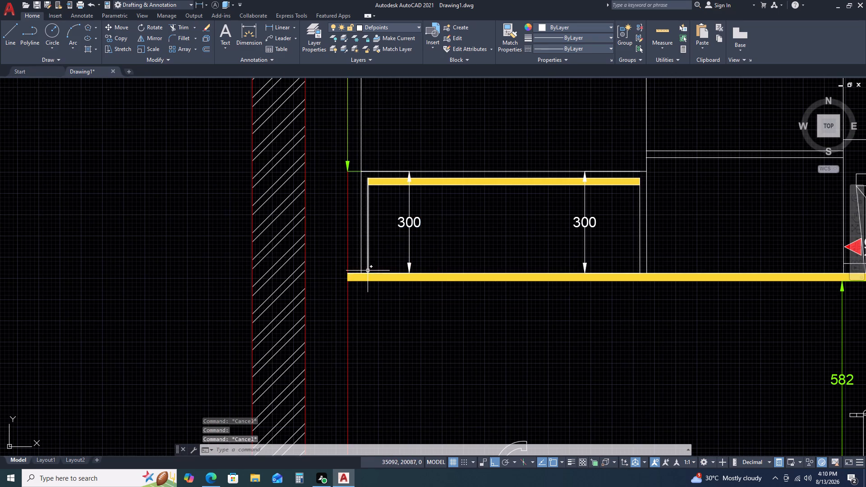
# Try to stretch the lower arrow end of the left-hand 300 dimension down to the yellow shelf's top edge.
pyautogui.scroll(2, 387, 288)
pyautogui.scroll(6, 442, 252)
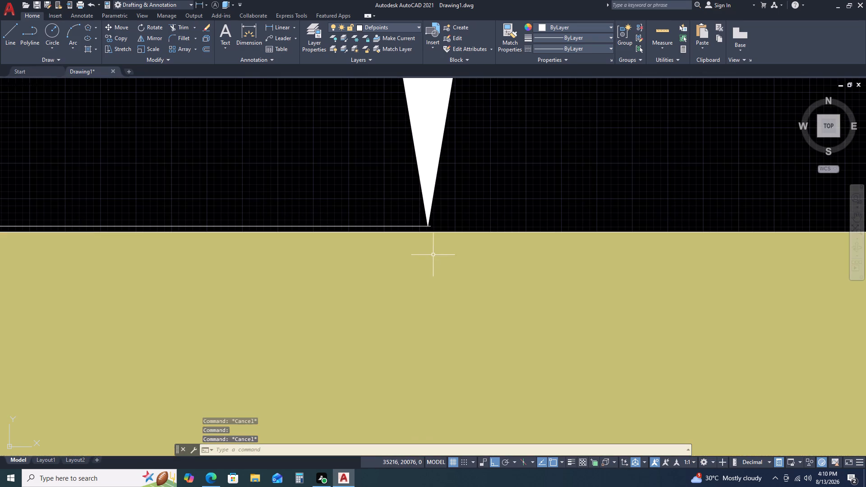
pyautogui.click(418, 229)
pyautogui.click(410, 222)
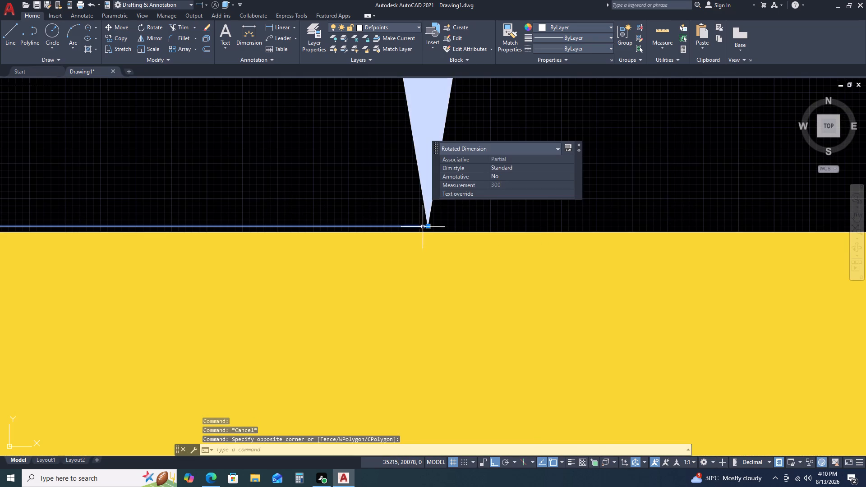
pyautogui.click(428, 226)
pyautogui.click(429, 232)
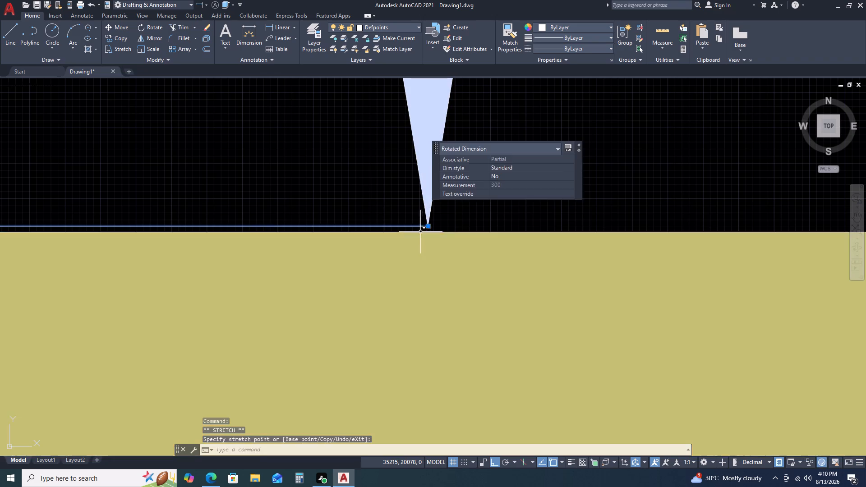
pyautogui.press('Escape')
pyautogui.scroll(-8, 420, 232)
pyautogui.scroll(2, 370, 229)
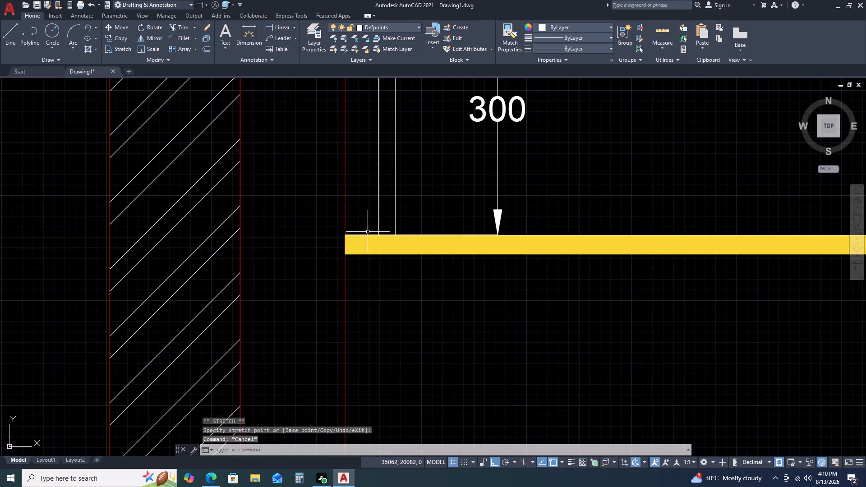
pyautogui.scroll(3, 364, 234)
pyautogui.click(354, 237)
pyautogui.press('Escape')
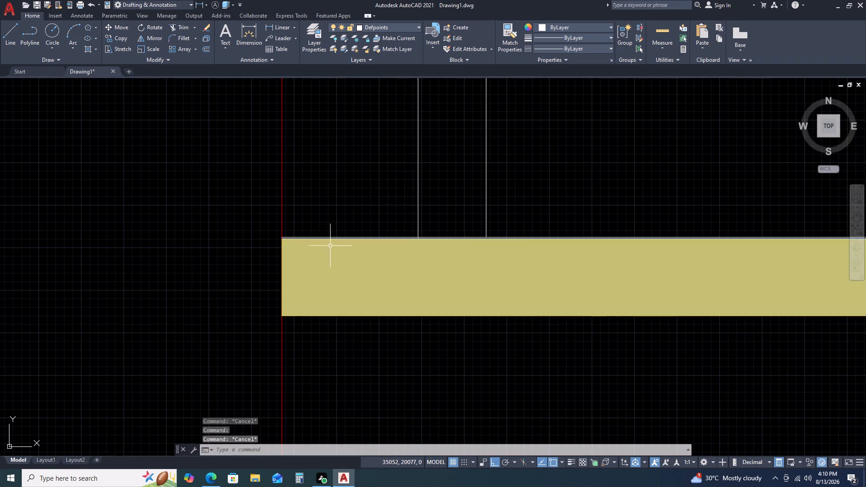
# Copy the 2670 mm line 23 mm down, from the long yellow shelf's top-left corner to its bottom-left corner.
pyautogui.scroll(-3, 314, 248)
pyautogui.click(547, 246)
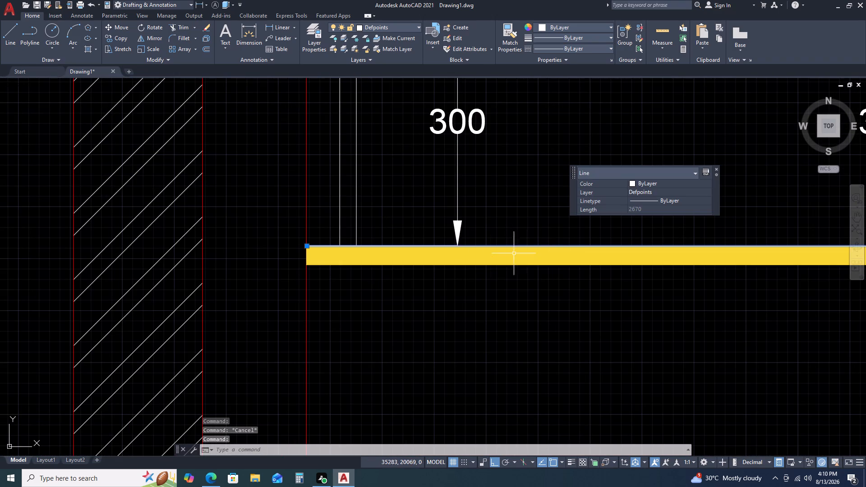
pyautogui.press('c')
pyautogui.press('o')
pyautogui.press('space')
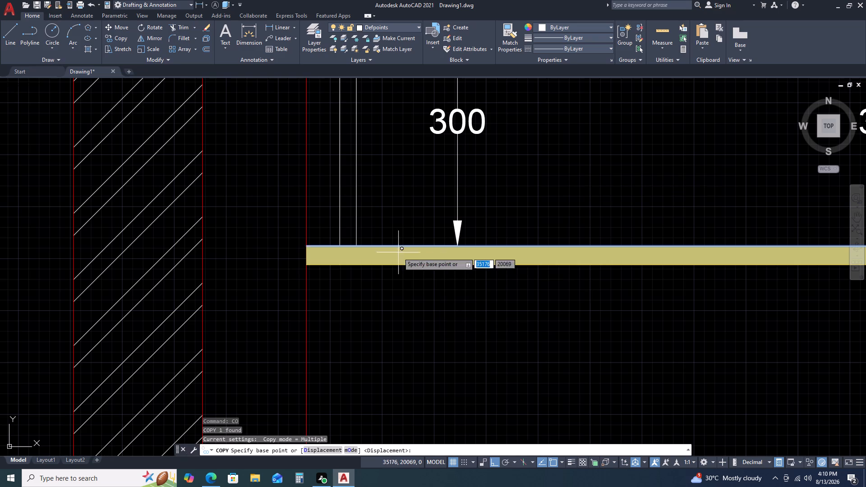
pyautogui.scroll(5, 304, 247)
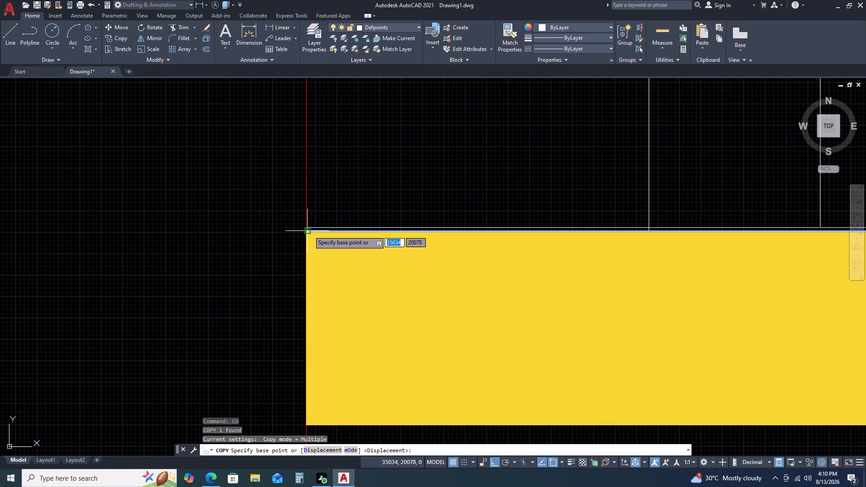
pyautogui.click(309, 231)
pyautogui.scroll(-2, 304, 406)
pyautogui.scroll(1, 306, 422)
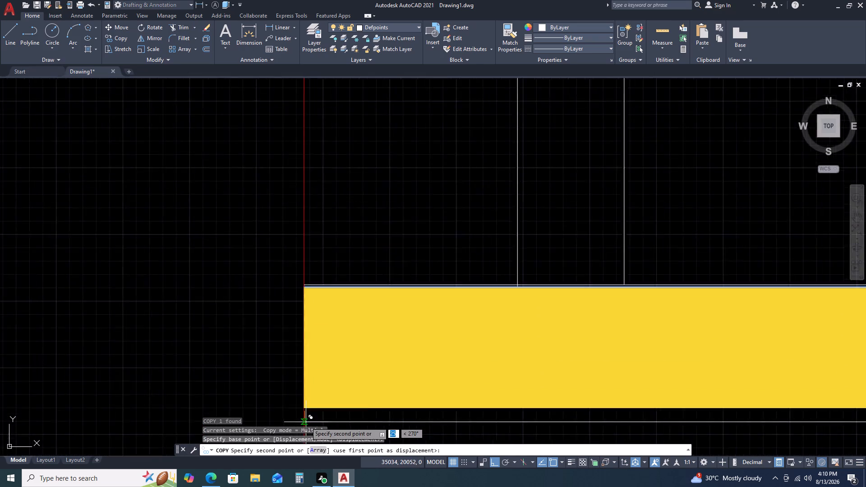
pyautogui.scroll(4, 306, 422)
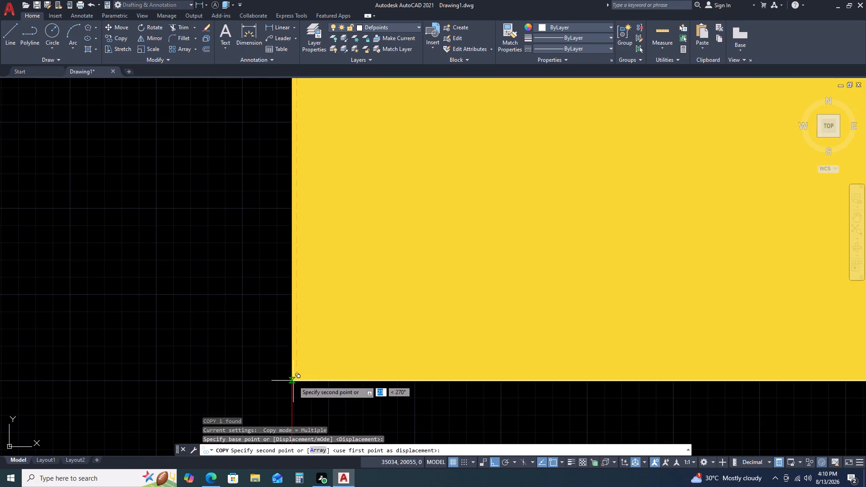
pyautogui.scroll(3, 290, 383)
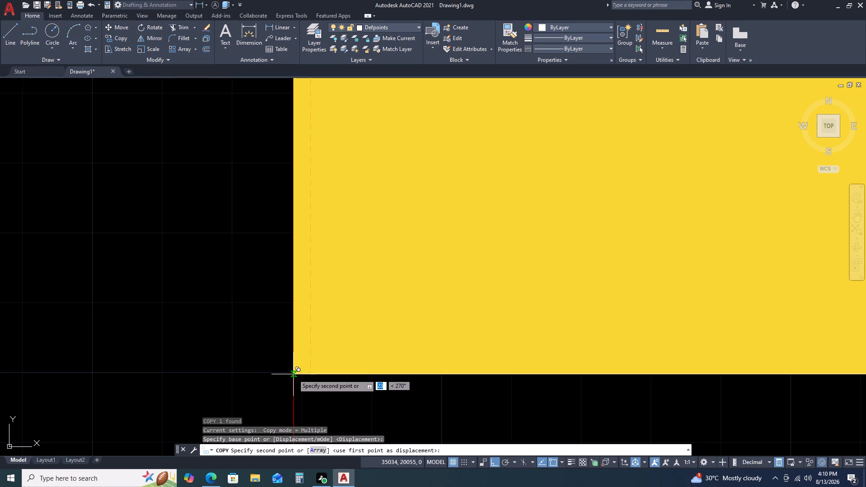
pyautogui.click(293, 374)
pyautogui.press('Escape')
# Check the copied line along the bottom edge of the long yellow shelf toward its right end.
pyautogui.scroll(-9, 289, 322)
pyautogui.scroll(-3, 312, 287)
pyautogui.scroll(-4, 378, 312)
pyautogui.scroll(3, 522, 326)
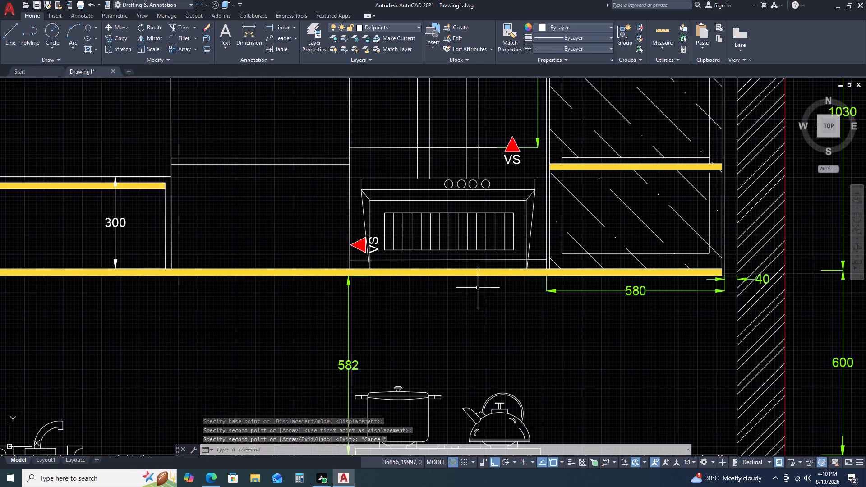
pyautogui.scroll(9, 509, 279)
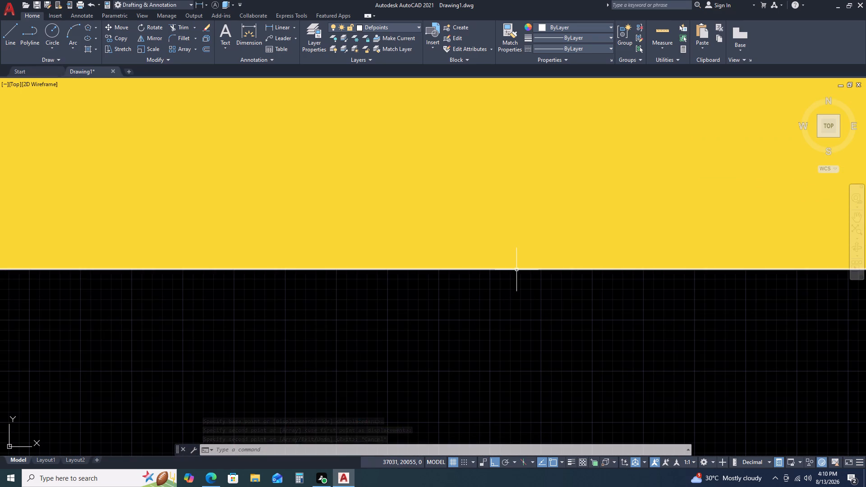
pyautogui.click(516, 270)
pyautogui.scroll(-9, 416, 268)
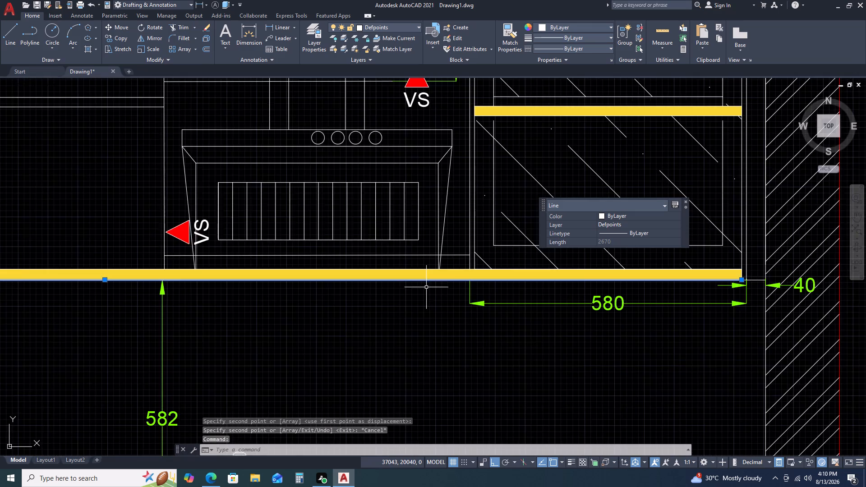
pyautogui.scroll(-1, 427, 287)
pyautogui.press('Escape')
# Stretch the right edge of the long yellow shelf's hatch about 50 mm to the face of the right-hand wall.
pyautogui.scroll(3, 631, 278)
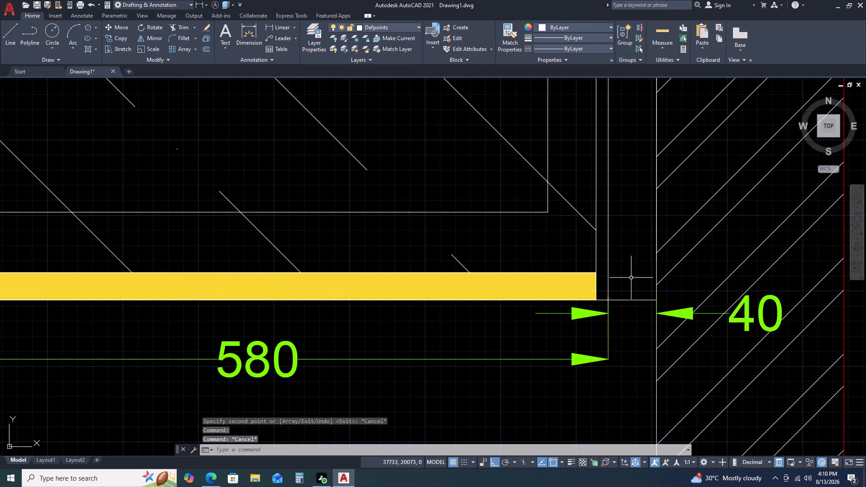
pyautogui.scroll(2, 596, 284)
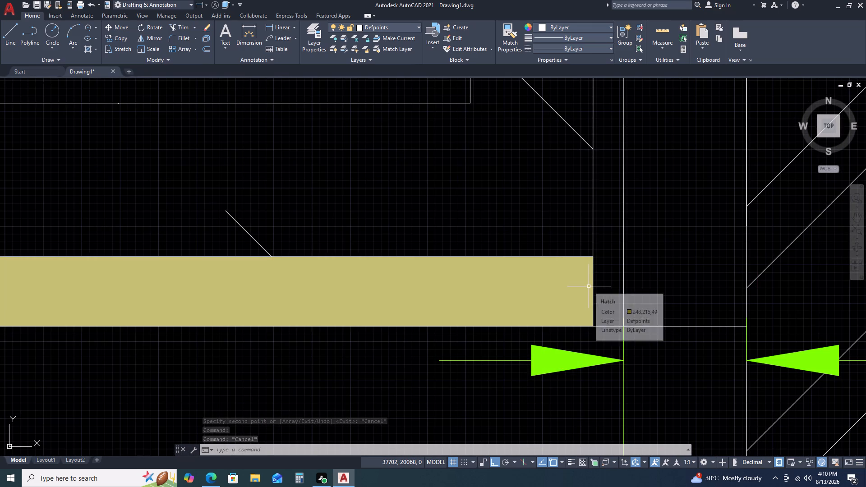
pyautogui.scroll(2, 599, 293)
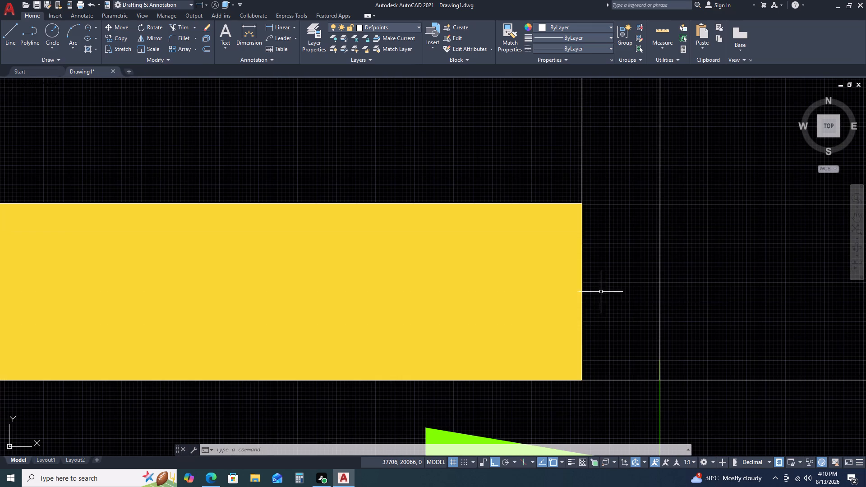
pyautogui.click(602, 290)
pyautogui.click(544, 303)
pyautogui.moveTo(556, 311); pyautogui.dragTo(366, 326, button='middle')
pyautogui.press('Escape')
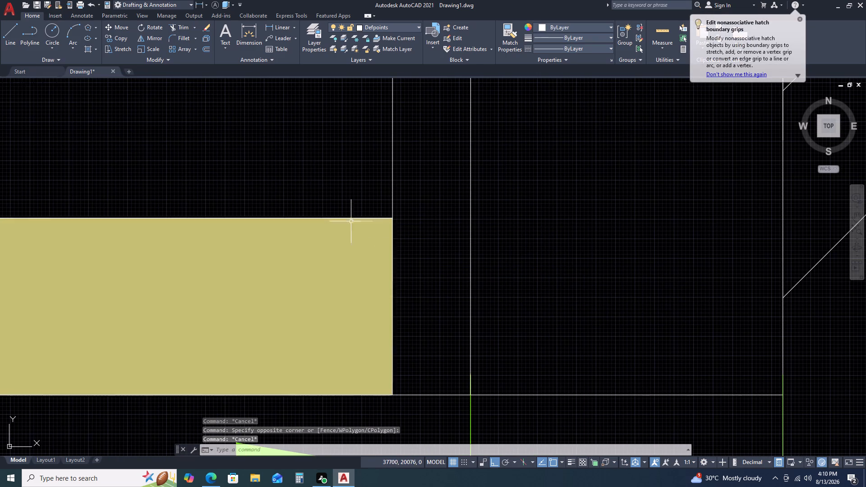
pyautogui.moveTo(356, 201); pyautogui.dragTo(350, 213)
pyautogui.click(269, 318)
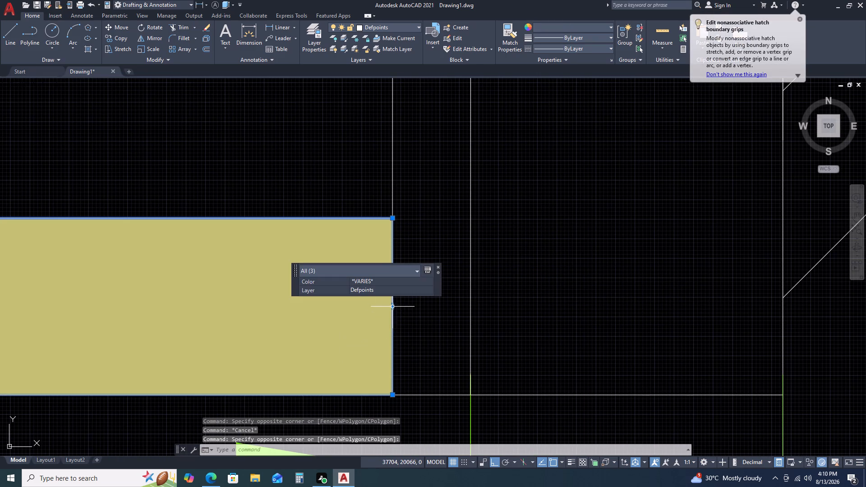
pyautogui.click(392, 307)
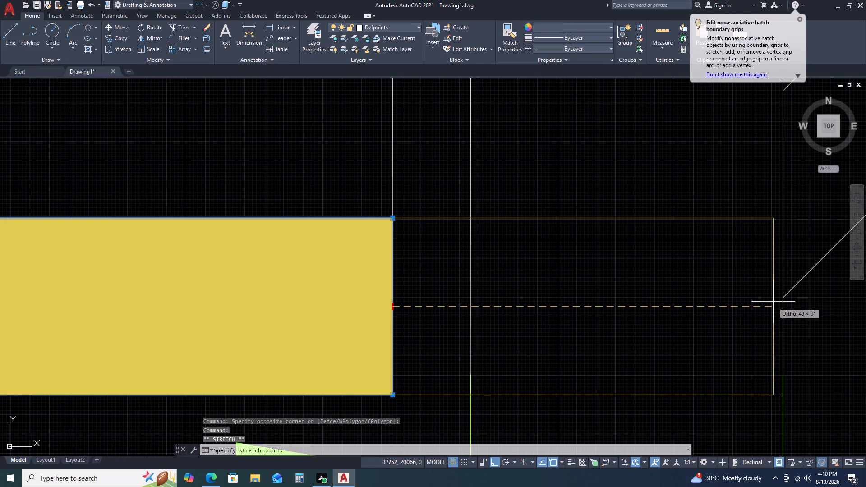
pyautogui.click(783, 306)
pyautogui.press('Escape')
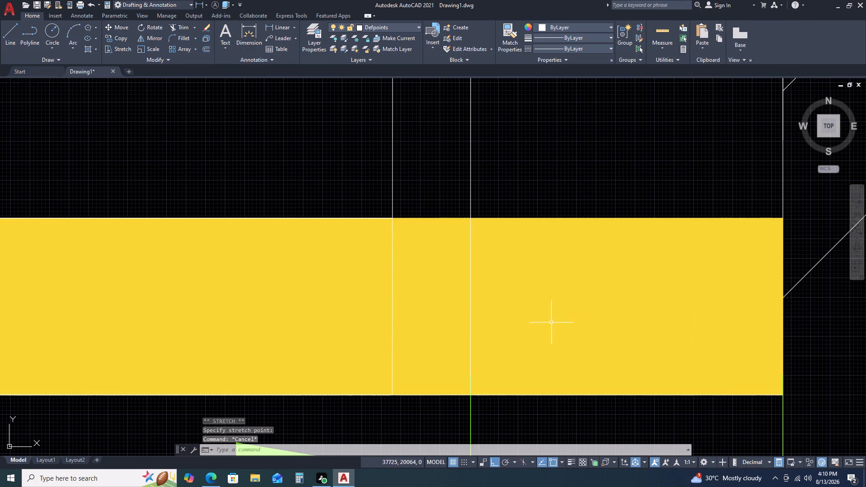
# Shorten the two vertical lines crossing the long yellow shelf near the right-hand wall so they end at its top edge.
pyautogui.moveTo(494, 173); pyautogui.dragTo(484, 173)
pyautogui.click(307, 171)
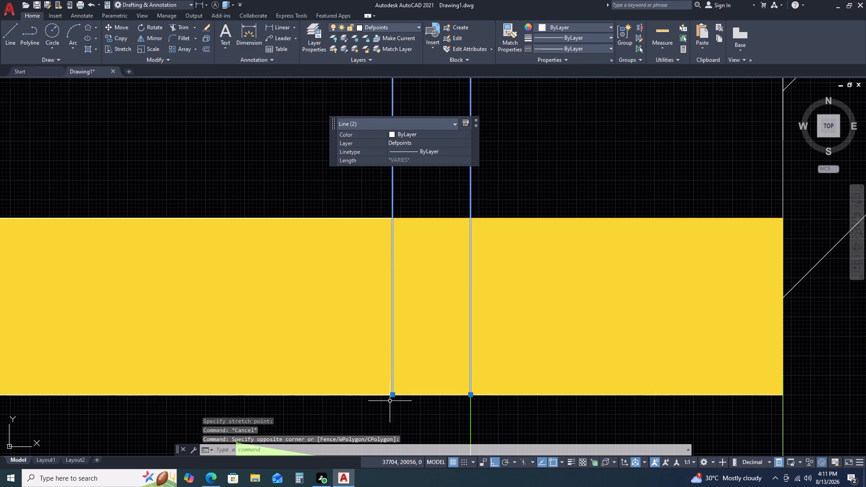
pyautogui.click(393, 395)
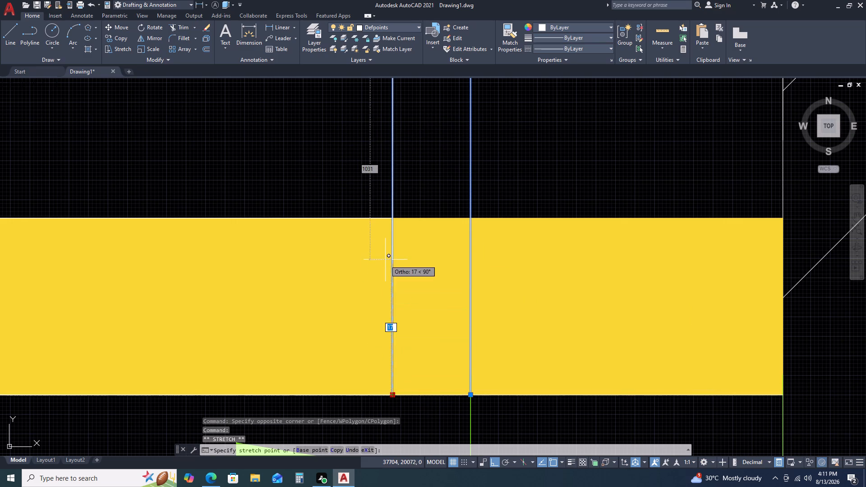
pyautogui.click(392, 220)
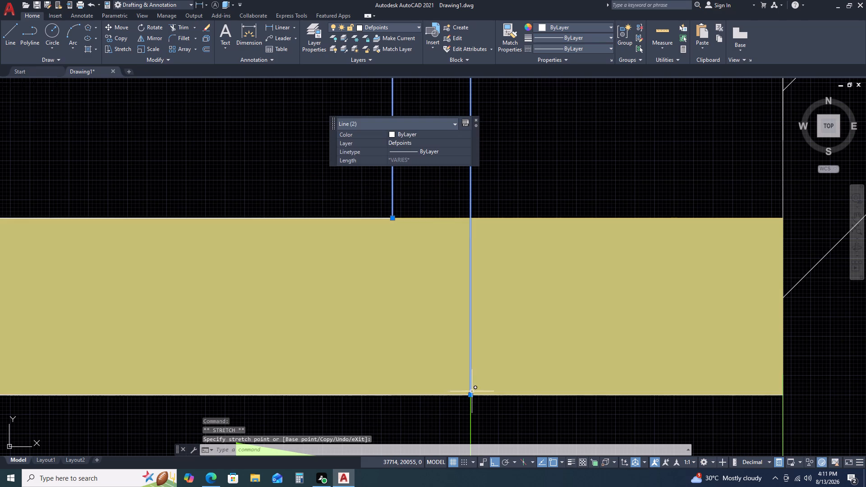
pyautogui.click(472, 395)
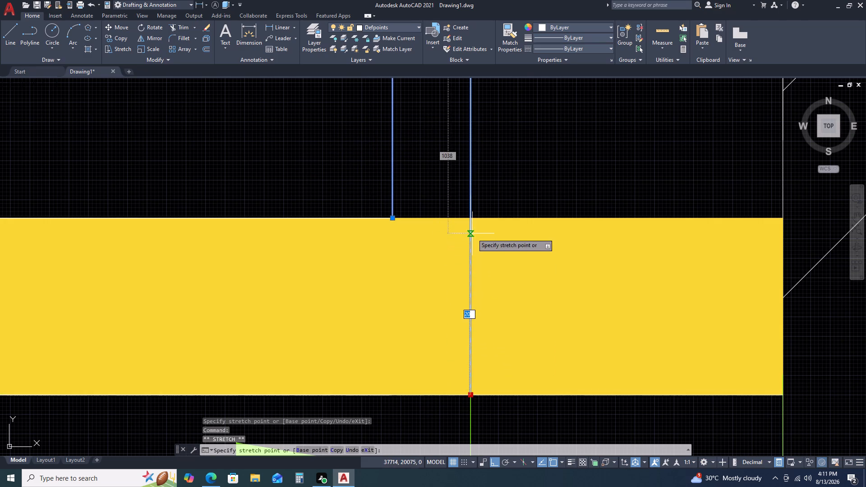
pyautogui.click(471, 217)
# Snap the lower end of the left one of these two vertical lines exactly onto the long yellow shelf's top-edge line.
pyautogui.moveTo(421, 281); pyautogui.dragTo(435, 407, button='middle')
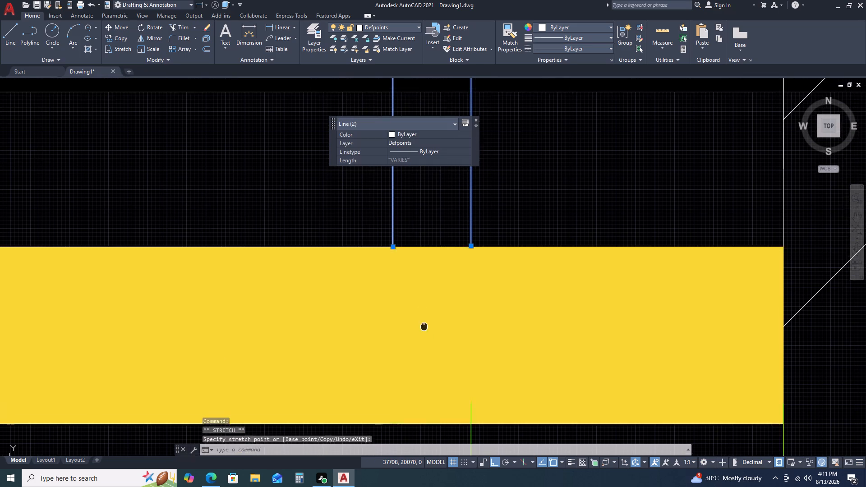
pyautogui.moveTo(435, 407); pyautogui.dragTo(436, 408, button='middle')
pyautogui.scroll(-1, 436, 408)
pyautogui.scroll(5, 430, 372)
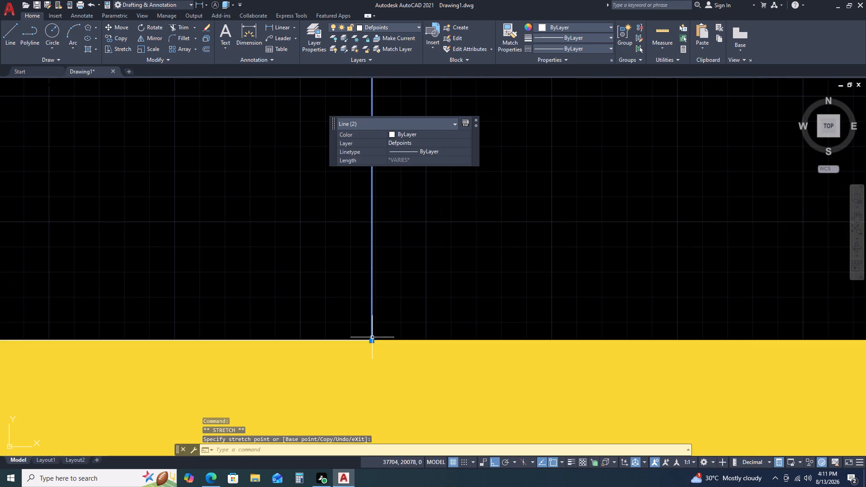
pyautogui.scroll(6, 369, 345)
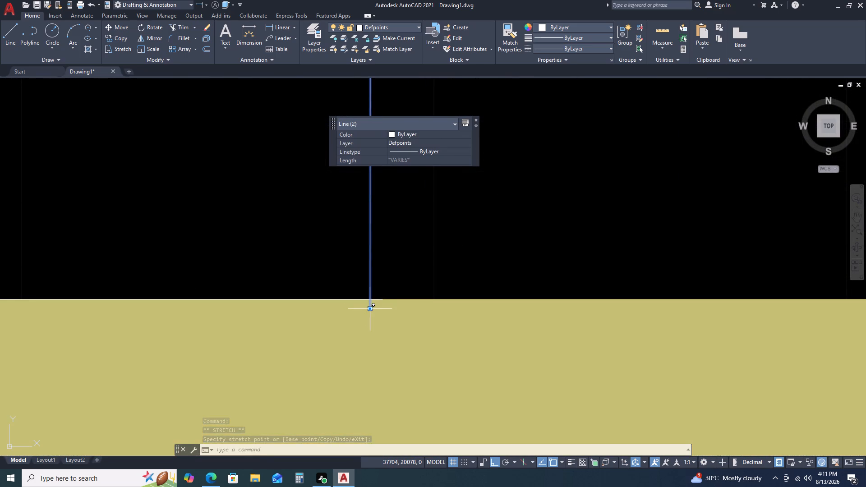
pyautogui.click(369, 309)
pyautogui.click(369, 299)
pyautogui.press('Escape')
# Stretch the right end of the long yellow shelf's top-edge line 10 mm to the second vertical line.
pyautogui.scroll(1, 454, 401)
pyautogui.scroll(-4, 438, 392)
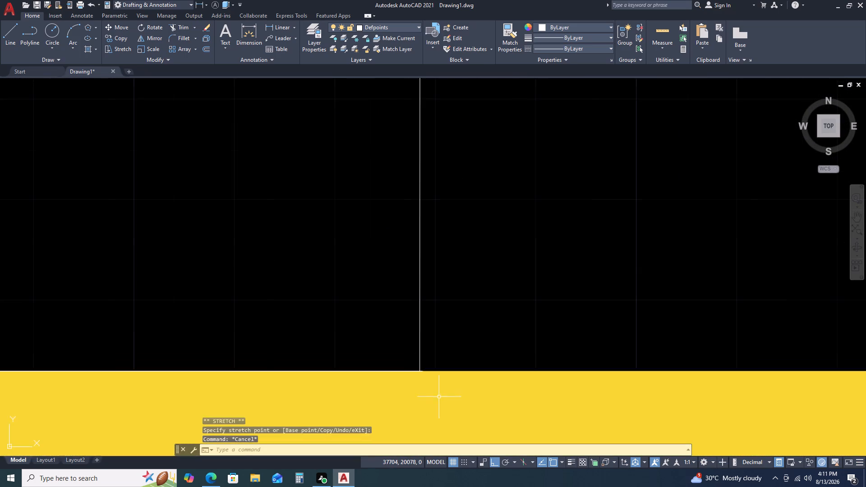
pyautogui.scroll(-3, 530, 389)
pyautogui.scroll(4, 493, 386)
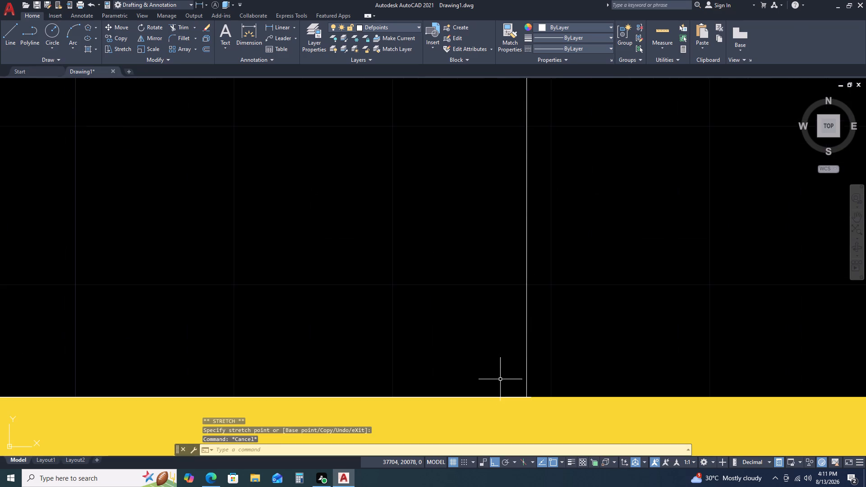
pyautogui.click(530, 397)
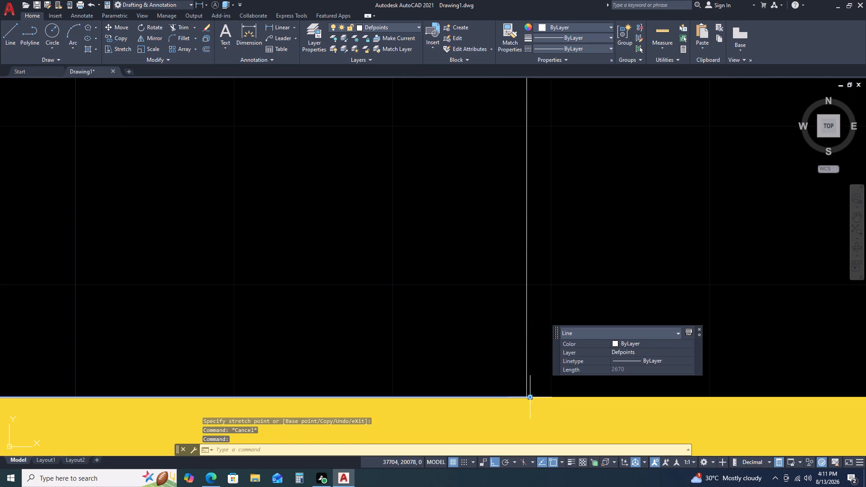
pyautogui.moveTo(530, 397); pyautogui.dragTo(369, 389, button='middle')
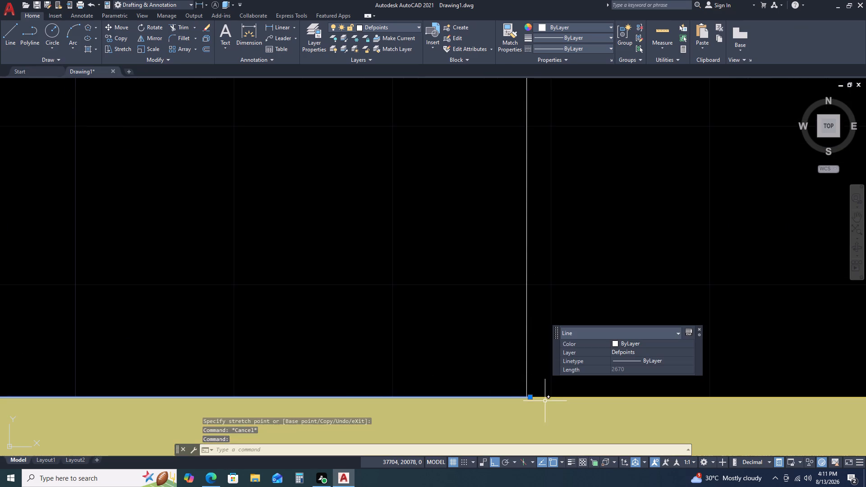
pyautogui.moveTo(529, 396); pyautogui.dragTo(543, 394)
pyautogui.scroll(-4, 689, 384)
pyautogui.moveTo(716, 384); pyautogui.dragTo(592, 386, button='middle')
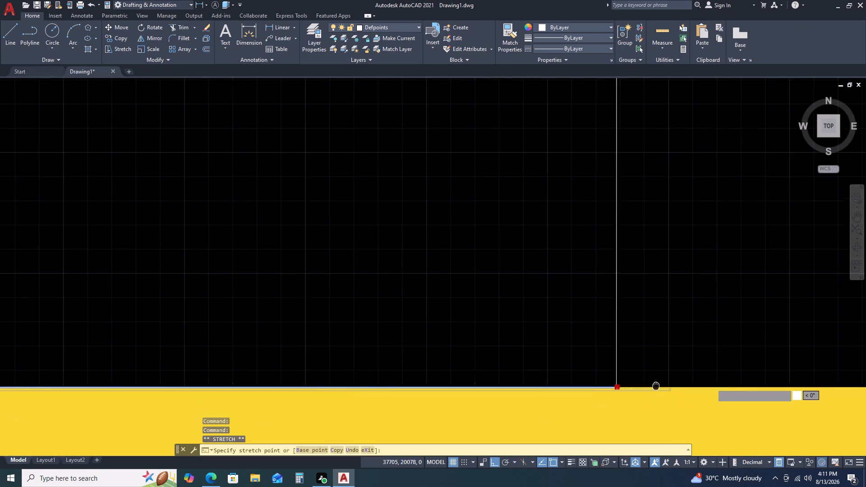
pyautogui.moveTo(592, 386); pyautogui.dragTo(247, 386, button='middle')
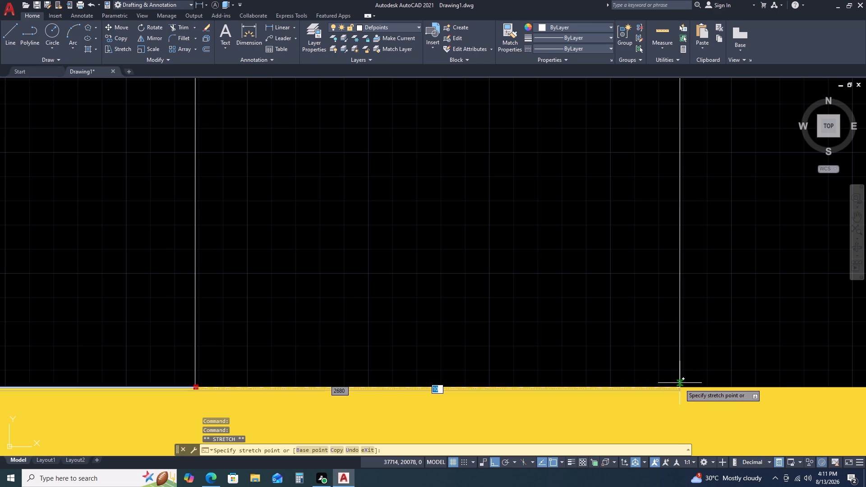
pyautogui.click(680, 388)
# Stretch the right end of the long yellow shelf's top-edge line 40 mm to the face of the right-hand wall.
pyautogui.scroll(-2, 559, 343)
pyautogui.moveTo(558, 361); pyautogui.dragTo(334, 288, button='middle')
pyautogui.scroll(-4, 331, 285)
pyautogui.scroll(-3, 412, 298)
pyautogui.scroll(4, 393, 296)
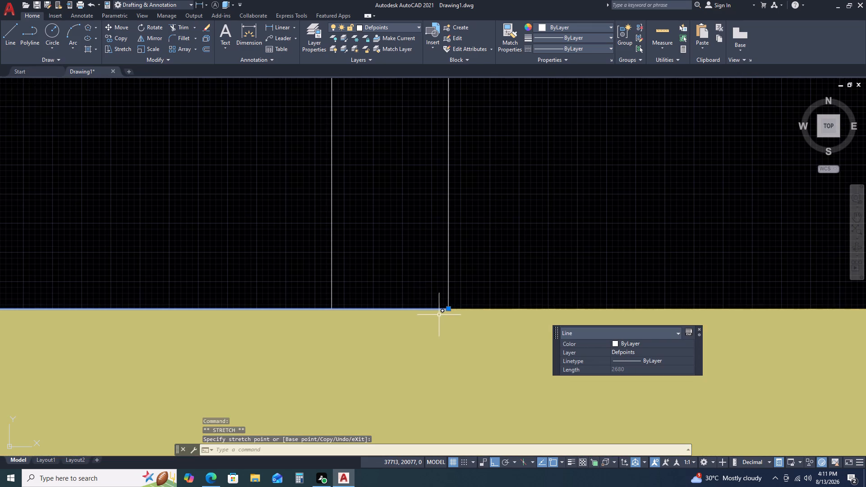
pyautogui.click(450, 310)
pyautogui.moveTo(691, 292); pyautogui.dragTo(196, 345, button='middle')
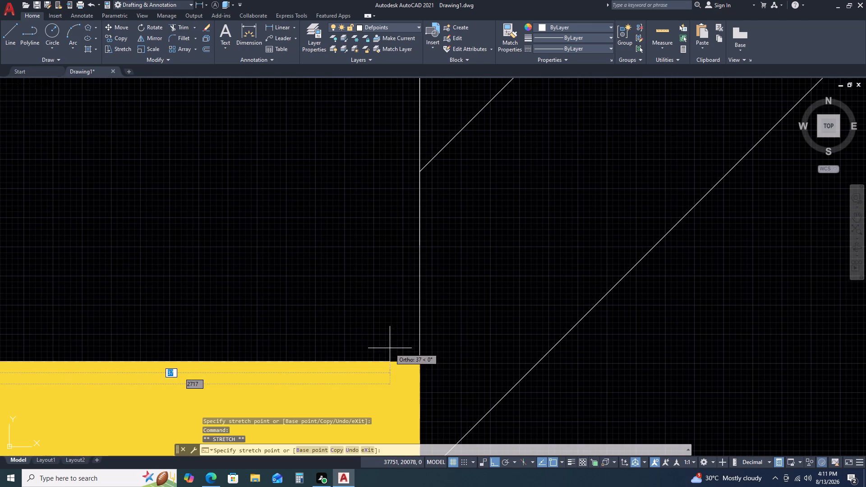
pyautogui.click(419, 359)
pyautogui.scroll(-5, 395, 321)
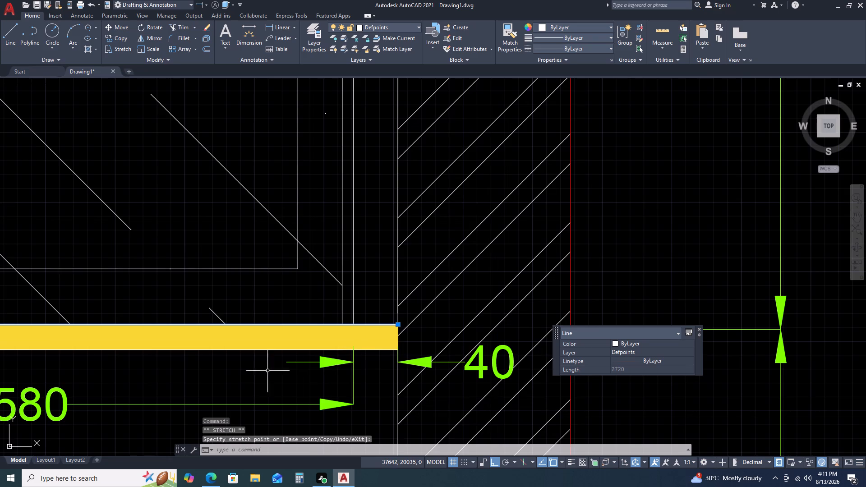
pyautogui.moveTo(223, 357); pyautogui.dragTo(349, 340, button='middle')
pyautogui.press('Escape')
# Stretch the right end of the long yellow shelf's bottom-edge line about 50 mm to the face of the right-hand wall.
pyautogui.scroll(3, 465, 336)
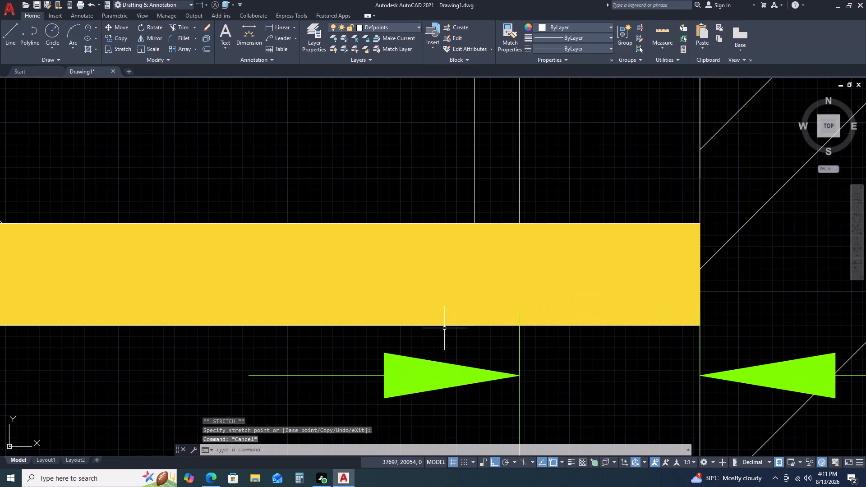
pyautogui.click(445, 326)
pyautogui.click(476, 327)
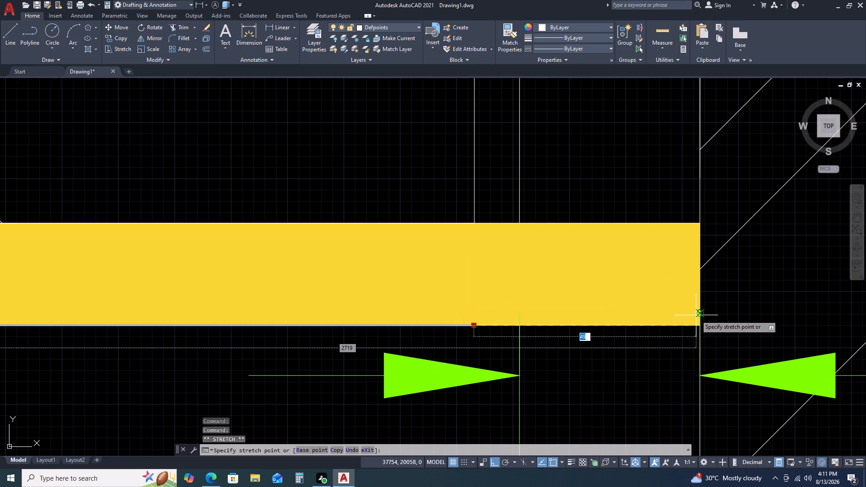
pyautogui.click(697, 326)
pyautogui.press('Escape')
# Move the whole kitchen elevation with its dimensions about 3000 mm horizontally toward the kitchen top plan.
pyautogui.scroll(-4, 455, 307)
pyautogui.scroll(-1, 537, 304)
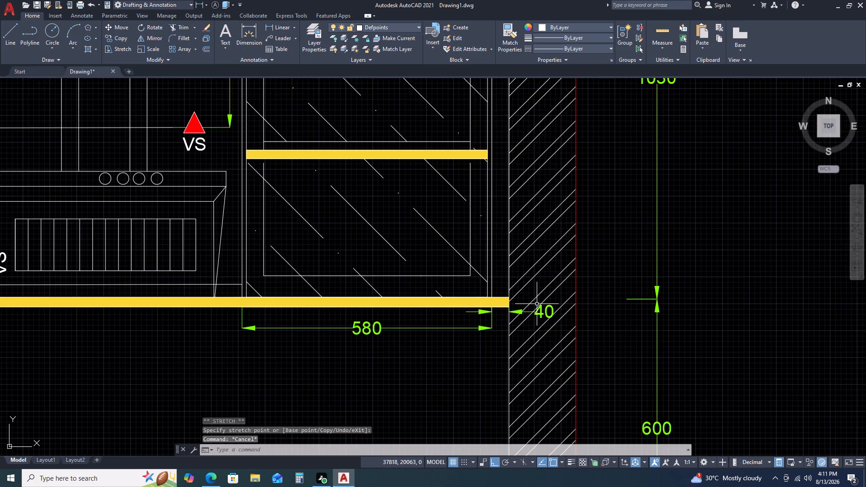
pyautogui.moveTo(383, 340); pyautogui.dragTo(511, 286, button='middle')
pyautogui.scroll(-2, 323, 291)
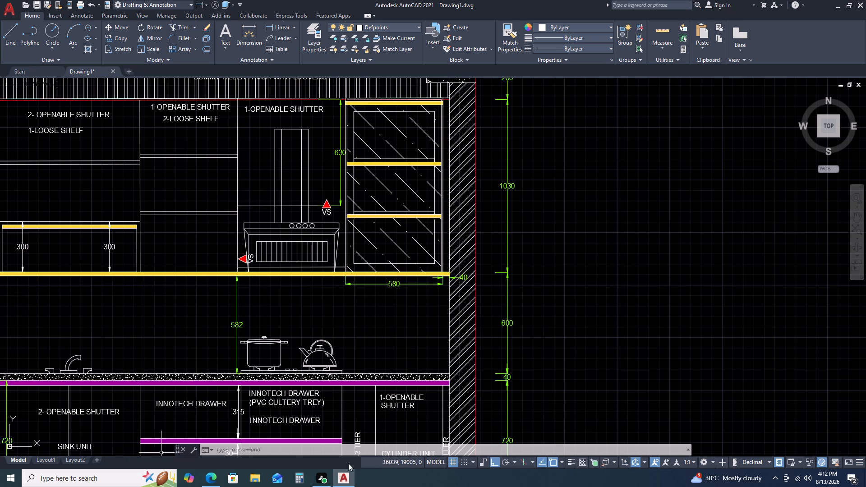
pyautogui.scroll(-3, 473, 312)
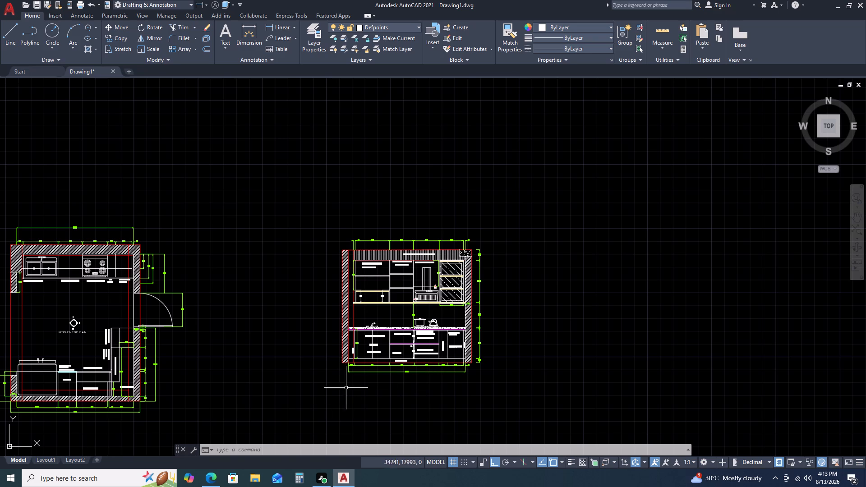
pyautogui.scroll(-1, 388, 350)
pyautogui.moveTo(322, 241); pyautogui.dragTo(325, 252)
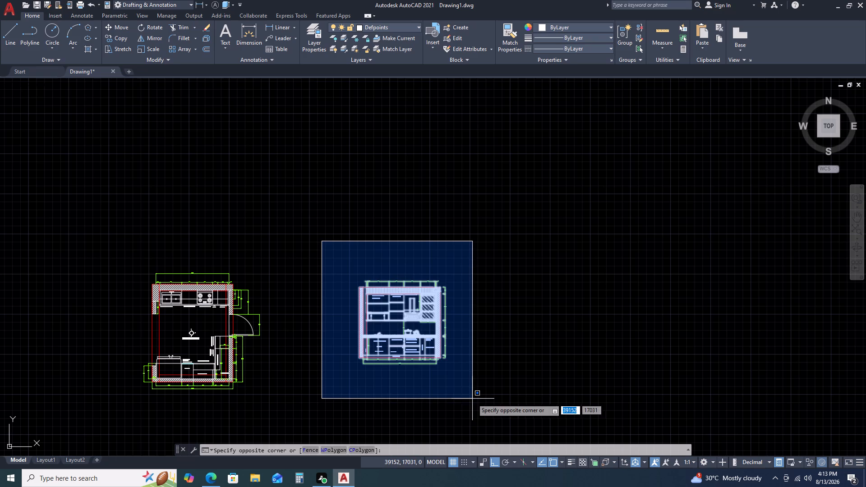
pyautogui.click(472, 399)
pyautogui.moveTo(341, 251); pyautogui.dragTo(341, 272)
pyautogui.click(527, 398)
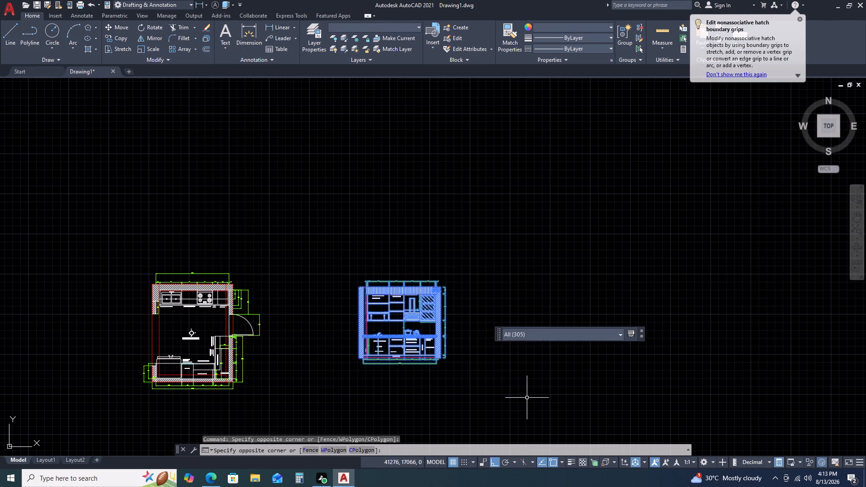
pyautogui.press('m')
pyautogui.press('space')
pyautogui.click(524, 399)
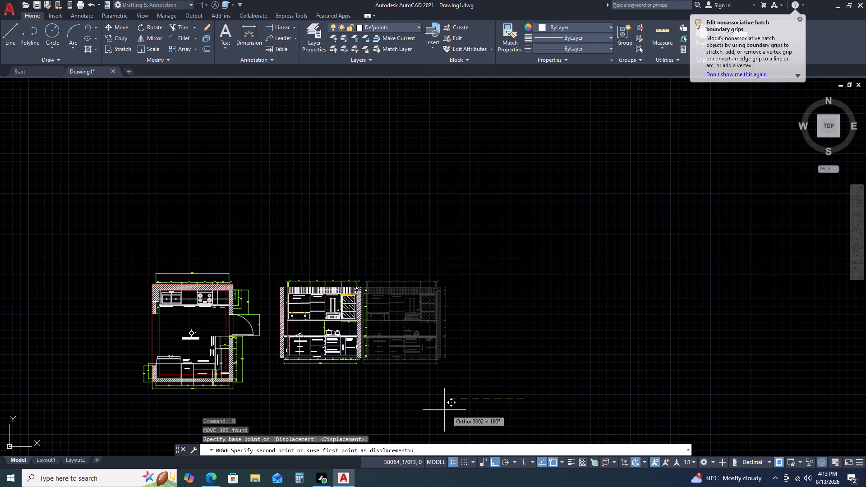
pyautogui.click(443, 410)
# Examine the kitchen top plan and the moved elevation beside it.
pyautogui.moveTo(419, 351); pyautogui.dragTo(448, 205, button='middle')
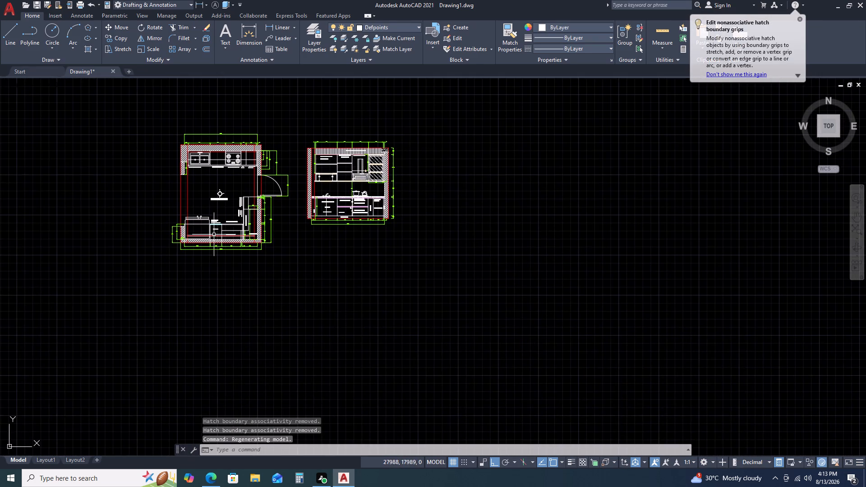
pyautogui.scroll(3, 214, 234)
pyautogui.scroll(-1, 407, 285)
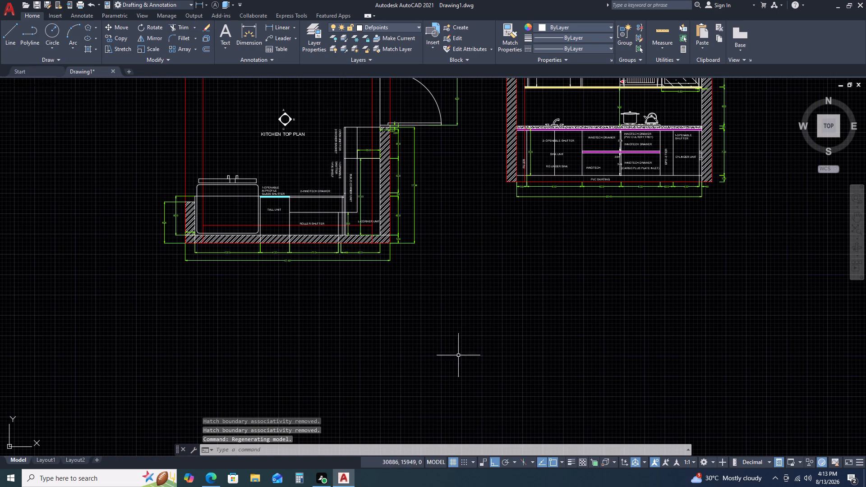
pyautogui.moveTo(458, 357); pyautogui.dragTo(418, 296, button='middle')
pyautogui.middleClick(413, 289)
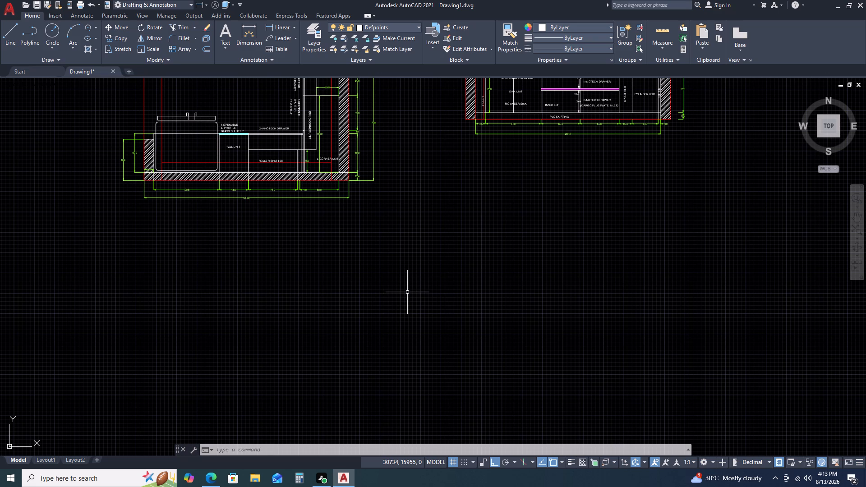
pyautogui.scroll(-2, 387, 313)
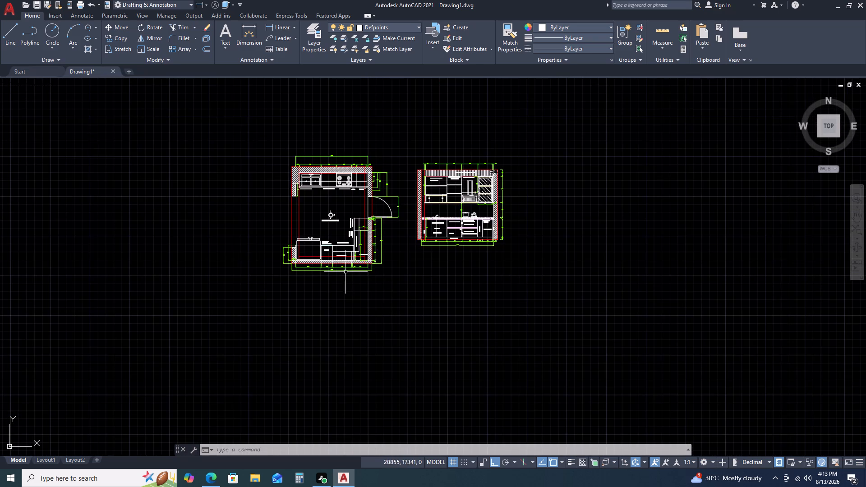
pyautogui.scroll(2, 327, 282)
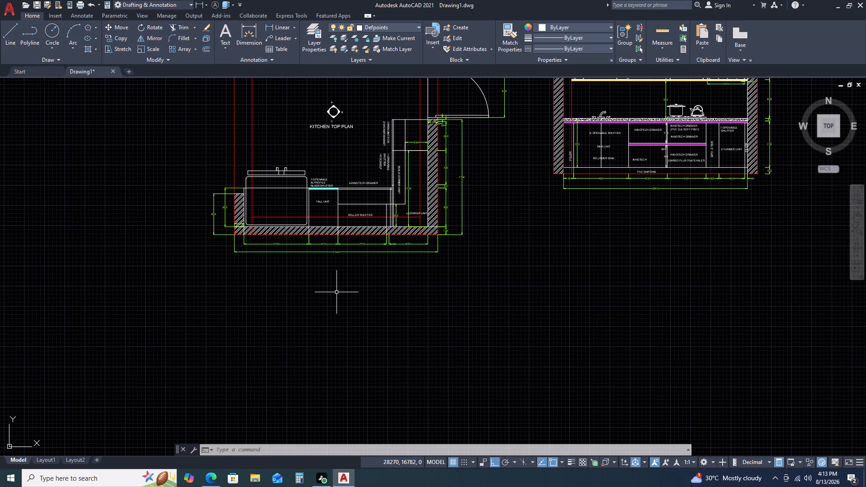
pyautogui.scroll(-2, 339, 289)
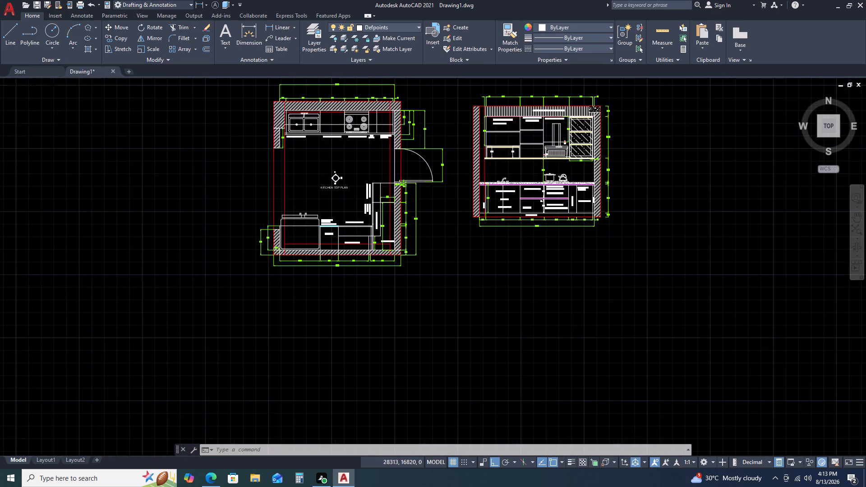
# Set the text height of the KITCHEN TOP PLAN title to 70.
pyautogui.scroll(3, 340, 229)
pyautogui.click(352, 207)
pyautogui.click(342, 226)
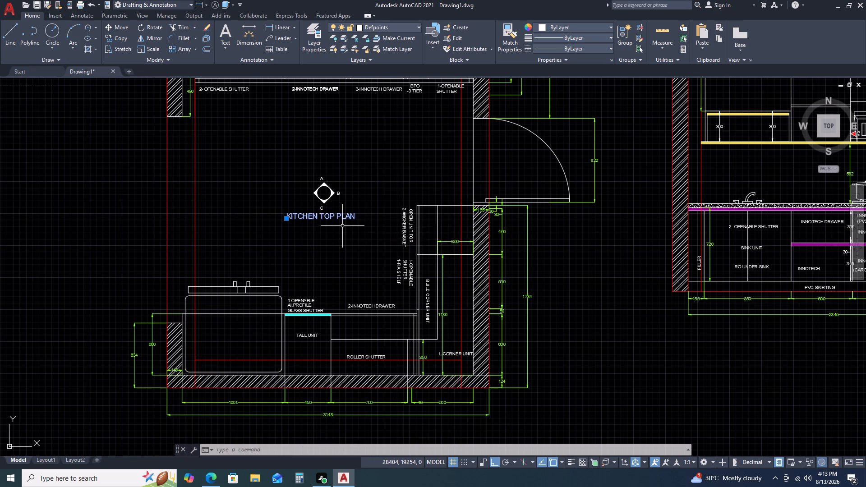
pyautogui.click(442, 253)
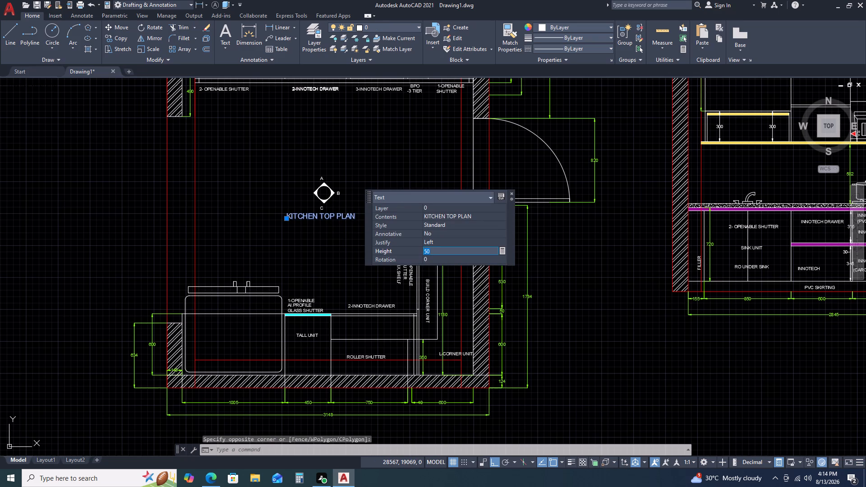
pyautogui.write('70')
pyautogui.press('space')
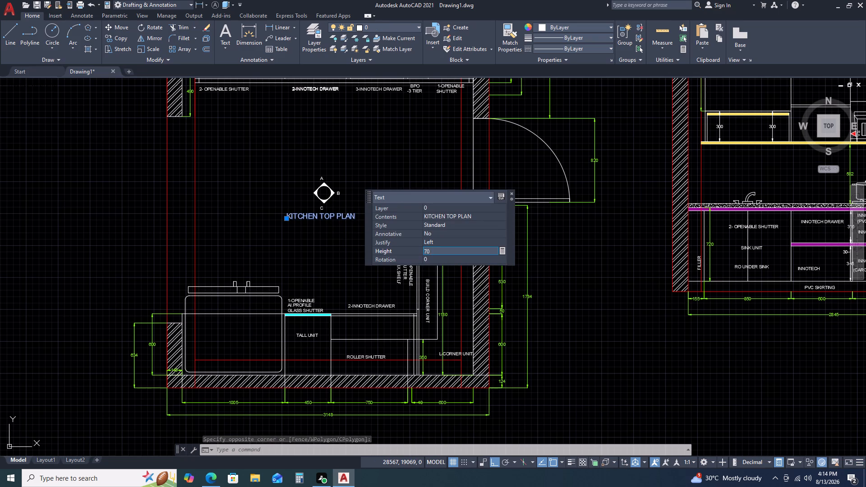
pyautogui.press('Return')
pyautogui.press('Escape')
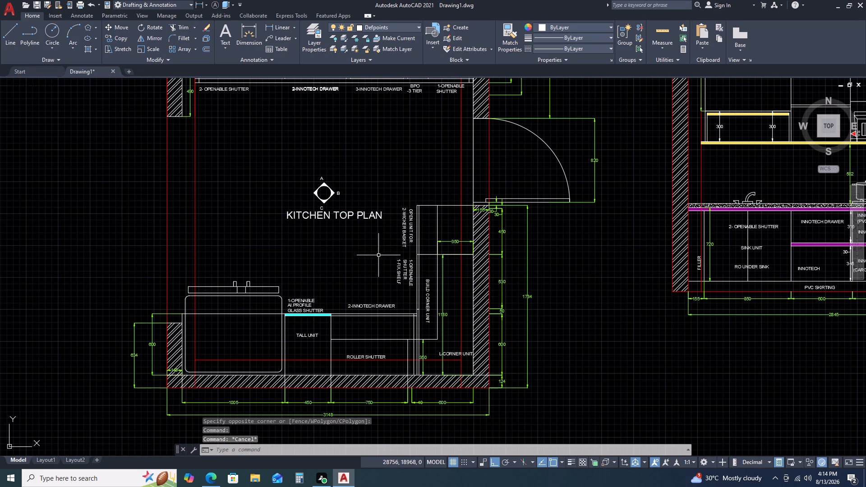
# Copy the KITCHEN TOP PLAN title to below the kitchen elevation's overall width dimension.
pyautogui.click(385, 205)
pyautogui.click(372, 220)
pyautogui.write('CO')
pyautogui.press('space')
pyautogui.moveTo(372, 226); pyautogui.dragTo(397, 243)
pyautogui.press('F8')
pyautogui.moveTo(811, 386); pyautogui.dragTo(776, 389, button='middle')
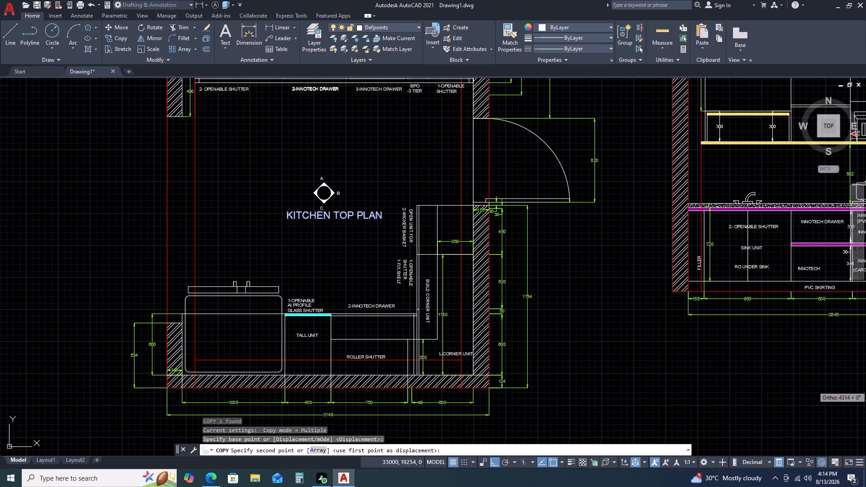
pyautogui.moveTo(776, 389); pyautogui.dragTo(464, 349, button='middle')
pyautogui.moveTo(438, 342); pyautogui.dragTo(430, 341, button='middle')
pyautogui.click(519, 305)
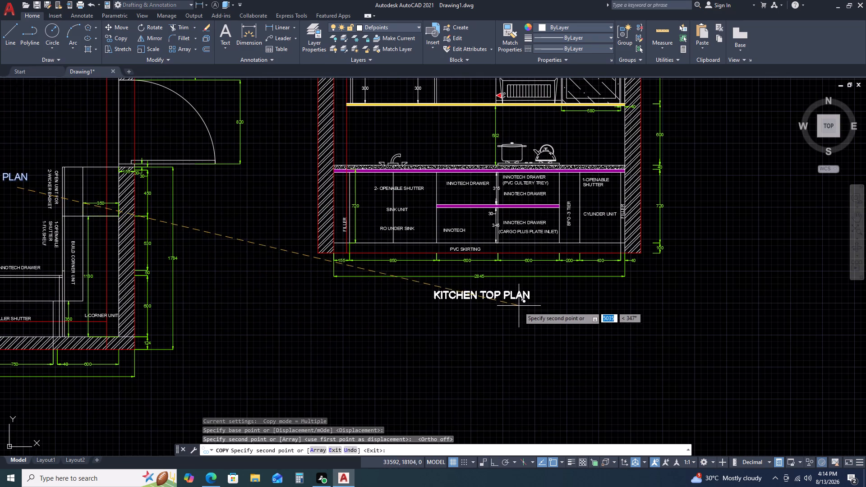
pyautogui.press('Escape')
# Change the copied title below the elevation to read KITCHEN ELEVATION AT-A.
pyautogui.doubleClick(479, 294)
pyautogui.doubleClick(468, 294)
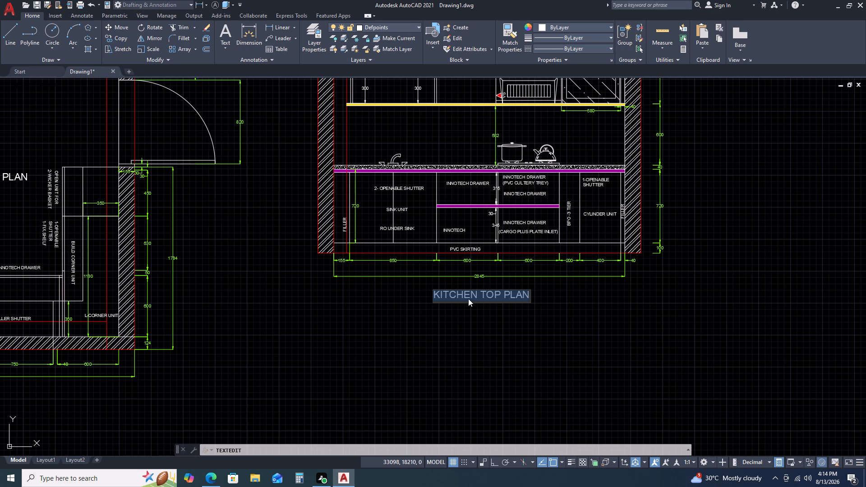
pyautogui.write('KITCHEB')
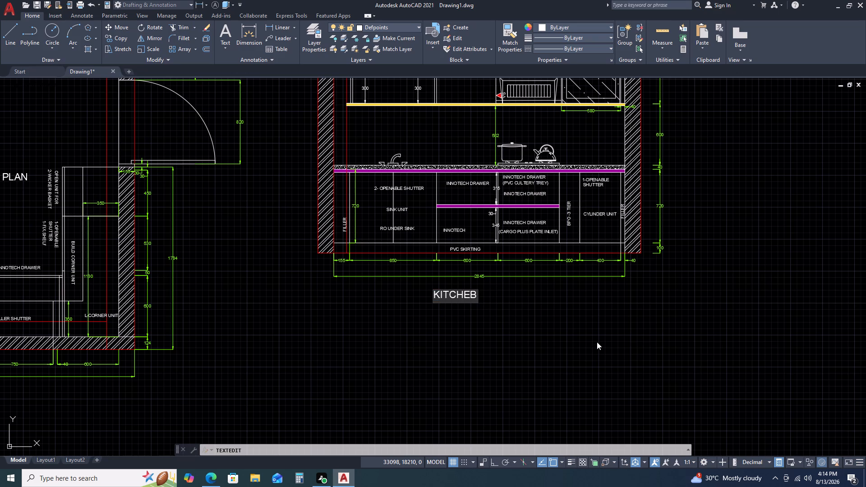
pyautogui.press('BackSpace')
pyautogui.press('n')
pyautogui.press('space')
pyautogui.write('ELE')
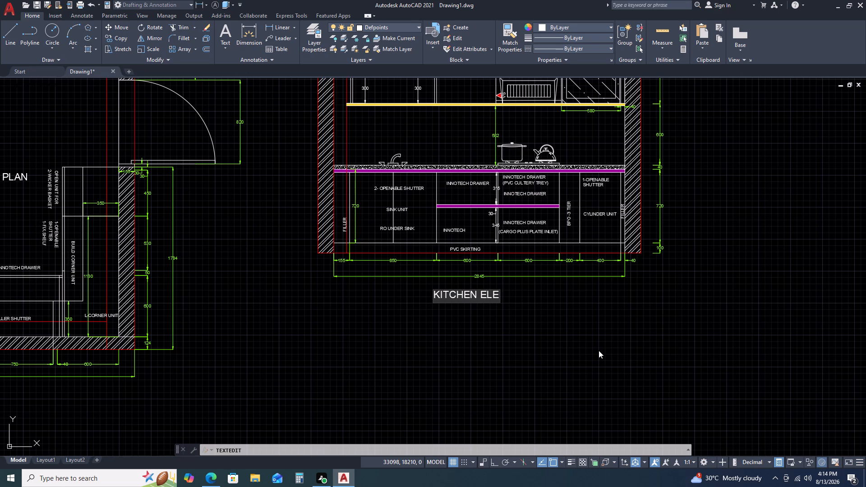
pyautogui.write('VATION')
pyautogui.press('space')
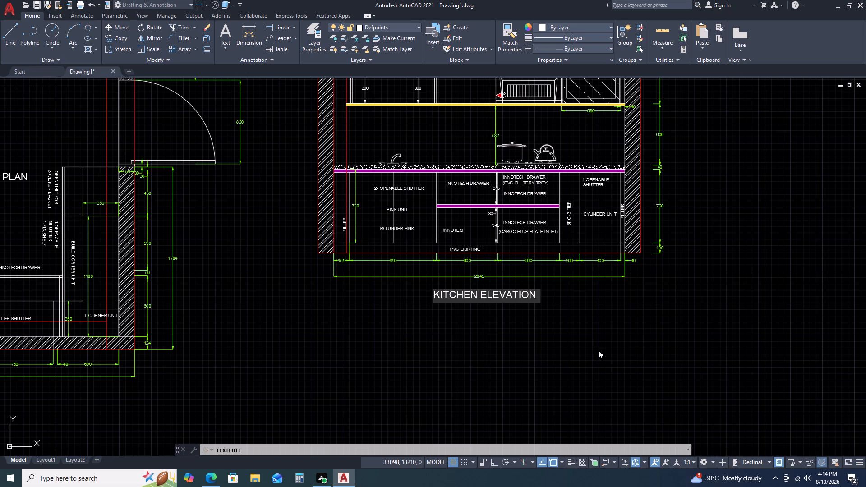
pyautogui.write('AR')
pyautogui.press('BackSpace')
pyautogui.write('AT')
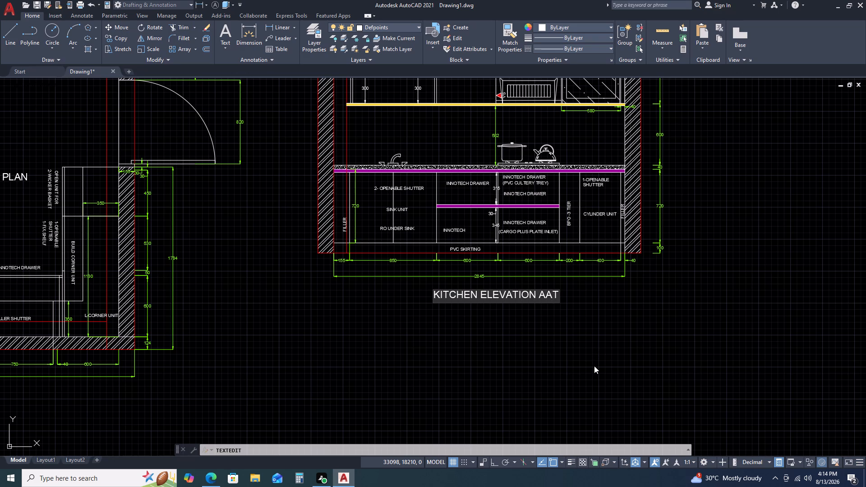
pyautogui.write('-A')
pyautogui.scroll(2, 544, 295)
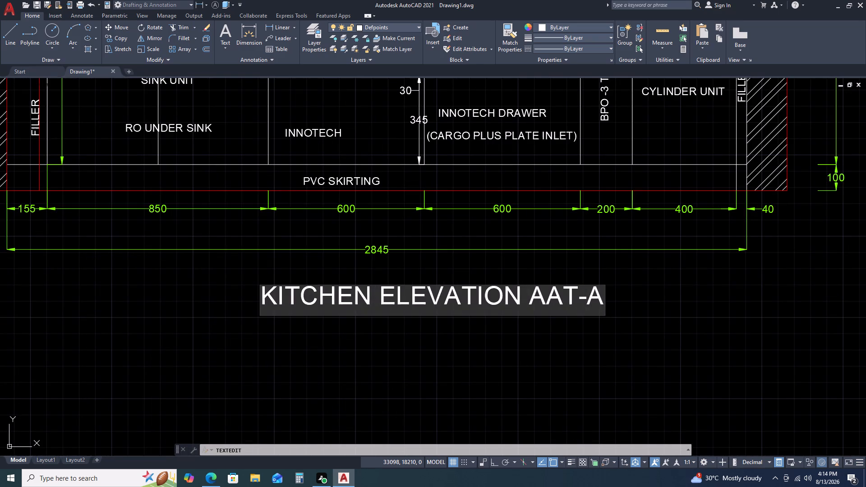
pyautogui.click(546, 293)
pyautogui.press('BackSpace')
pyautogui.click(622, 314)
pyautogui.press('Escape')
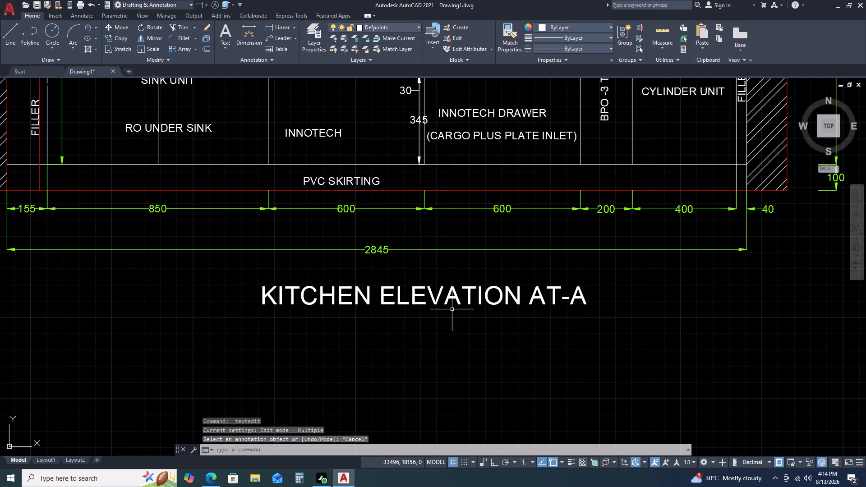
# Draw a closed rectangular outline of lines, 3200 wide and 2750 high, in the empty space beside the kitchen elevation.
pyautogui.scroll(-4, 453, 309)
pyautogui.moveTo(479, 359); pyautogui.dragTo(475, 297, button='middle')
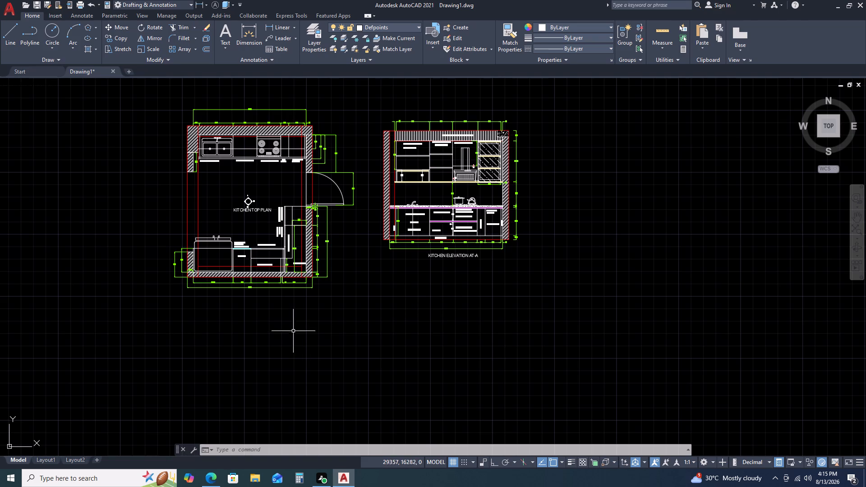
pyautogui.scroll(-1, 413, 314)
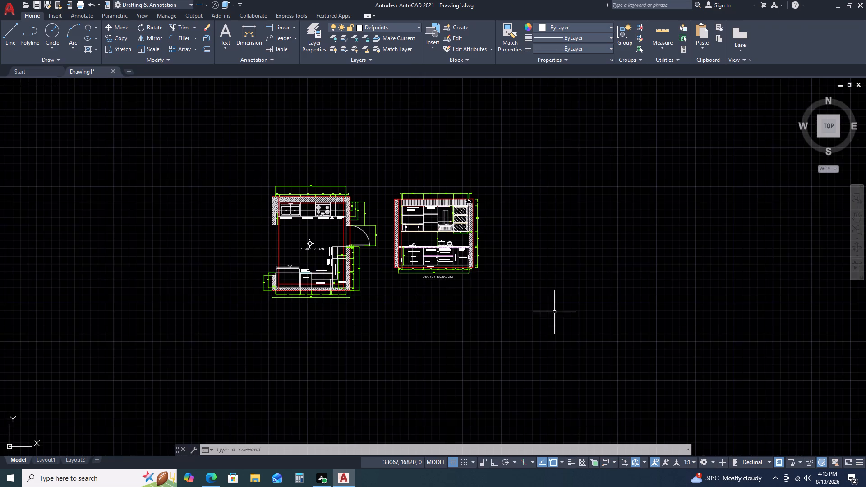
pyautogui.moveTo(554, 312); pyautogui.dragTo(479, 321, button='middle')
pyautogui.moveTo(458, 318); pyautogui.dragTo(452, 316, button='middle')
pyautogui.write('L')
pyautogui.press('space')
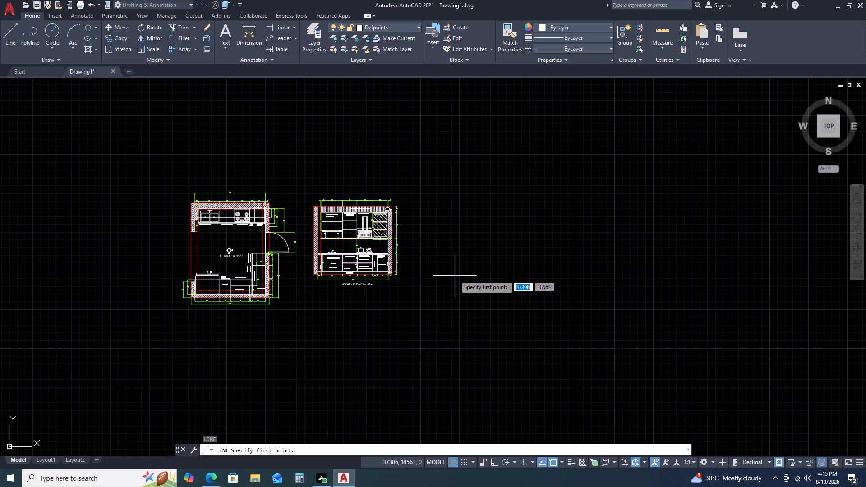
pyautogui.moveTo(432, 281); pyautogui.dragTo(437, 281)
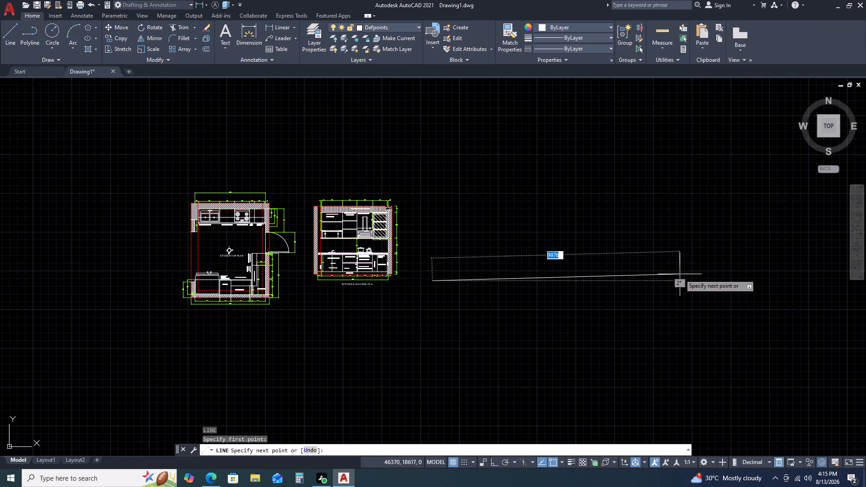
pyautogui.press('F8')
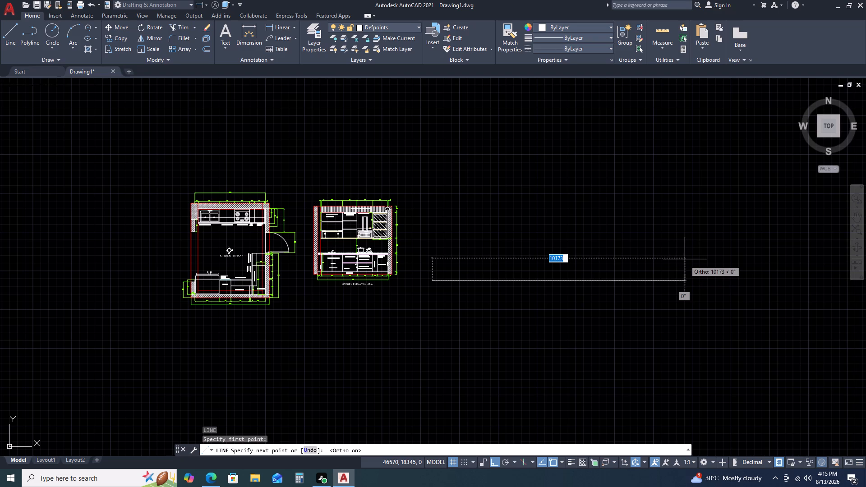
pyautogui.write('32')
pyautogui.write('00')
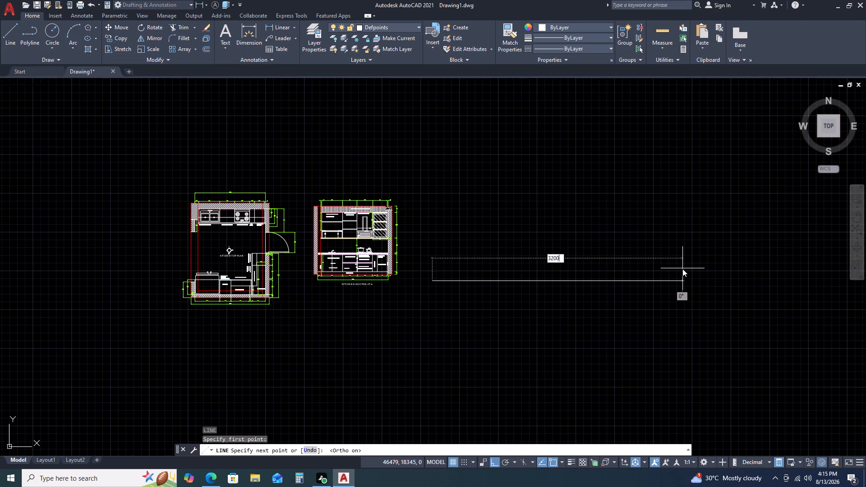
pyautogui.press('space')
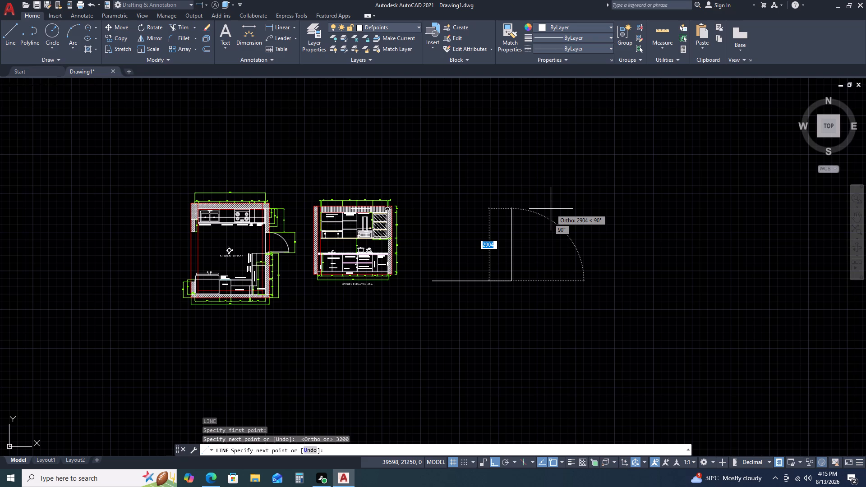
pyautogui.press('2')
pyautogui.press('7')
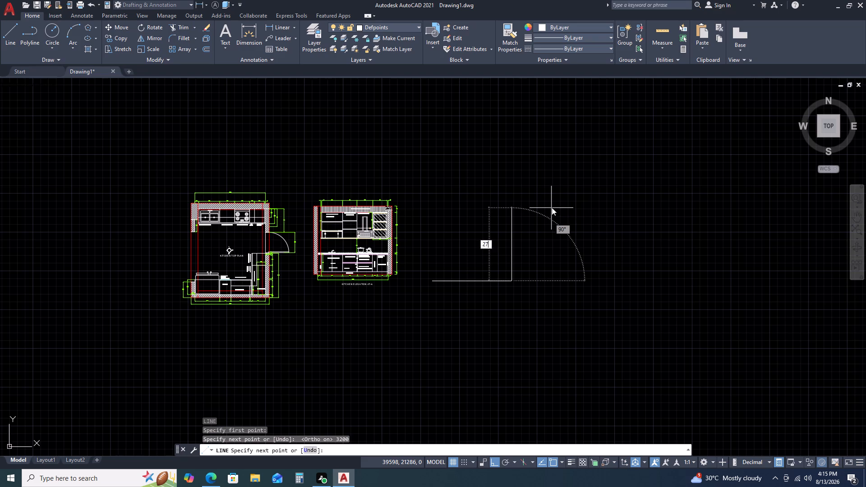
pyautogui.press('0')
pyautogui.press('BackSpace')
pyautogui.write('50')
pyautogui.press('space')
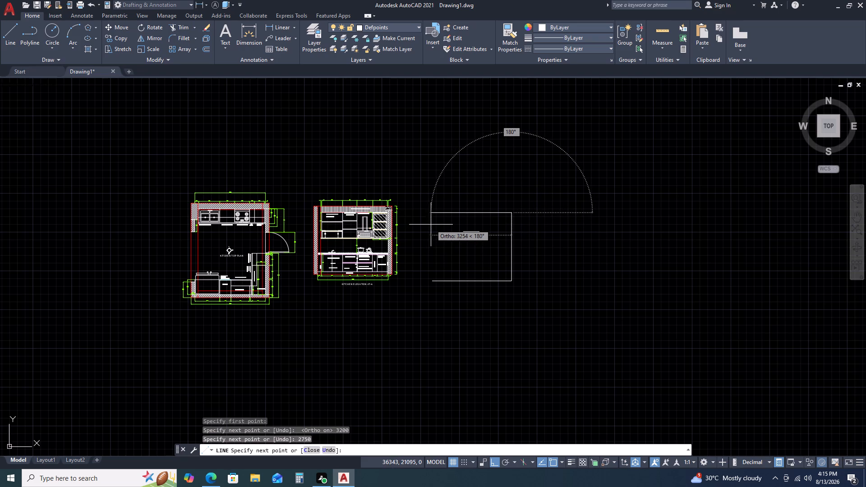
pyautogui.press('3')
pyautogui.press('2')
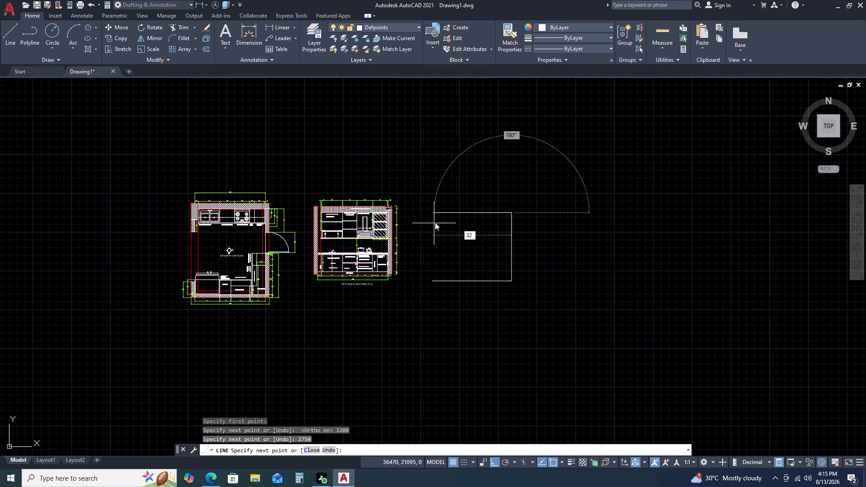
pyautogui.write('00')
pyautogui.press('space')
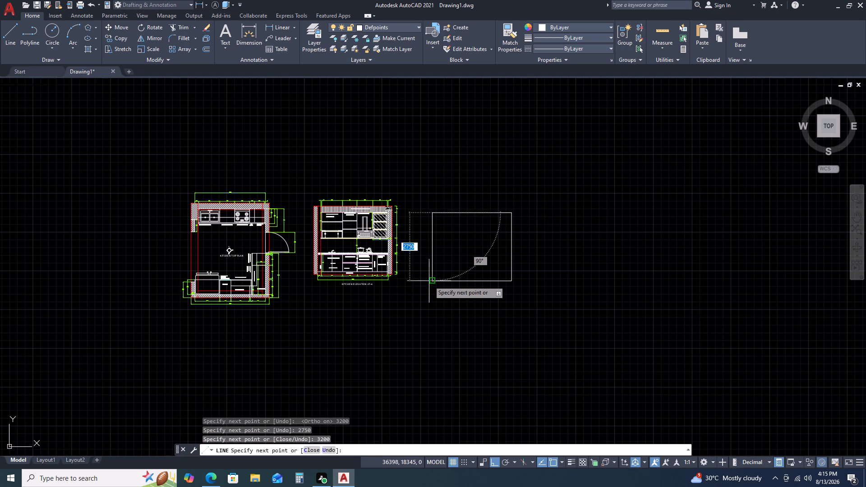
pyautogui.click(429, 280)
pyautogui.press('Escape')
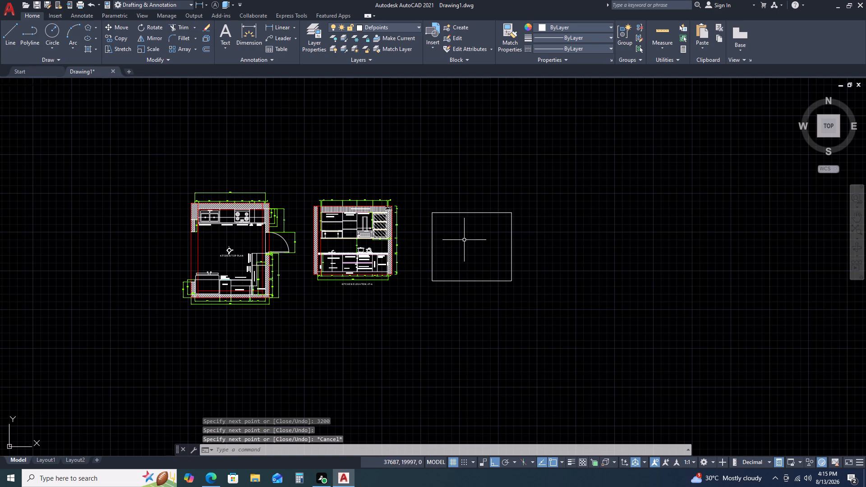
# Measure the top edge of the new rectangular outline with Quick Measure.
pyautogui.scroll(2, 464, 240)
pyautogui.moveTo(463, 247); pyautogui.dragTo(506, 272, button='middle')
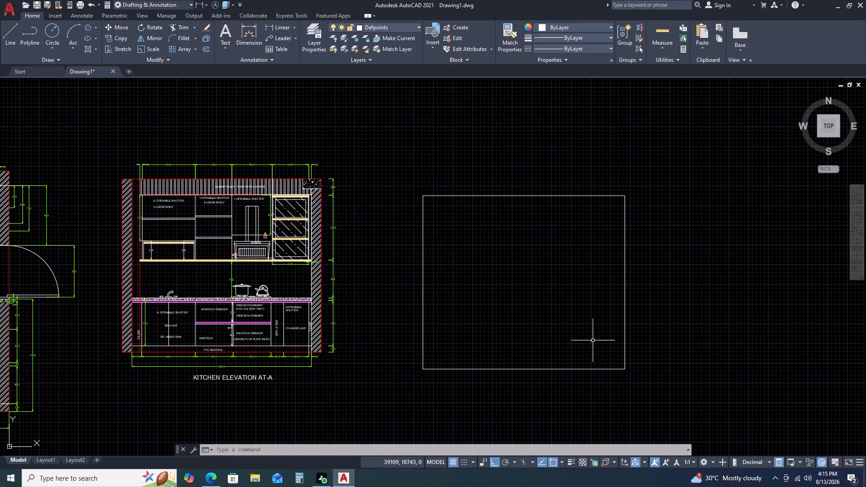
pyautogui.moveTo(689, 293); pyautogui.dragTo(674, 262, button='middle')
pyautogui.moveTo(674, 261); pyautogui.dragTo(673, 256, button='middle')
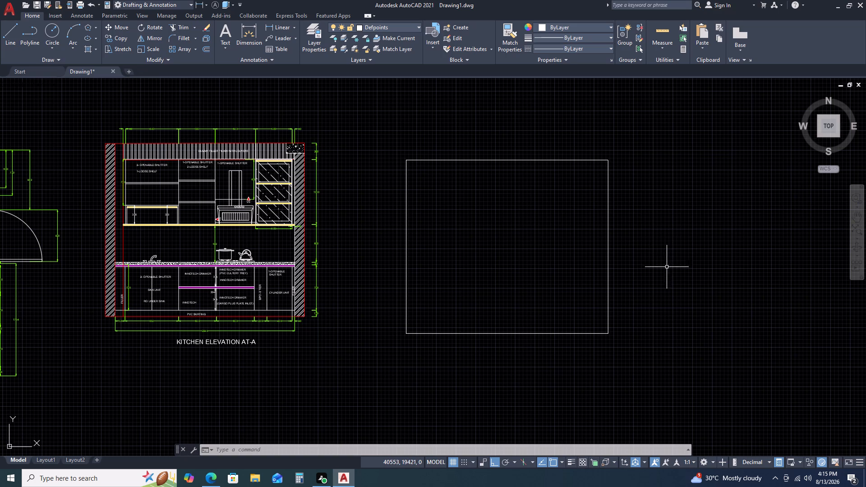
pyautogui.click(666, 29)
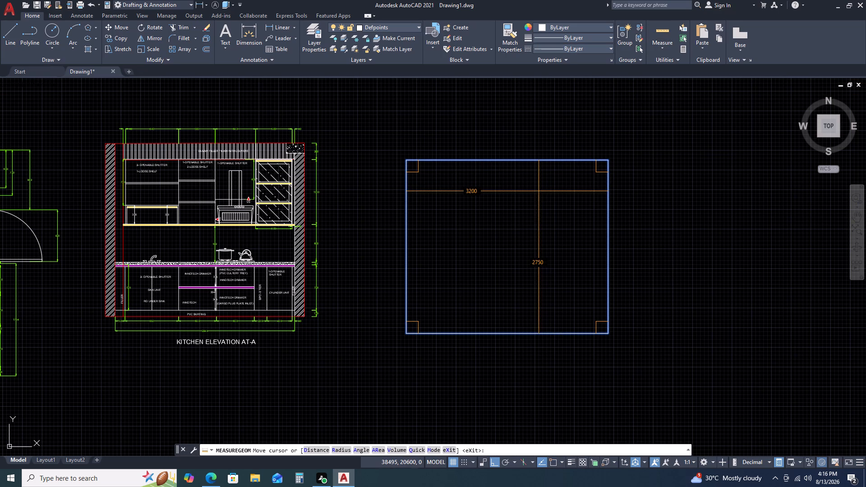
pyautogui.rightClick(502, 105)
pyautogui.click(539, 125)
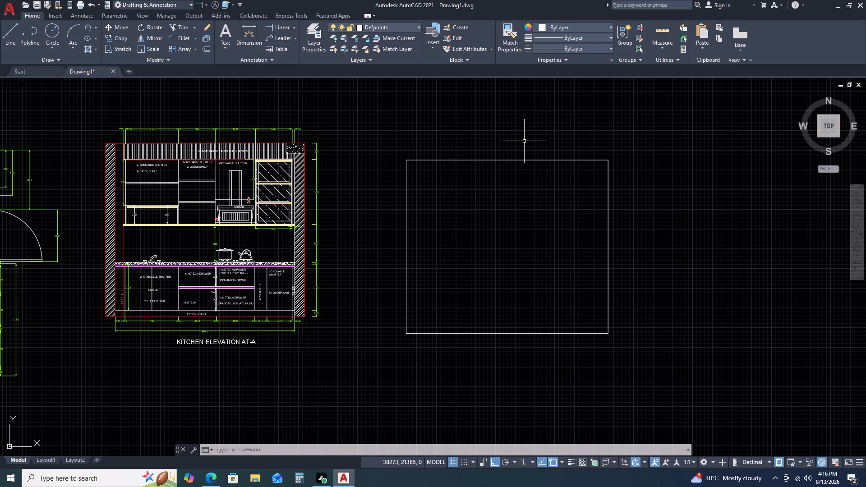
# Add a 600 linear dimension along the outline's bottom edge from its lower-left corner, placed below the edge.
pyautogui.click(271, 27)
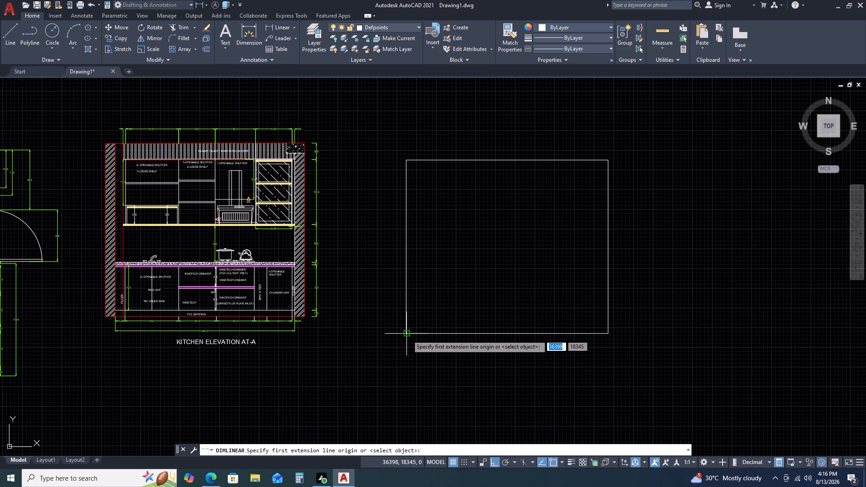
pyautogui.click(407, 336)
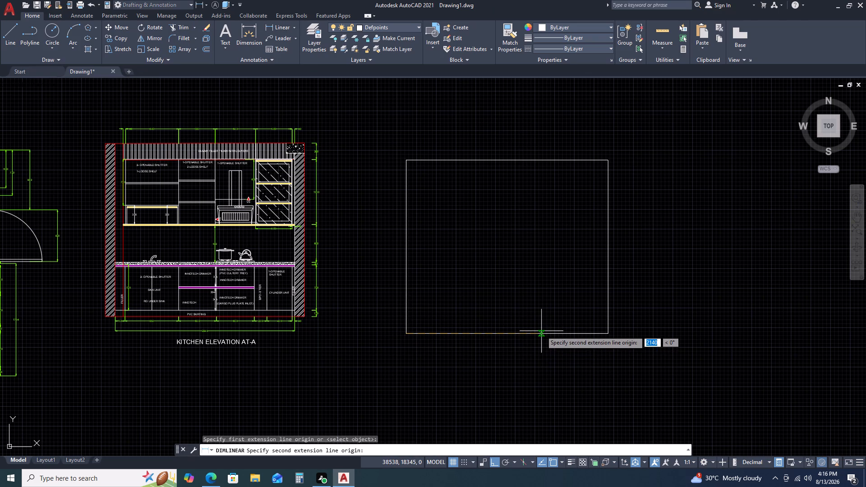
pyautogui.press('6')
pyautogui.press('0')
pyautogui.write('0')
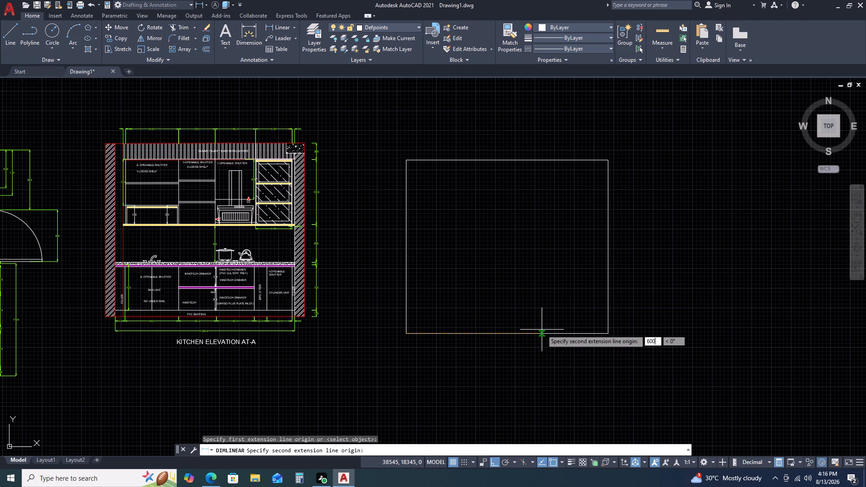
pyautogui.press('space')
pyautogui.click(481, 350)
# Add a 120 linear dimension along the outline's bottom edge from the end of the 600 dimension, aligned with it.
pyautogui.press('space')
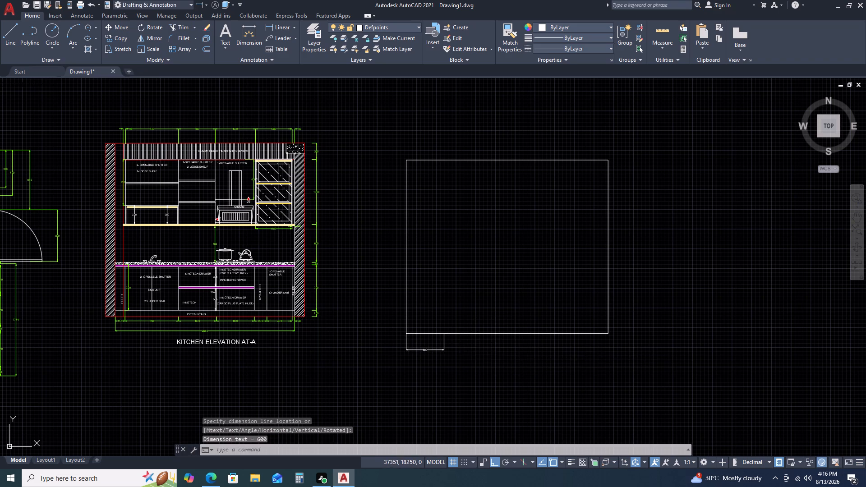
pyautogui.scroll(3, 442, 342)
pyautogui.click(442, 310)
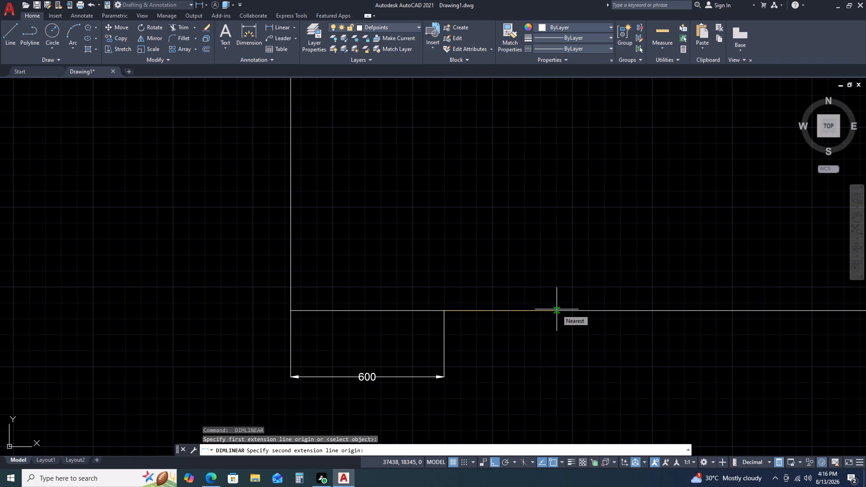
pyautogui.write('120')
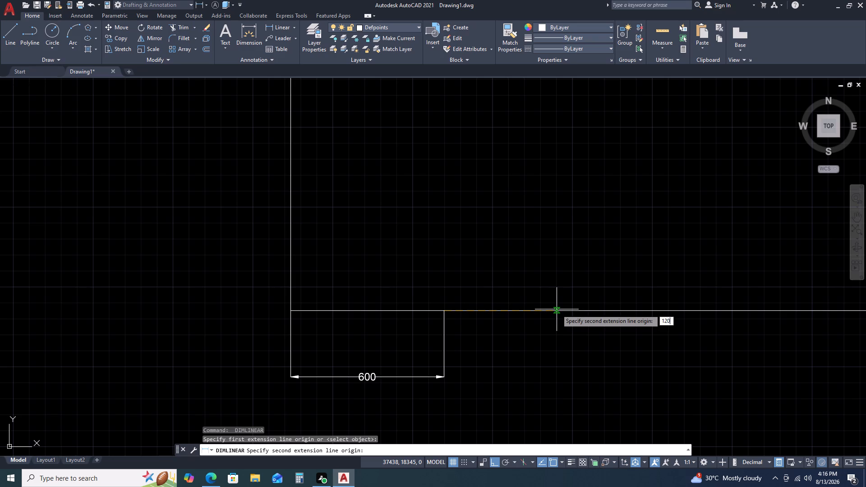
pyautogui.press('space')
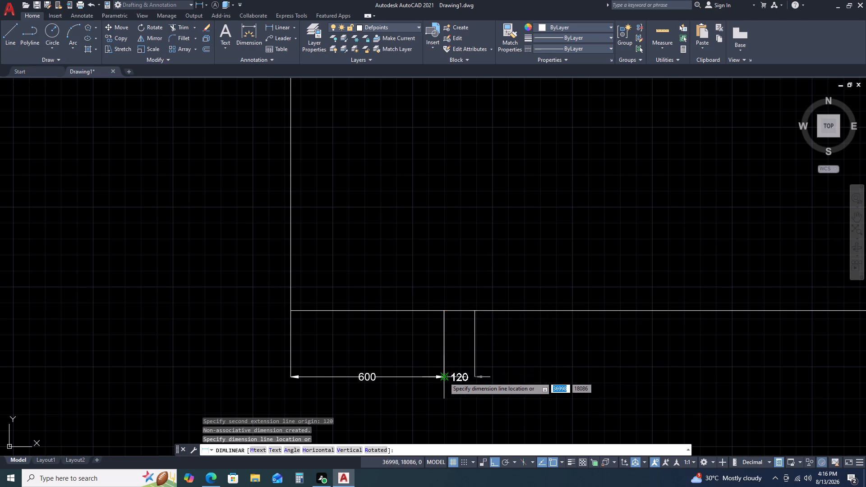
pyautogui.click(444, 376)
# Add an 820 linear dimension along the bottom edge from the end of the 120 dimension, in the same row.
pyautogui.press('space')
pyautogui.click(477, 310)
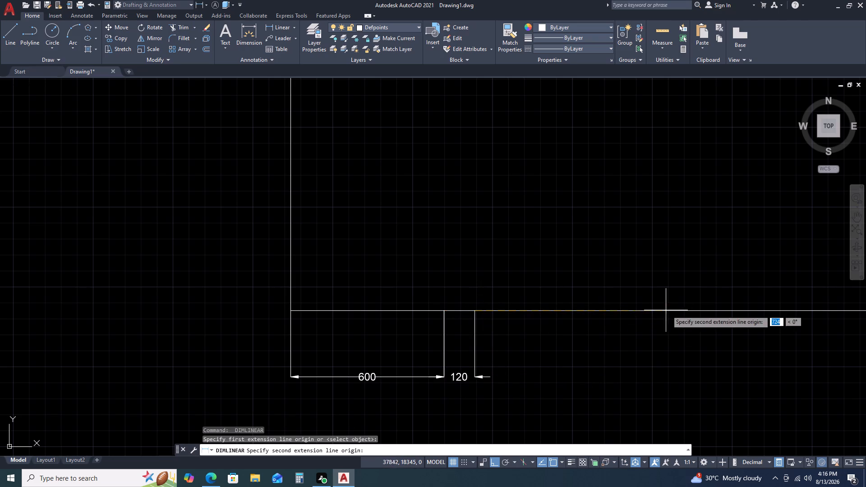
pyautogui.moveTo(670, 308); pyautogui.dragTo(475, 313, button='middle')
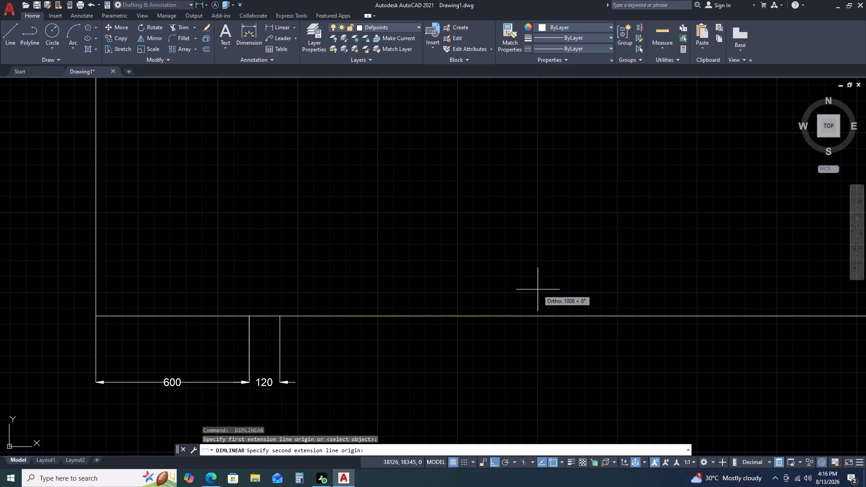
pyautogui.write('820')
pyautogui.press('space')
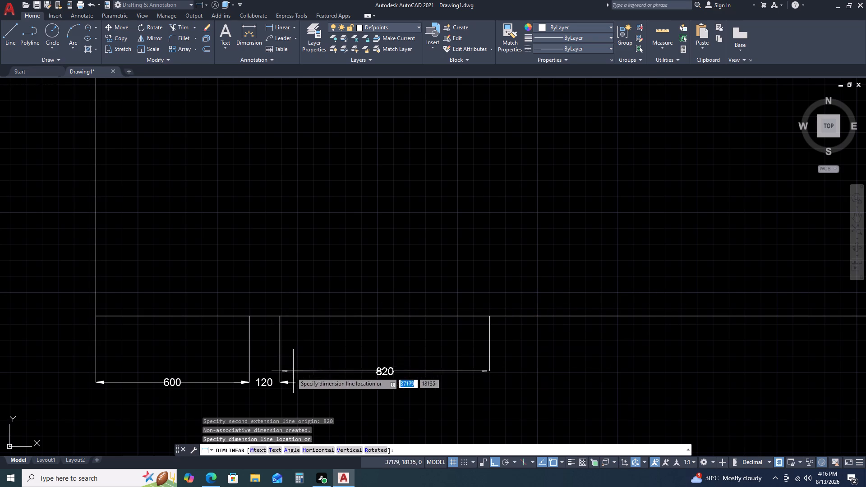
pyautogui.click(281, 385)
# Add a 30 linear dimension along the bottom edge from the end of the 820 dimension, in the same row.
pyautogui.press('space')
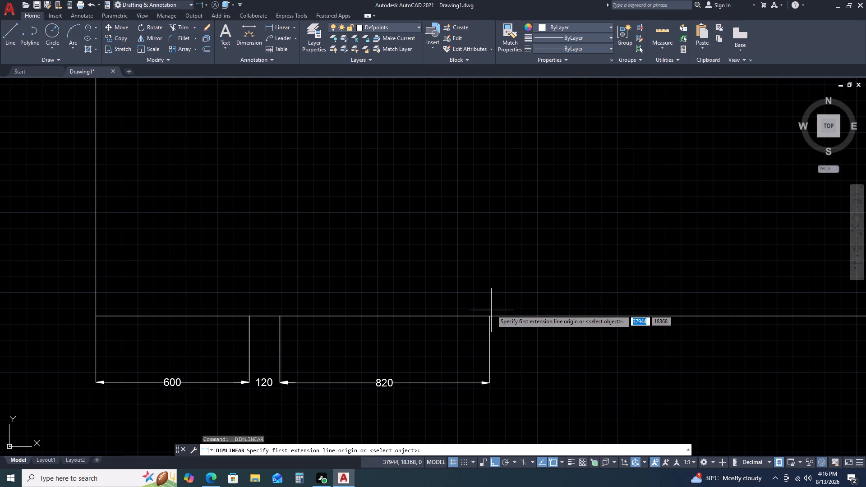
pyautogui.click(490, 319)
pyautogui.moveTo(691, 308); pyautogui.dragTo(485, 305, button='middle')
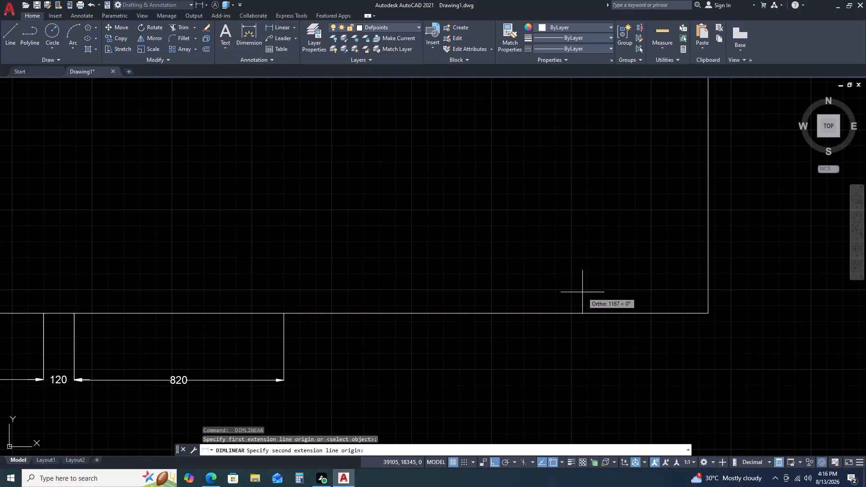
pyautogui.write('30')
pyautogui.press('space')
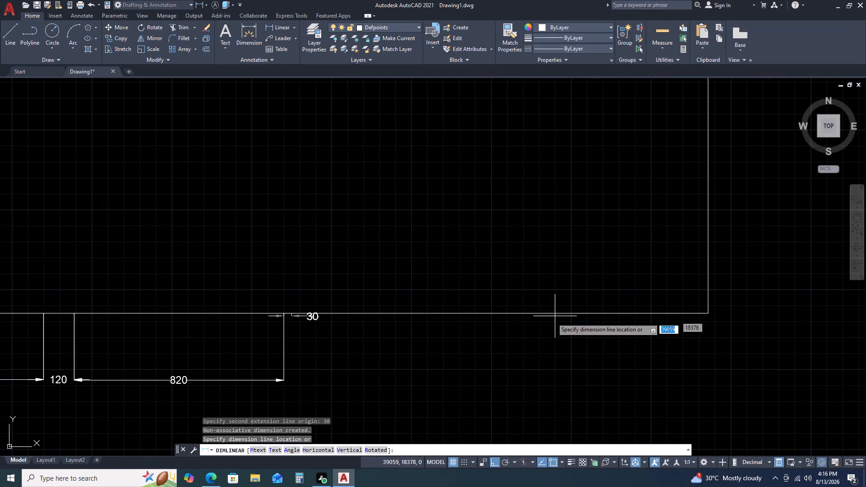
pyautogui.click(282, 381)
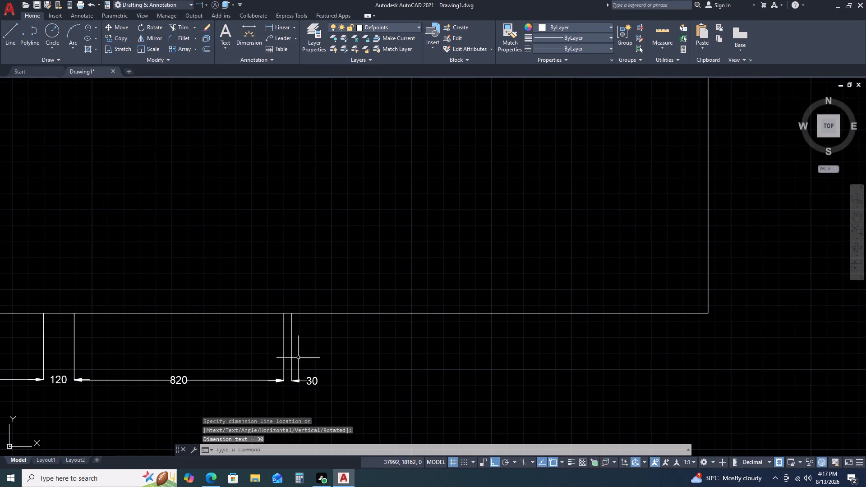
# Add a 450 linear dimension along the bottom edge from the end of the 30 dimension, in the same row.
pyautogui.press('space')
pyautogui.click(293, 312)
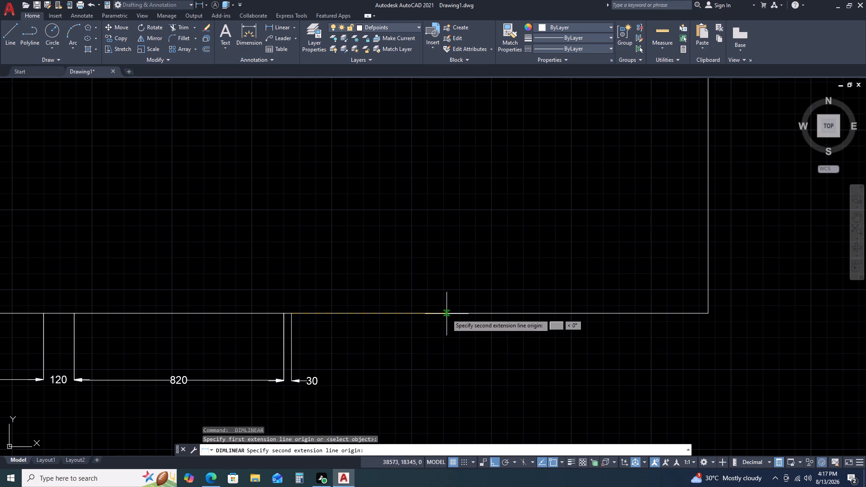
pyautogui.write('450')
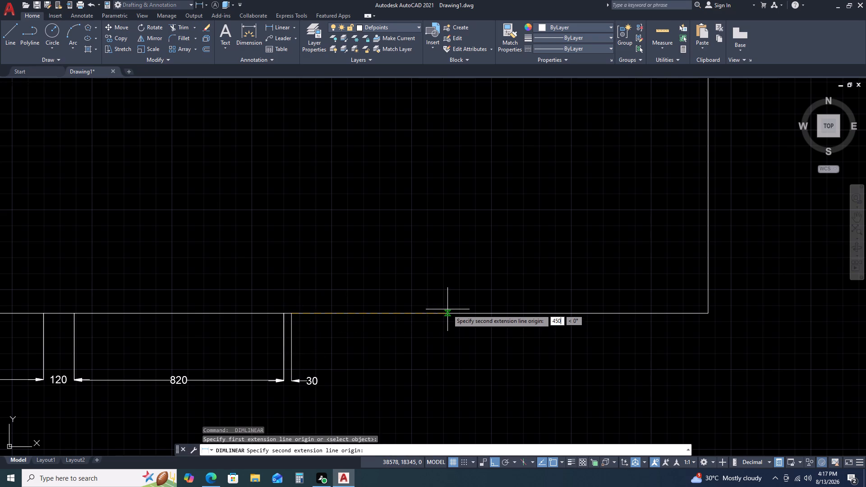
pyautogui.press('space')
pyautogui.click(288, 381)
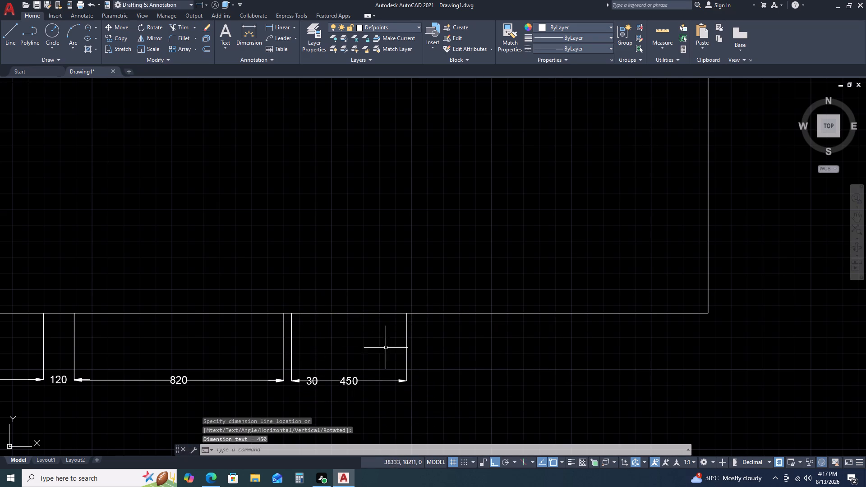
# Add a 530 linear dimension along the bottom edge from the end of the 450 dimension, in the same row.
pyautogui.press('space')
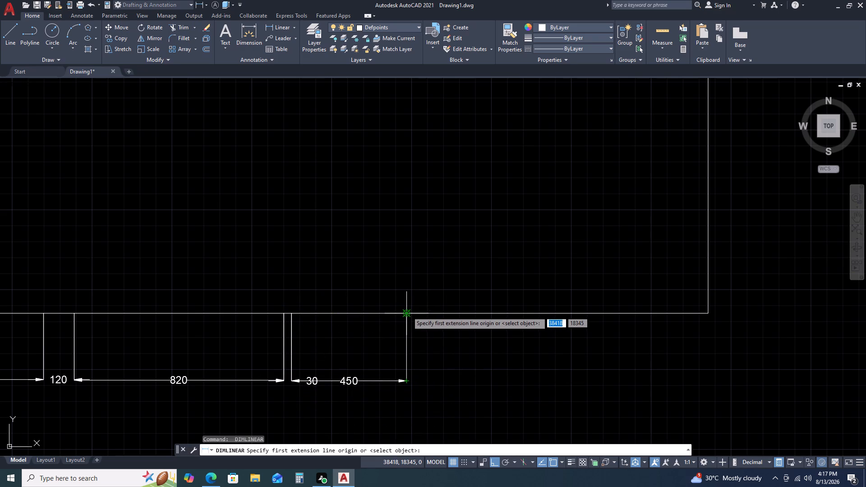
pyautogui.click(407, 312)
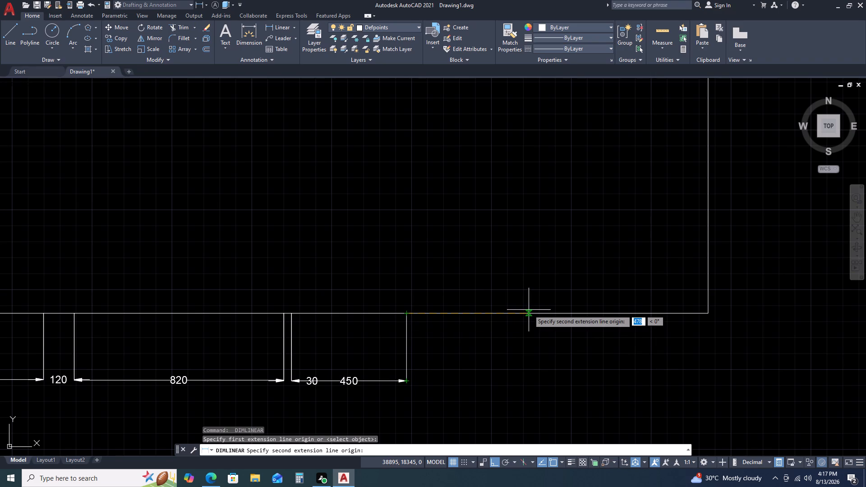
pyautogui.write('530')
pyautogui.press('space')
pyautogui.click(407, 381)
# Add a 50 linear dimension along the bottom edge from the end of the 530 dimension, in the same row.
pyautogui.press('space')
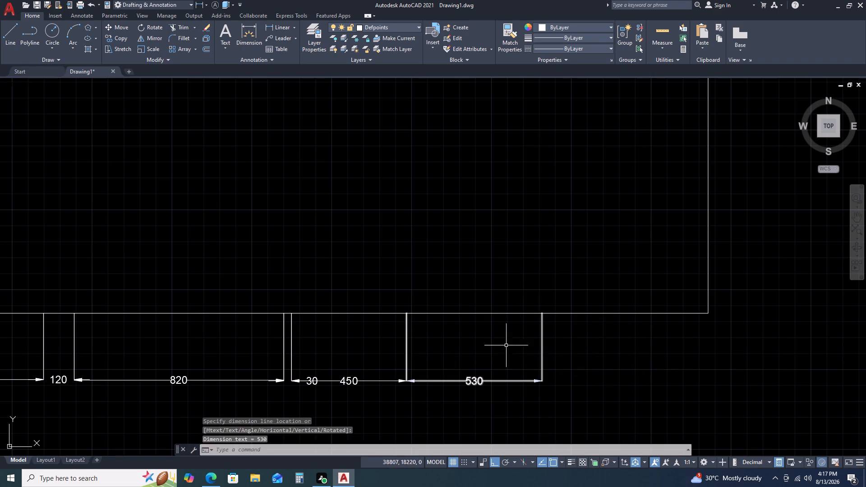
pyautogui.click(542, 313)
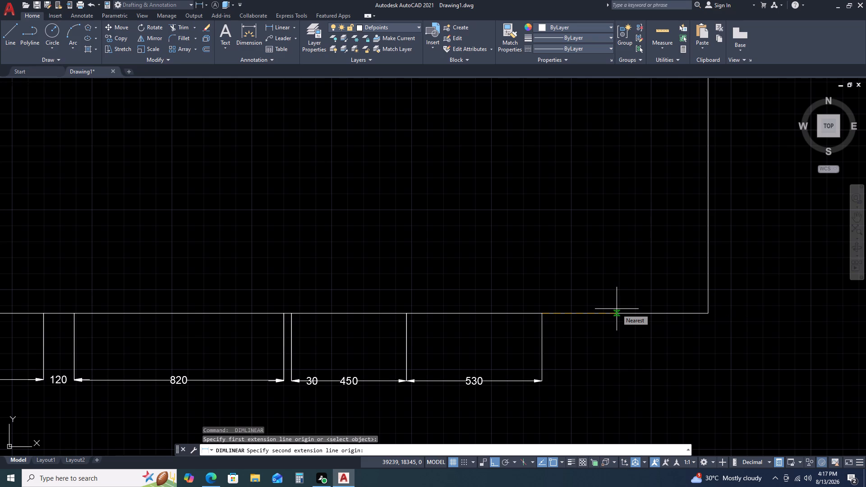
pyautogui.write('50')
pyautogui.press('space')
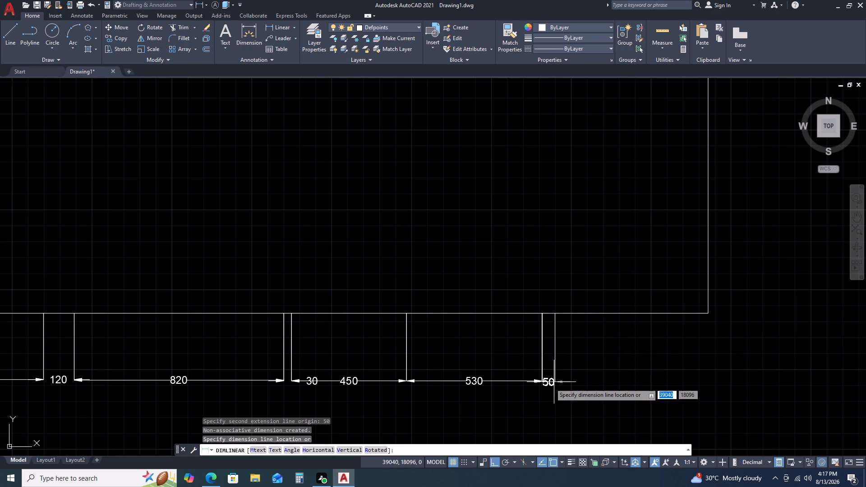
pyautogui.click(540, 379)
# Add the closing 600 linear dimension from the end of the 50 dimension to the outline's lower-right corner, in the same row.
pyautogui.press('space')
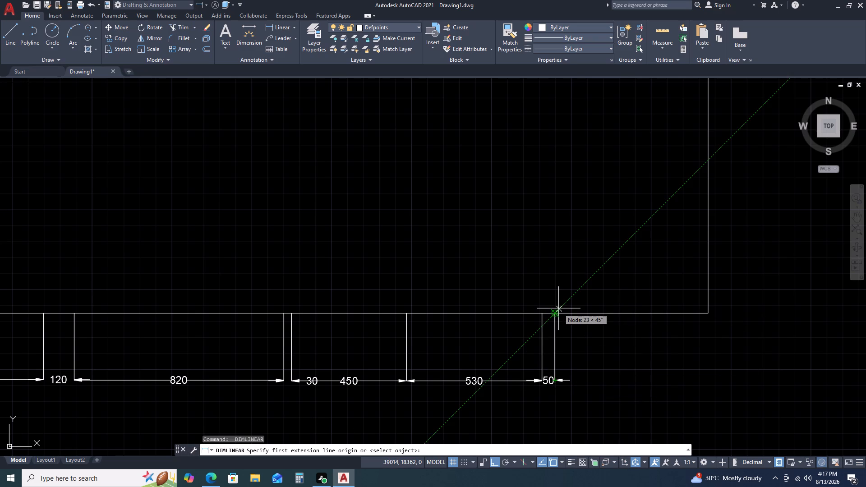
pyautogui.click(557, 315)
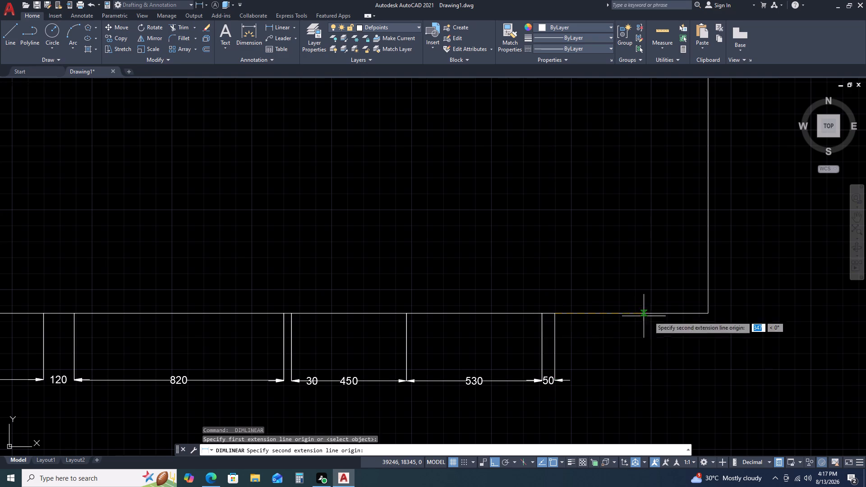
pyautogui.click(711, 313)
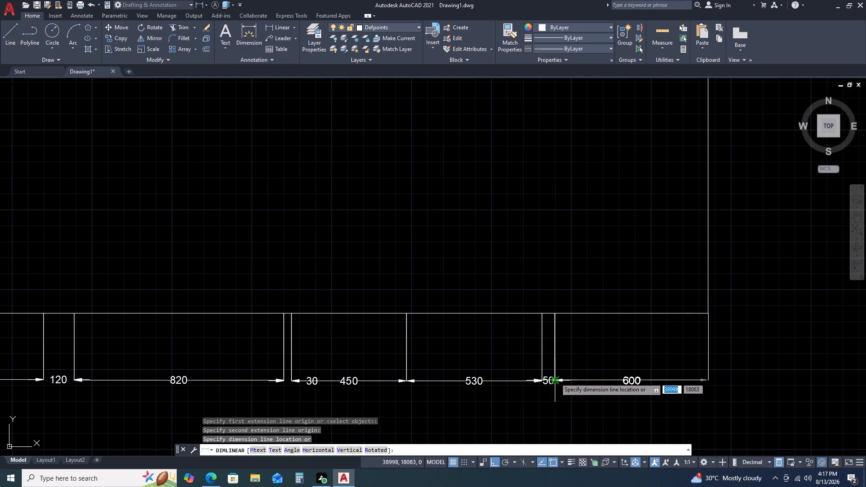
pyautogui.click(555, 378)
pyautogui.scroll(-3, 644, 262)
pyautogui.moveTo(668, 258); pyautogui.dragTo(616, 344, button='middle')
pyautogui.press('space')
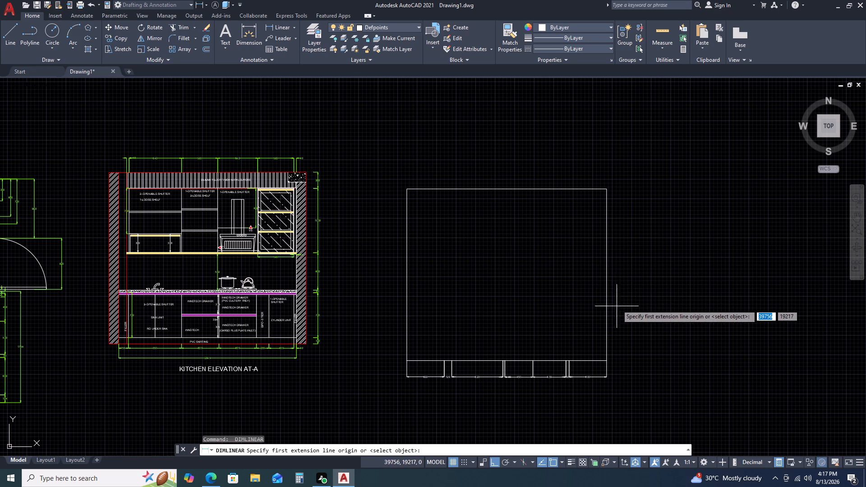
pyautogui.press('Escape')
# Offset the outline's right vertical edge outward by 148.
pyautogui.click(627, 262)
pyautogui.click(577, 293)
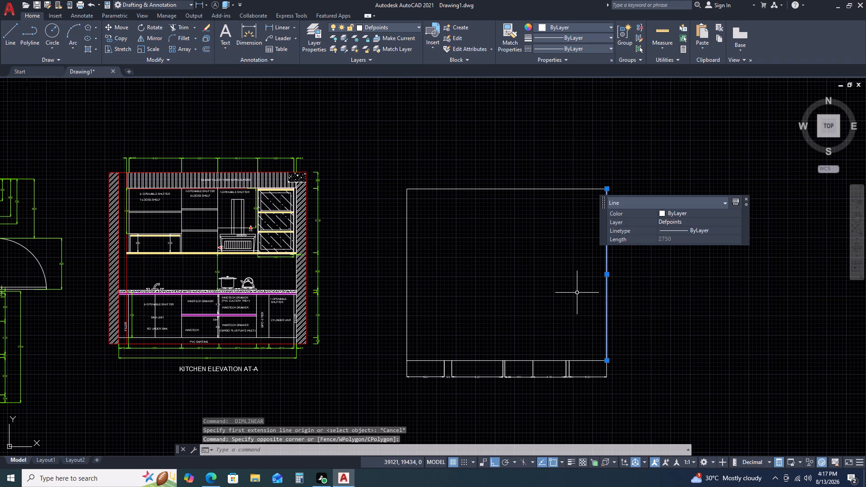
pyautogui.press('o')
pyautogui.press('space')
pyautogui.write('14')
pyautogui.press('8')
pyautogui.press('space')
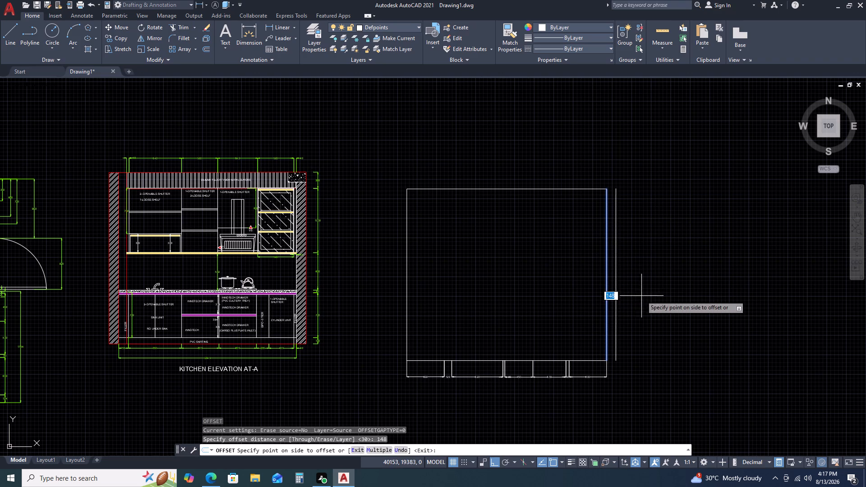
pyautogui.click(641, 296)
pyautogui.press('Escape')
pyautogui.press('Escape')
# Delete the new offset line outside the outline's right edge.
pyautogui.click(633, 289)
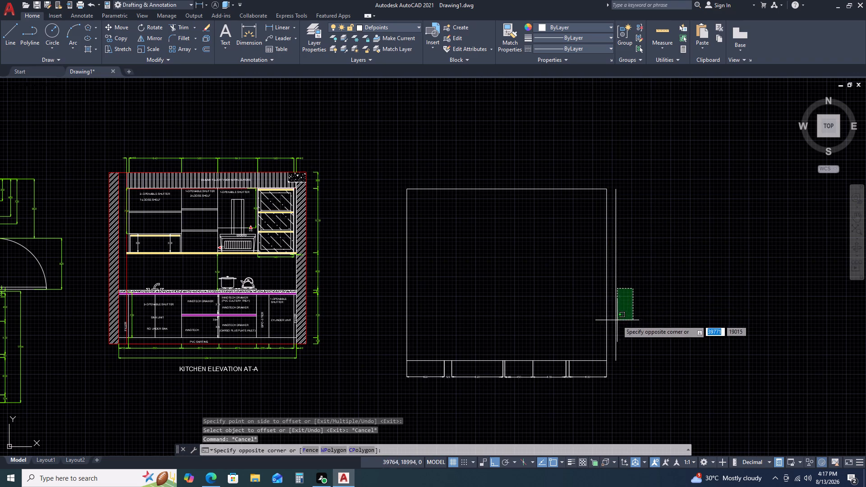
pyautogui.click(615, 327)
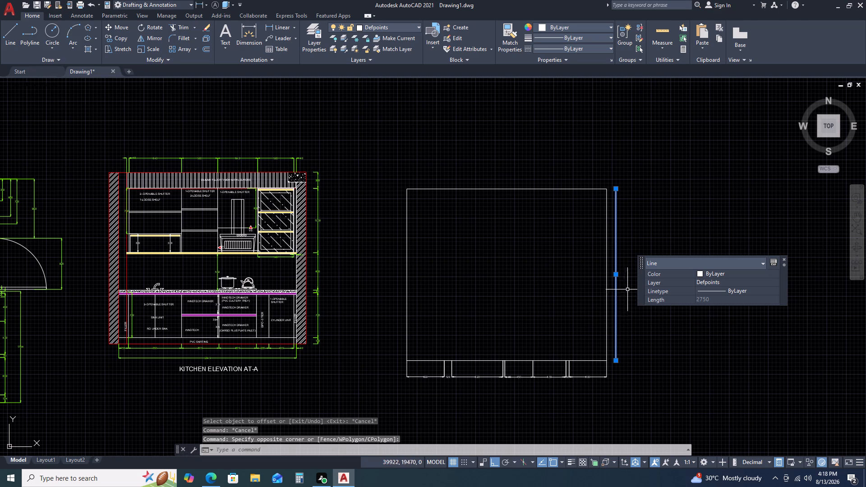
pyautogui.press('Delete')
# Offset the outline's right vertical edge outward by 155.
pyautogui.click(626, 290)
pyautogui.click(553, 302)
pyautogui.write('O 155')
pyautogui.press('space')
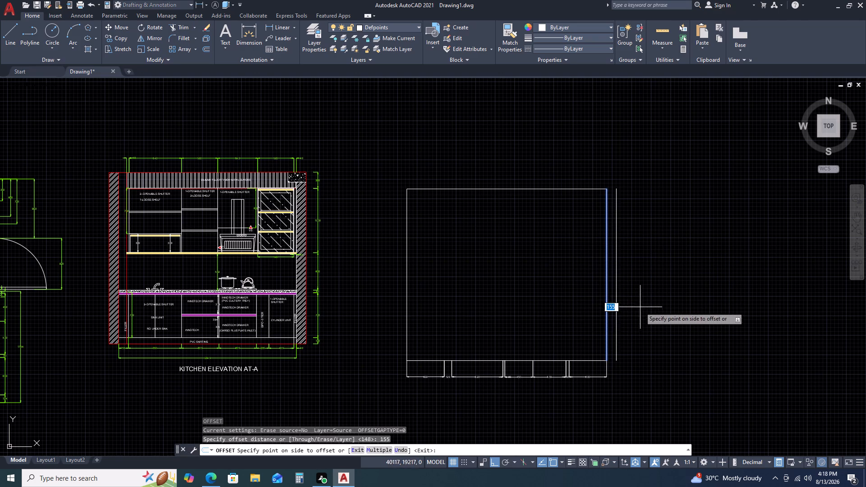
pyautogui.click(640, 308)
pyautogui.press('Escape')
# Offset the outline's left vertical edge outward by 273.
pyautogui.click(464, 282)
pyautogui.click(393, 320)
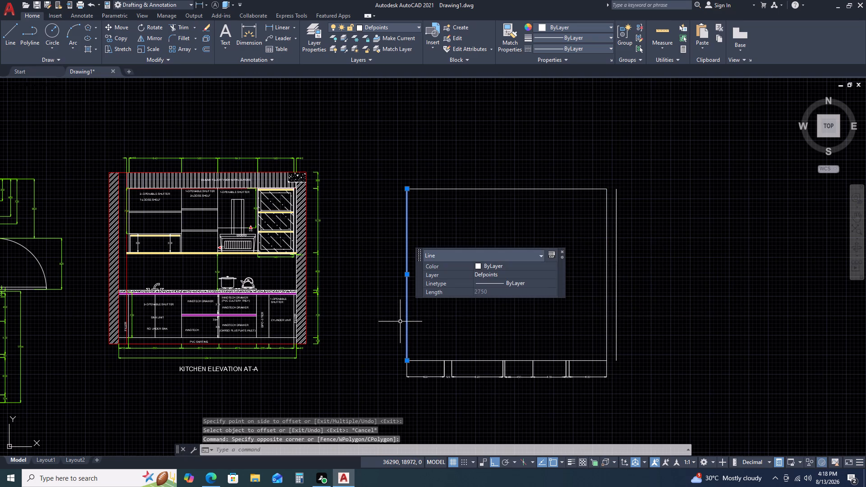
pyautogui.write('O 273')
pyautogui.press('space')
pyautogui.click(394, 326)
pyautogui.press('Escape')
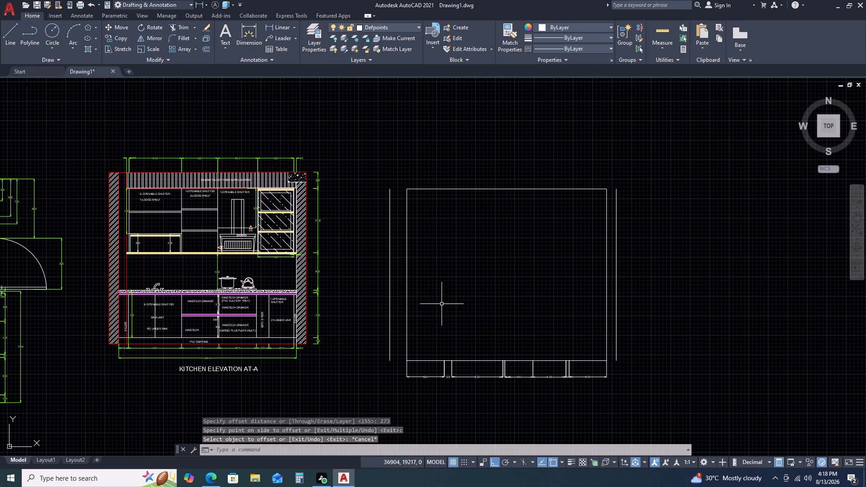
# Extend both ends of the outline's top and bottom edges to the outer offset lines on each side.
pyautogui.scroll(-1, 477, 302)
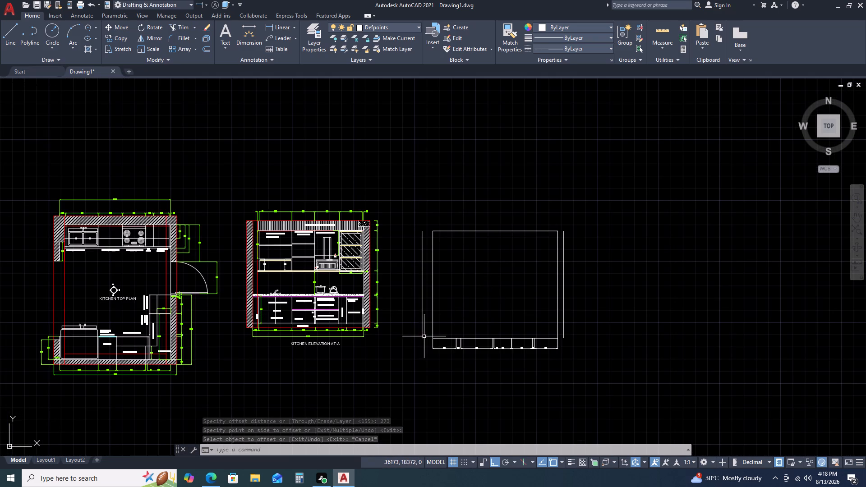
pyautogui.press('e')
pyautogui.press('x')
pyautogui.press('space')
pyautogui.click(441, 338)
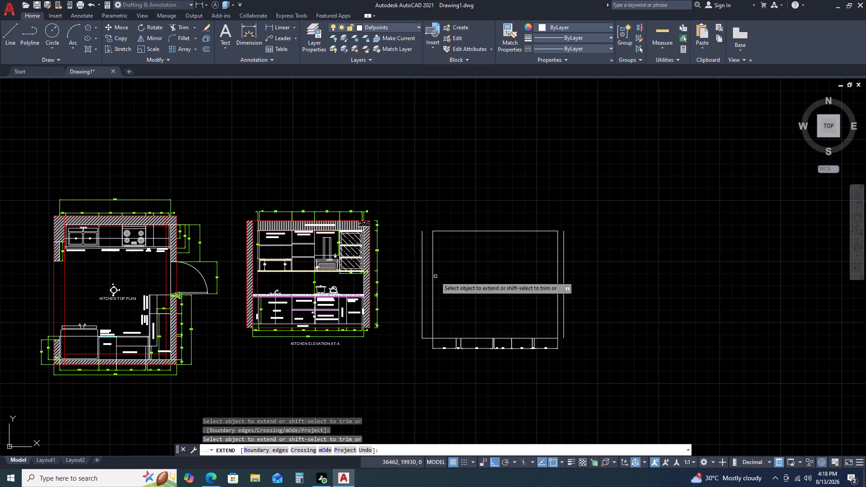
pyautogui.click(441, 232)
pyautogui.click(525, 229)
pyautogui.click(524, 255)
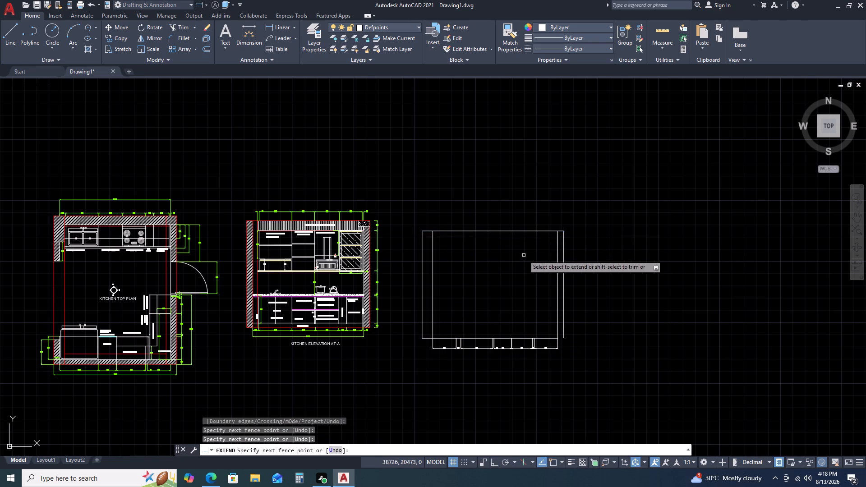
pyautogui.click(544, 340)
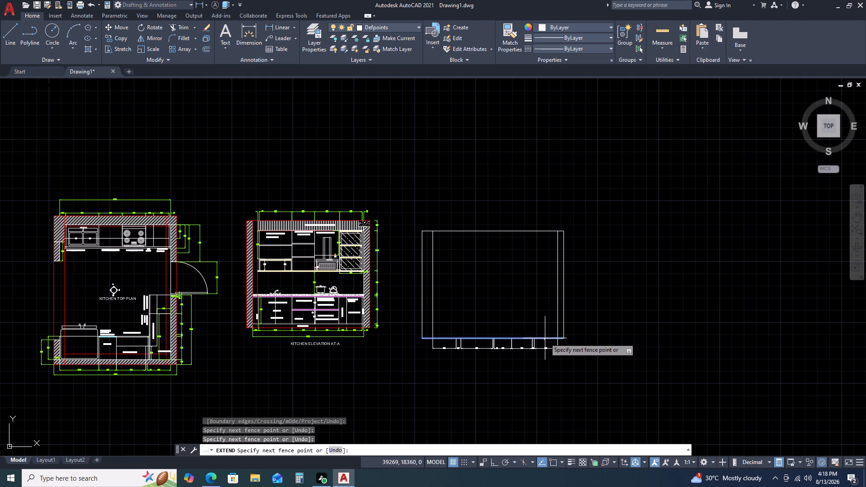
# Extend the right end of the outline's bottom edge to the outer right wall line.
pyautogui.click(545, 340)
pyautogui.press('Escape')
pyautogui.press('space')
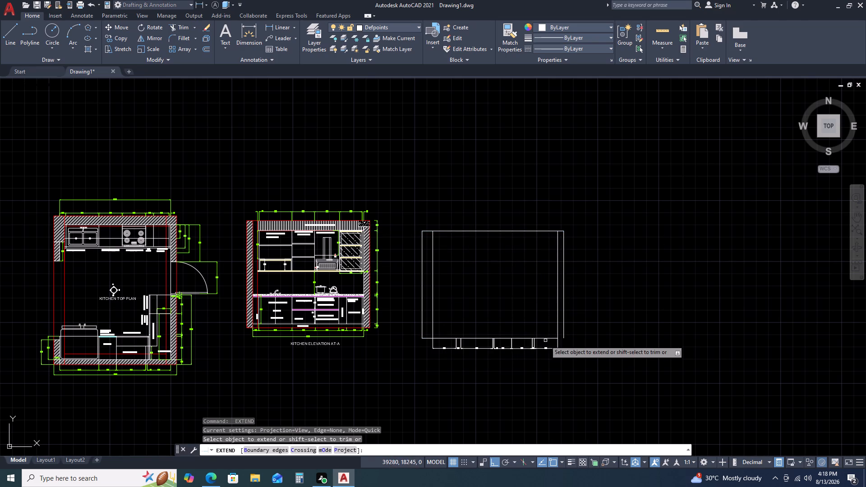
pyautogui.click(545, 336)
pyautogui.click(545, 343)
pyautogui.press('Escape')
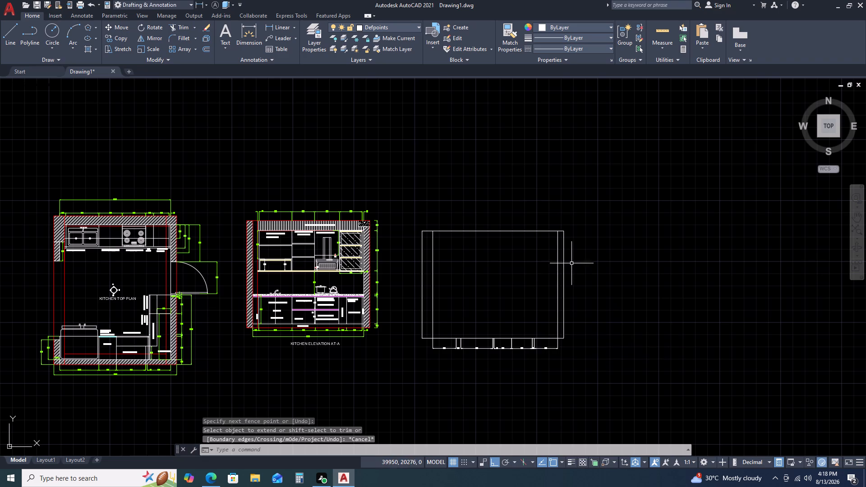
# Add a vertical linear dimension of 260 down from the outline's top outer right corner, placed outside the right wall.
pyautogui.write('DLI')
pyautogui.press('space')
pyautogui.scroll(2, 557, 234)
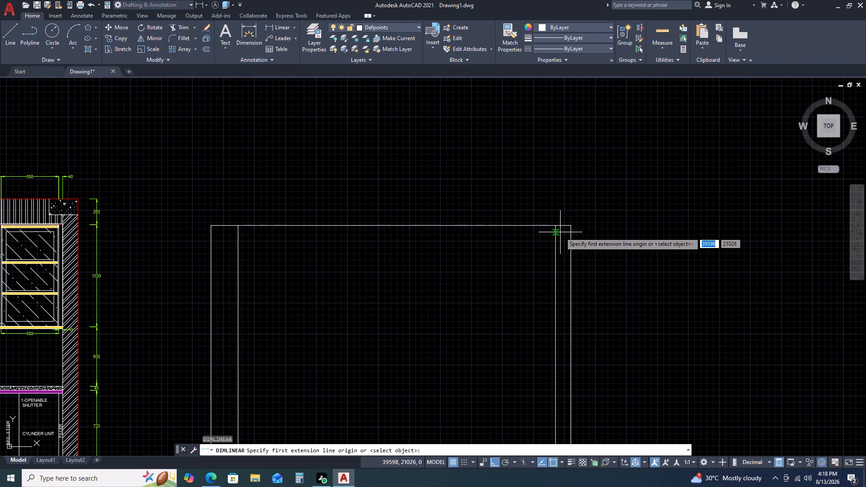
pyautogui.click(571, 227)
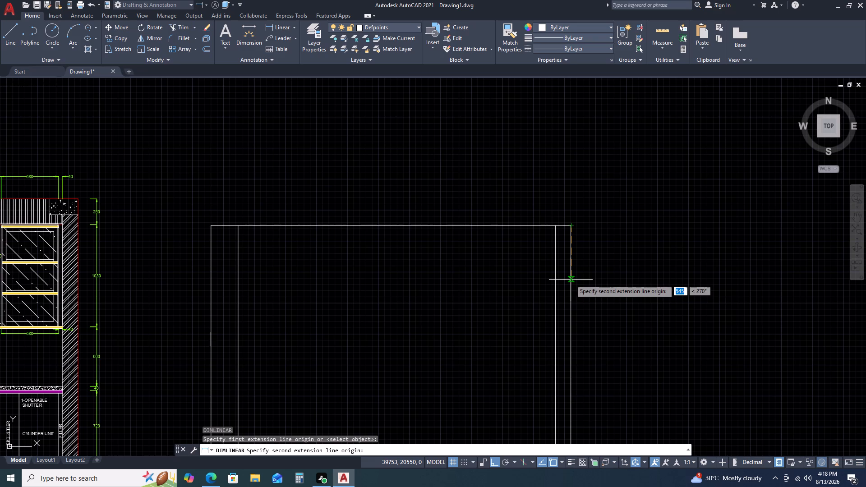
pyautogui.write('26')
pyautogui.press('0')
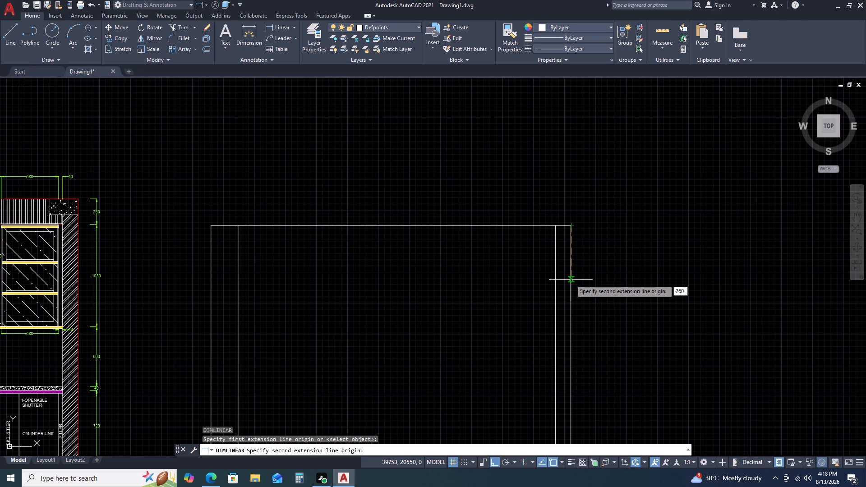
pyautogui.press('space')
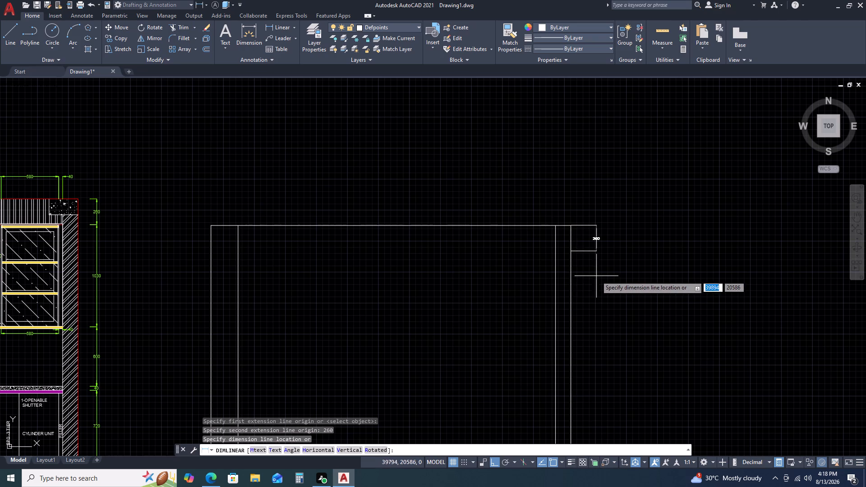
pyautogui.click(605, 276)
# Add a vertical linear dimension of 1030 directly below the 260 dimension, aligned with it.
pyautogui.press('space')
pyautogui.moveTo(570, 254); pyautogui.dragTo(568, 262)
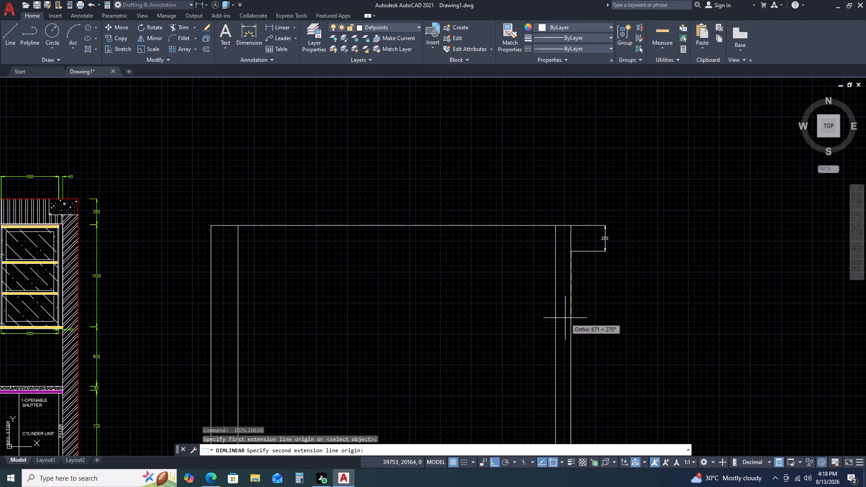
pyautogui.press('1')
pyautogui.write('030')
pyautogui.press('space')
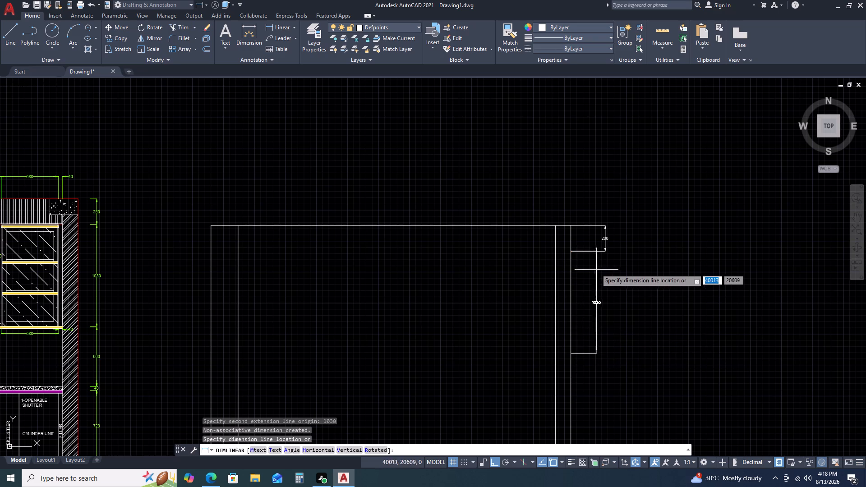
pyautogui.click(605, 252)
# Add a vertical linear dimension of 600 directly below the 1030 dimension, in line with it.
pyautogui.press('space')
pyautogui.scroll(-2, 596, 276)
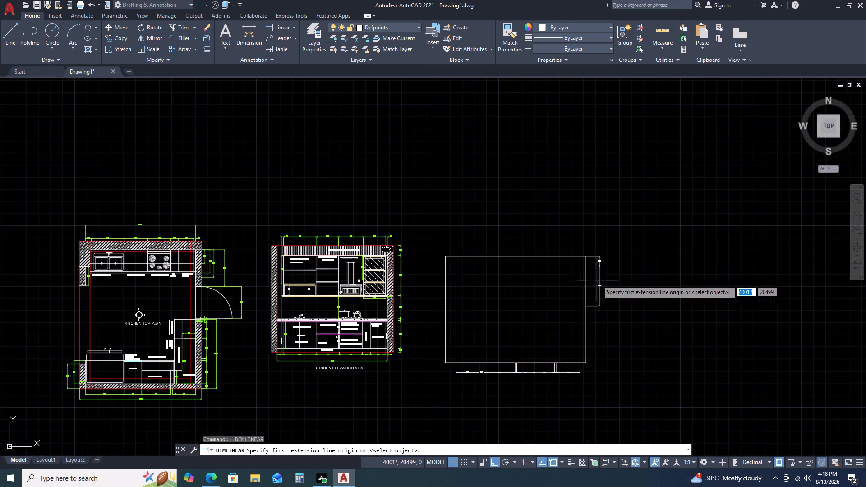
pyautogui.moveTo(616, 332); pyautogui.dragTo(585, 257, button='middle')
pyautogui.moveTo(581, 247); pyautogui.dragTo(578, 242, button='middle')
pyautogui.press('space')
pyautogui.scroll(3, 553, 228)
pyautogui.press('space')
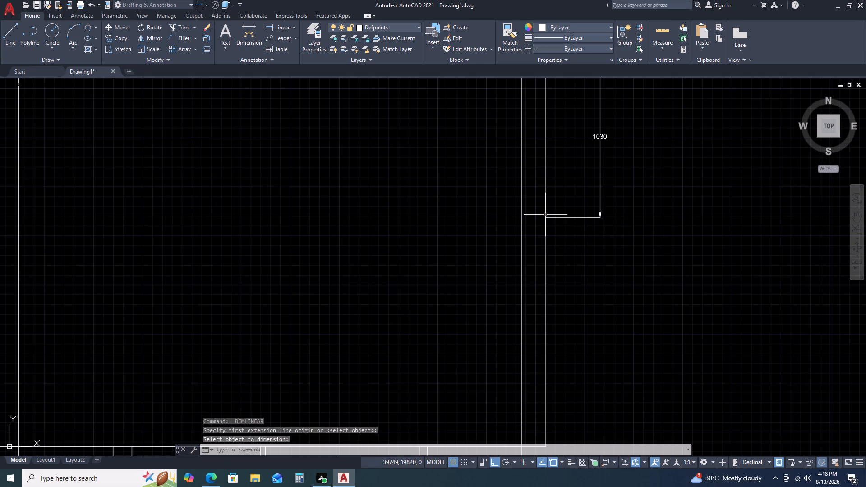
pyautogui.press('space')
pyautogui.click(547, 220)
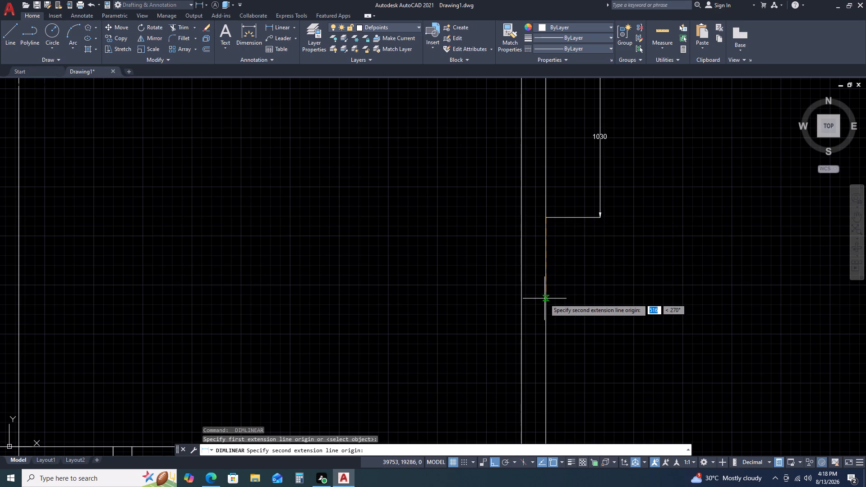
pyautogui.press('6')
pyautogui.press('0')
pyautogui.press('0')
pyautogui.press('space')
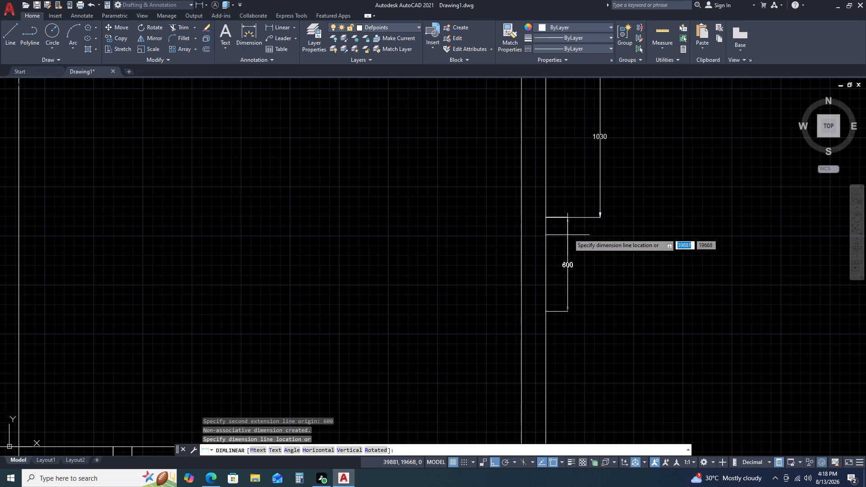
pyautogui.click(599, 219)
# Add a vertical linear dimension of 40 directly below the 600 dimension, in line with it.
pyautogui.press('space')
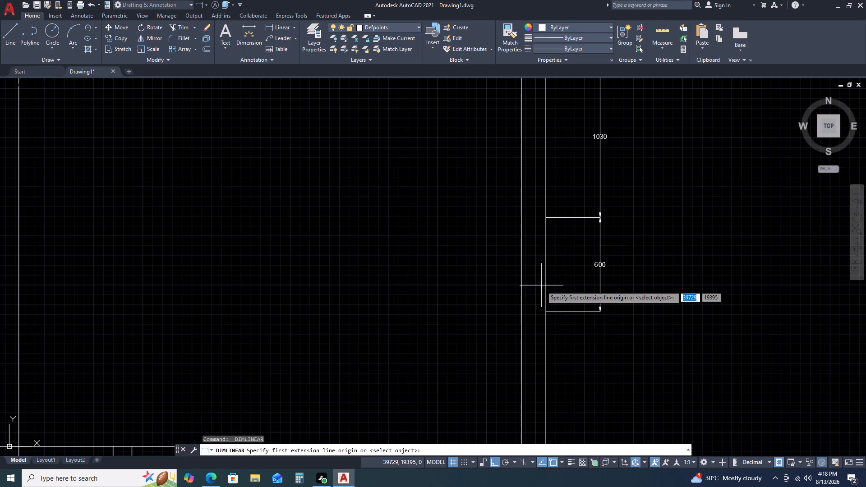
pyautogui.moveTo(569, 354); pyautogui.dragTo(540, 233, button='middle')
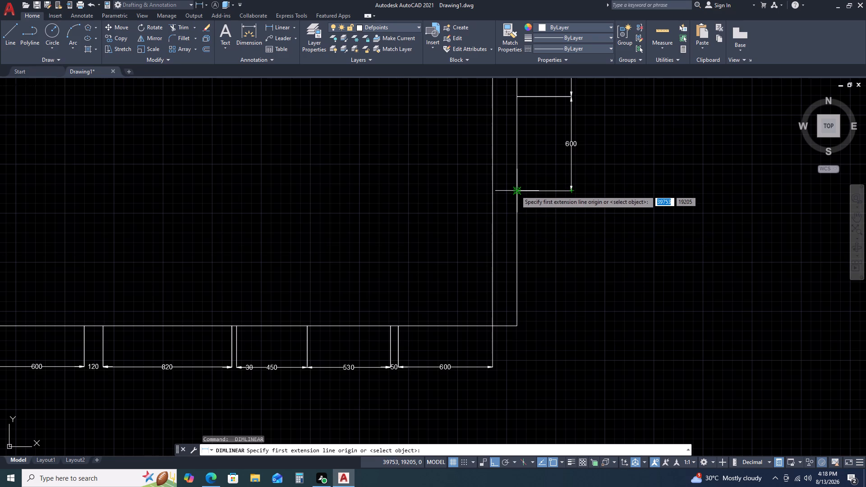
pyautogui.click(516, 190)
pyautogui.press('3')
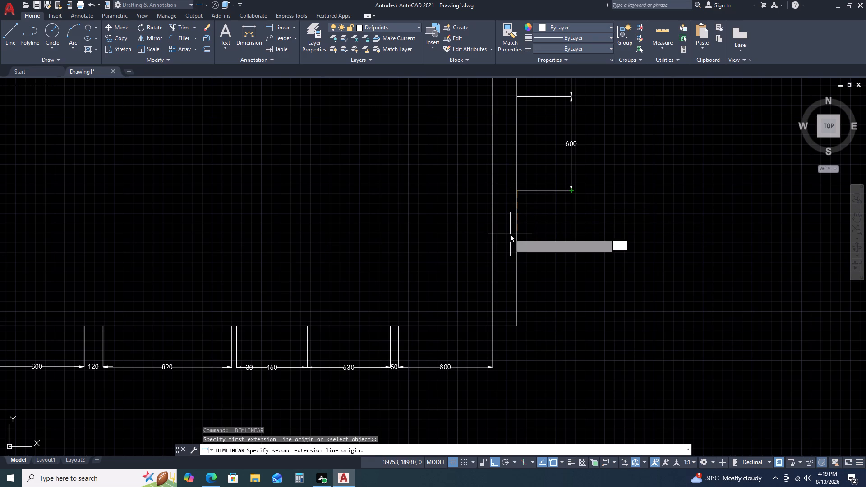
pyautogui.press('BackSpace')
pyautogui.write('40')
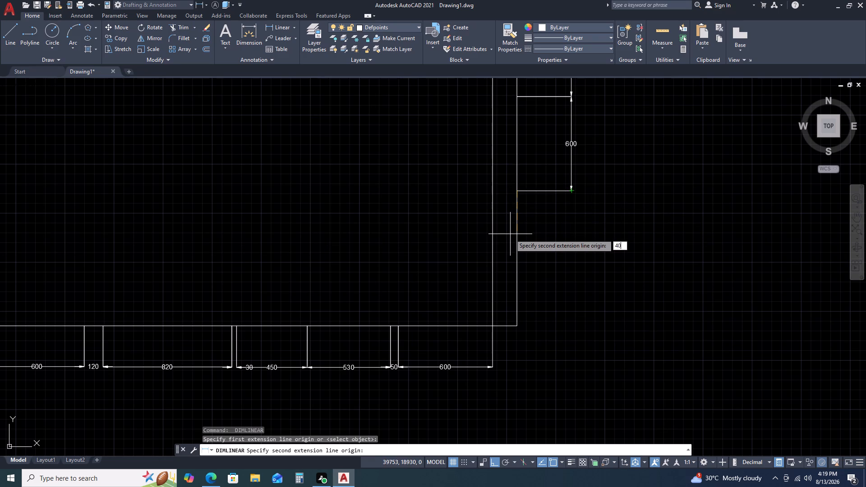
pyautogui.press('space')
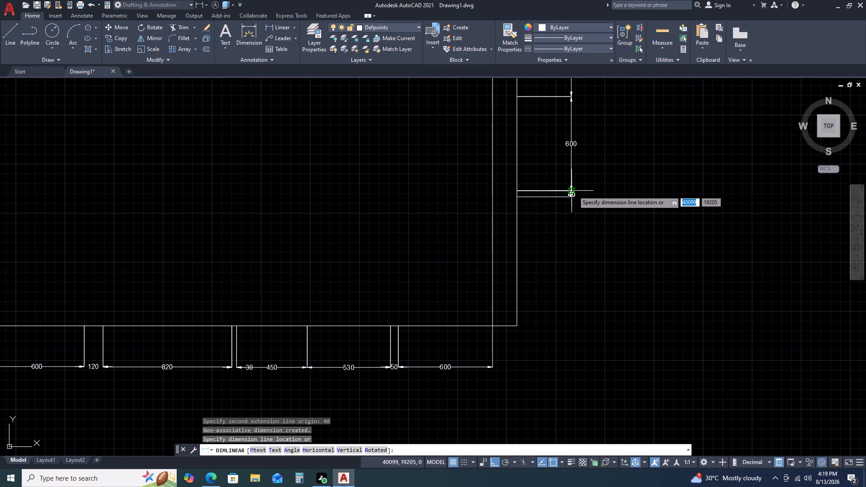
pyautogui.click(573, 191)
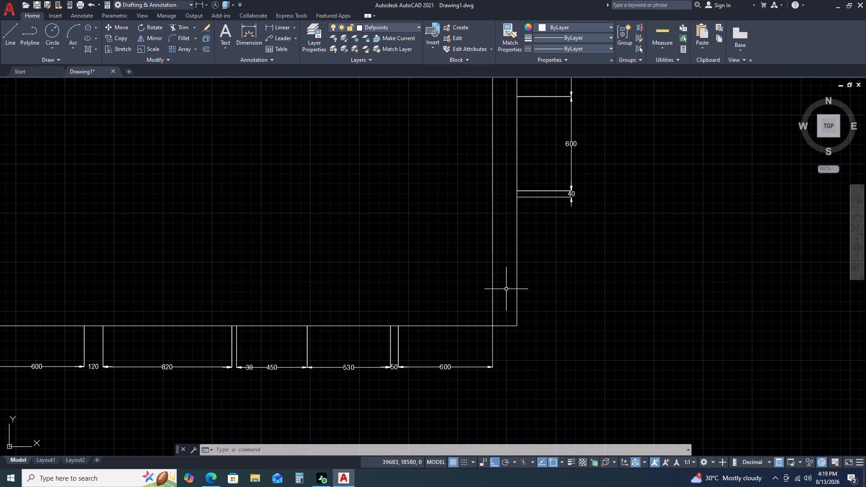
# Examine the countertop and drawer levels in kitchen elevation AT-A.
pyautogui.scroll(-2, 520, 301)
pyautogui.scroll(-3, 714, 381)
pyautogui.scroll(3, 653, 372)
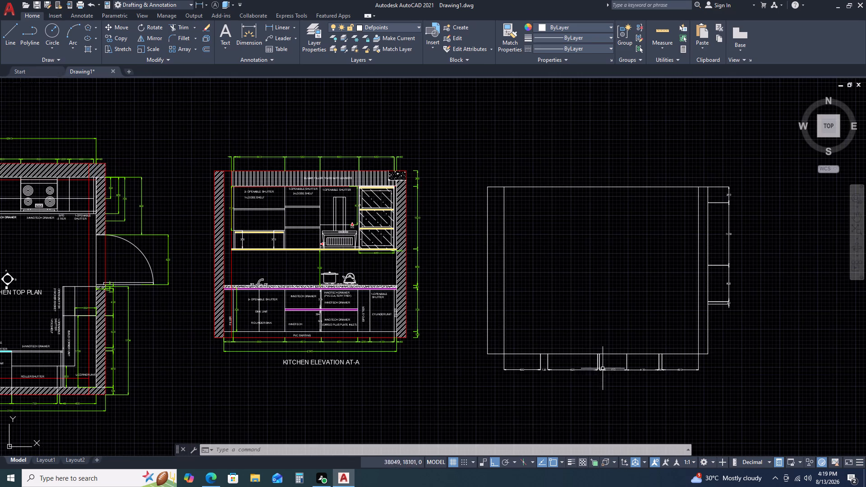
pyautogui.scroll(2, 304, 276)
pyautogui.scroll(2, 348, 290)
pyautogui.moveTo(402, 294); pyautogui.dragTo(579, 252, button='middle')
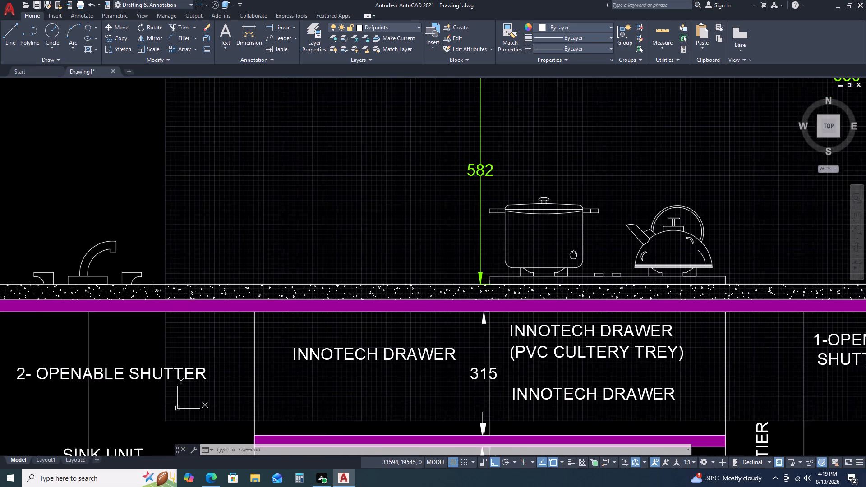
pyautogui.press('Left')
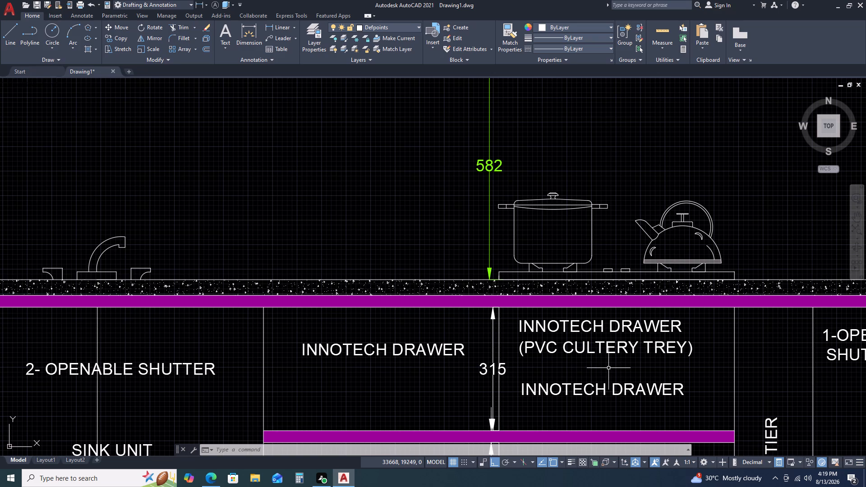
# Start saving the drawing and choose the MANISHA folder on the Desktop as its location.
pyautogui.hotkey('ctrl', 's')
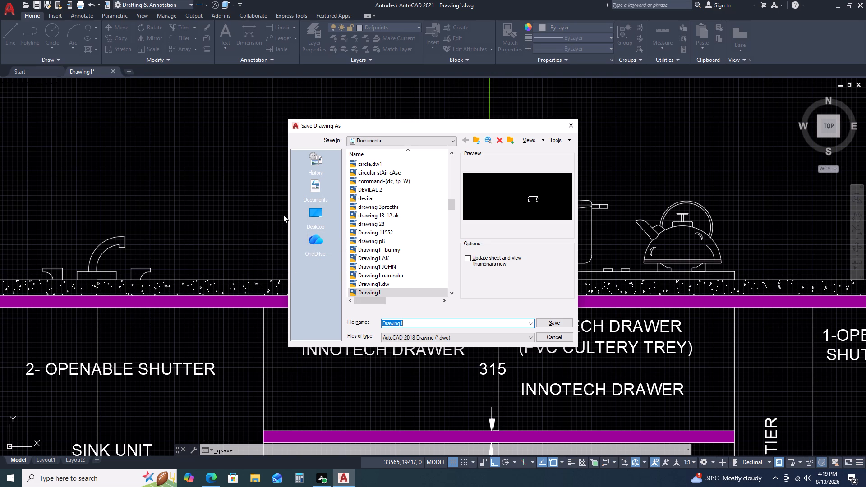
pyautogui.click(313, 212)
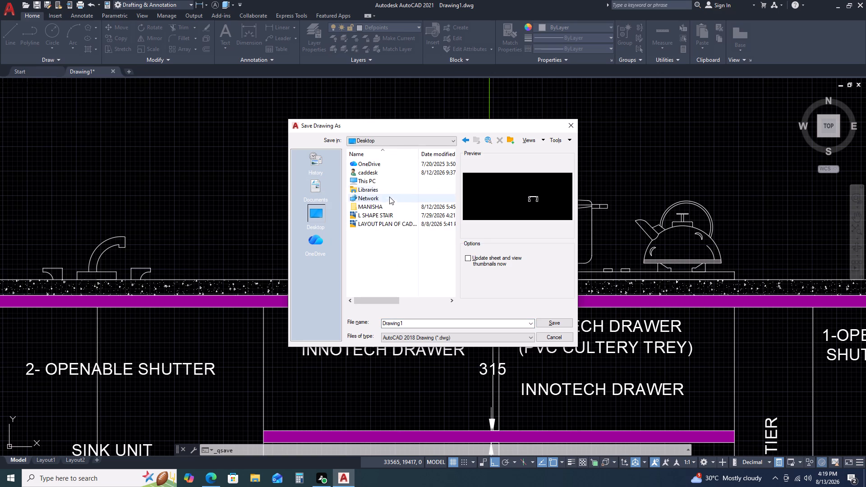
pyautogui.doubleClick(391, 205)
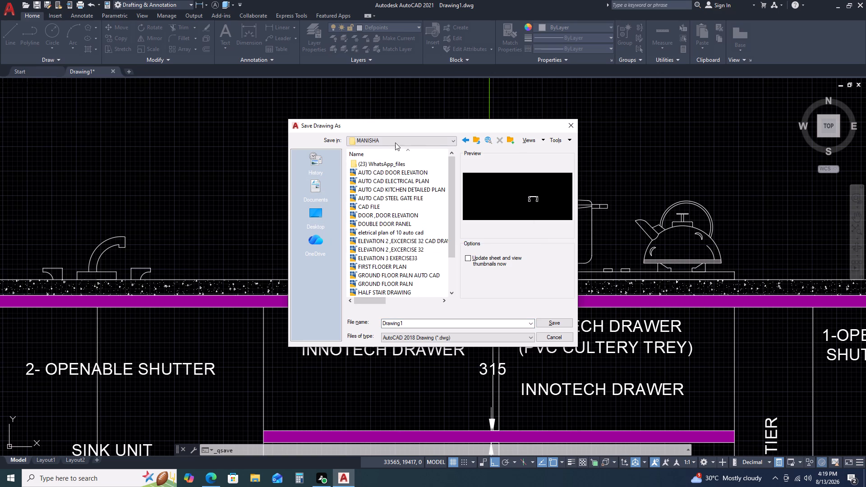
pyautogui.scroll(-10, 422, 245)
pyautogui.scroll(-1, 465, 292)
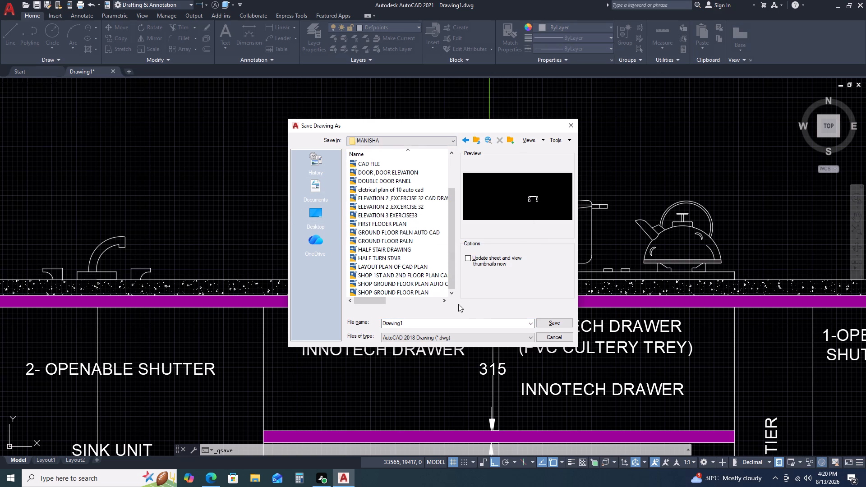
# Save the drawing in the MANISHA folder under the name "KITCHEN FLOOR ELEVATION , PLAN ,SECTION".
pyautogui.write('KITCHEN')
pyautogui.press('space')
pyautogui.doubleClick(424, 324)
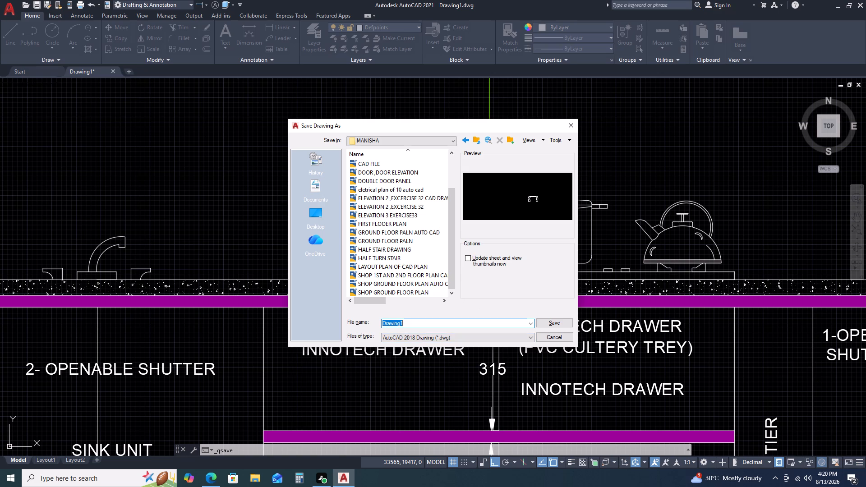
pyautogui.write('KIT')
pyautogui.write('CHEN')
pyautogui.press('space')
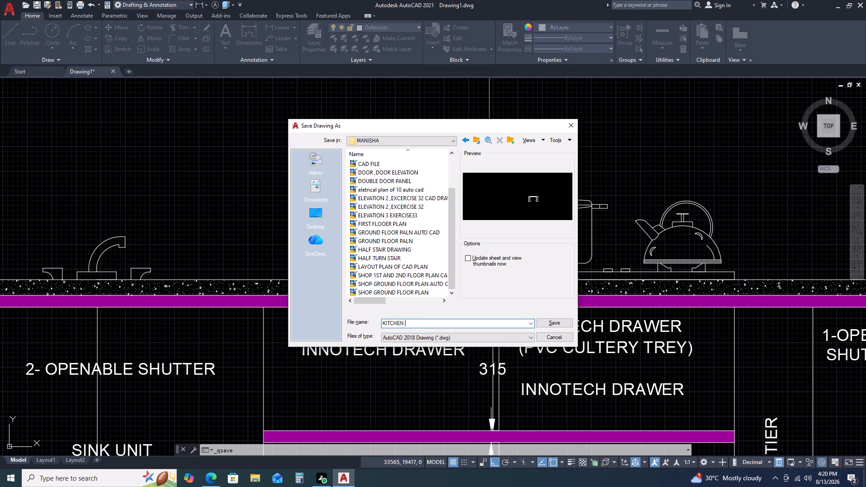
pyautogui.write('FLOOER')
pyautogui.press('BackSpace')
pyautogui.press('BackSpace')
pyautogui.write('R')
pyautogui.press('space')
pyautogui.write('ELE')
pyautogui.write('VATION')
pyautogui.press('space')
pyautogui.write(', PLAN')
pyautogui.press('space')
pyautogui.write(',SECTION')
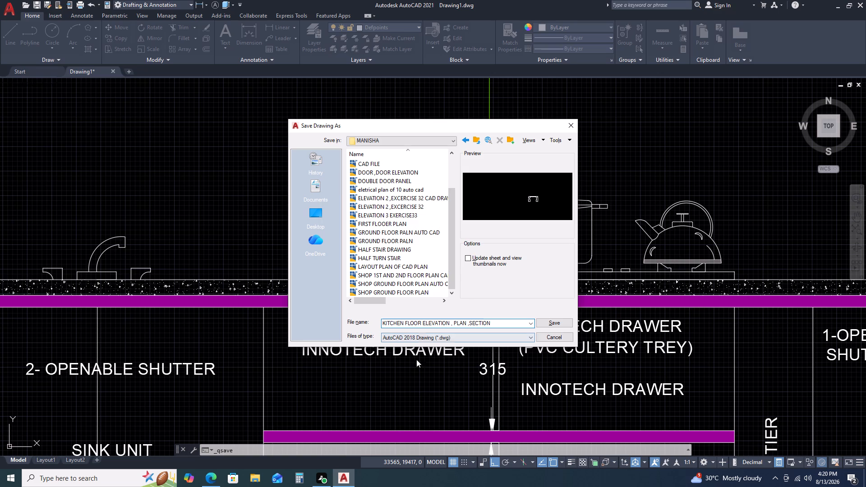
pyautogui.click(554, 324)
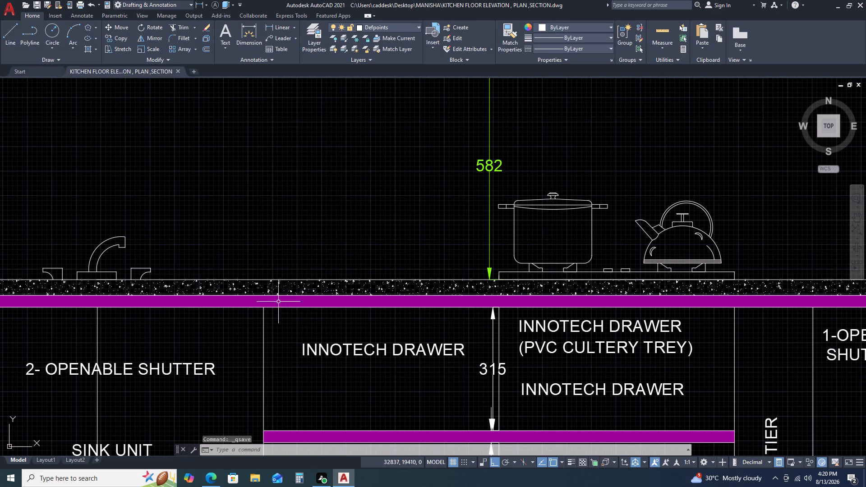
# Add a vertical linear dimension of 720 directly below the 40 dimension beside the new elevation, in line with it.
pyautogui.scroll(-1, 507, 275)
pyautogui.moveTo(607, 368); pyautogui.dragTo(487, 278, button='middle')
pyautogui.scroll(-1, 534, 316)
pyautogui.middleClick(482, 273)
pyautogui.scroll(-1, 543, 284)
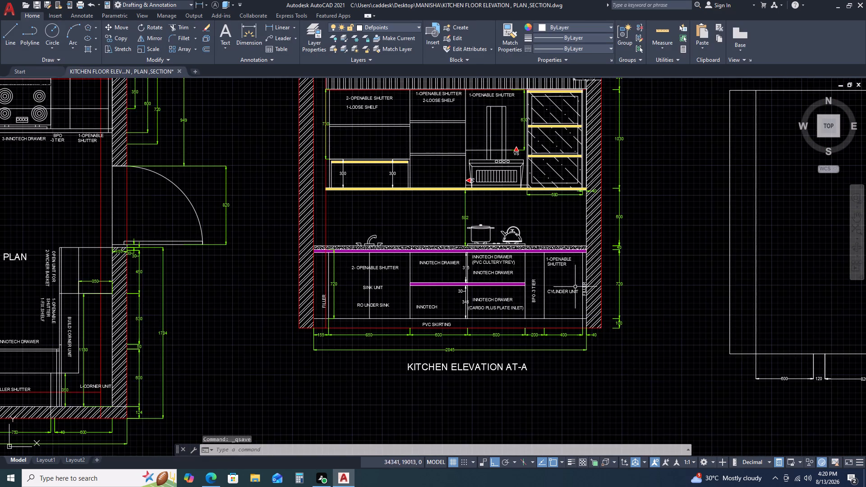
pyautogui.scroll(-2, 602, 271)
pyautogui.moveTo(628, 272); pyautogui.dragTo(440, 257, button='middle')
pyautogui.scroll(2, 531, 246)
pyautogui.moveTo(582, 317); pyautogui.dragTo(535, 308, button='middle')
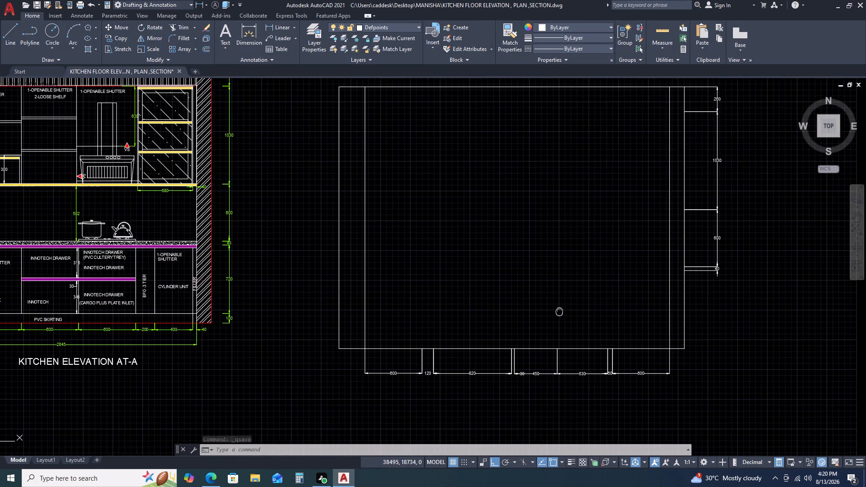
pyautogui.moveTo(535, 308); pyautogui.dragTo(511, 301, button='middle')
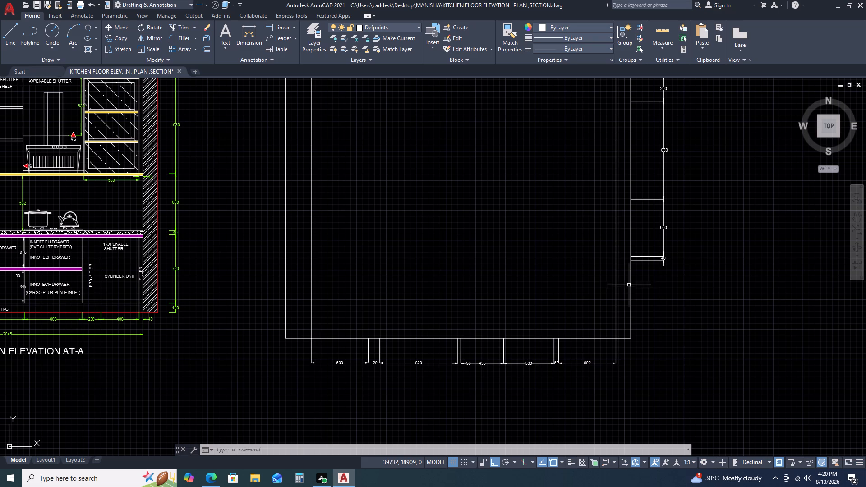
pyautogui.press('d')
pyautogui.write('LI')
pyautogui.press('space')
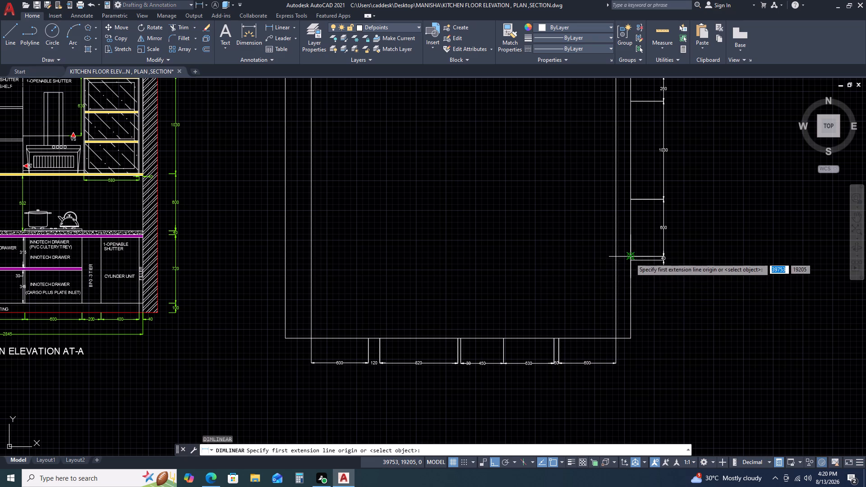
pyautogui.scroll(3, 631, 259)
pyautogui.click(625, 254)
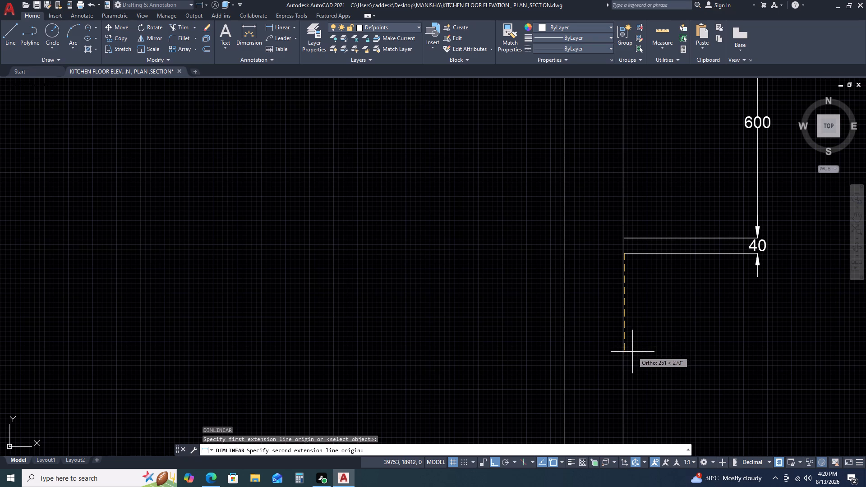
pyautogui.write('72')
pyautogui.press('0')
pyautogui.press('space')
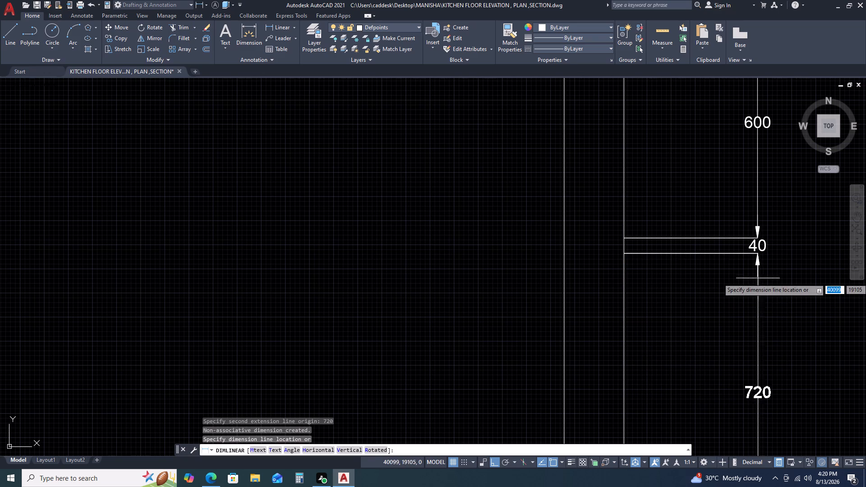
pyautogui.click(758, 255)
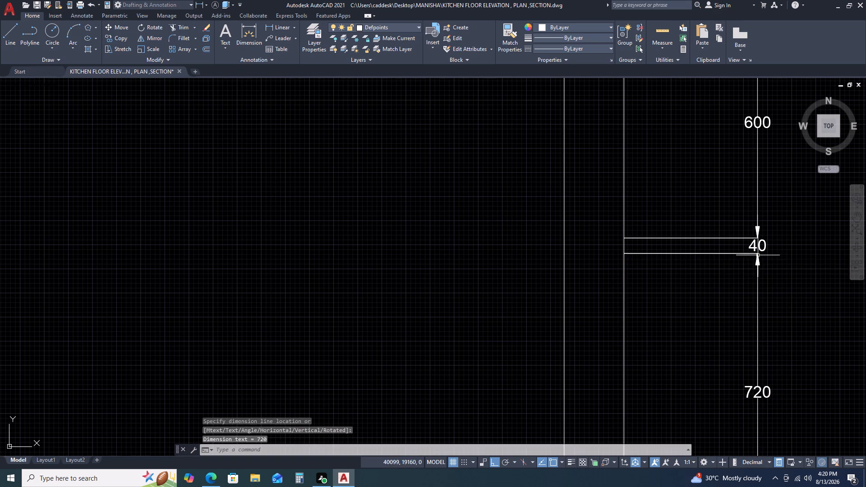
# Add a vertical linear dimension from the 720 dimension's lower end to the elevation's bottom outer corner, in line with the chain.
pyautogui.scroll(-2, 577, 262)
pyautogui.moveTo(654, 353); pyautogui.dragTo(639, 308, button='middle')
pyautogui.moveTo(629, 289); pyautogui.dragTo(620, 277, button='middle')
pyautogui.press('space')
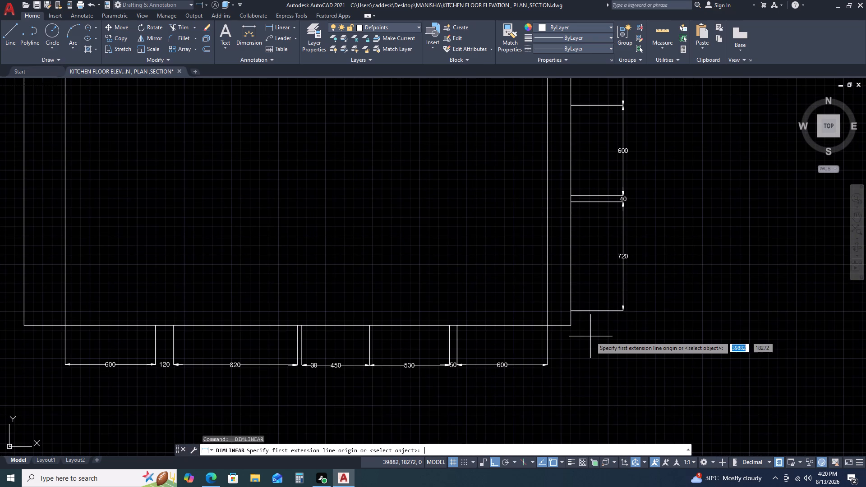
pyautogui.scroll(1, 587, 346)
pyautogui.click(561, 288)
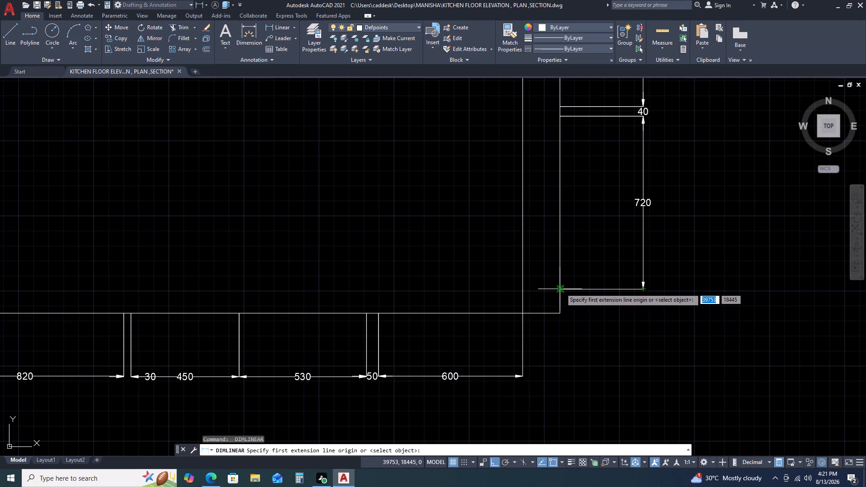
pyautogui.click(559, 313)
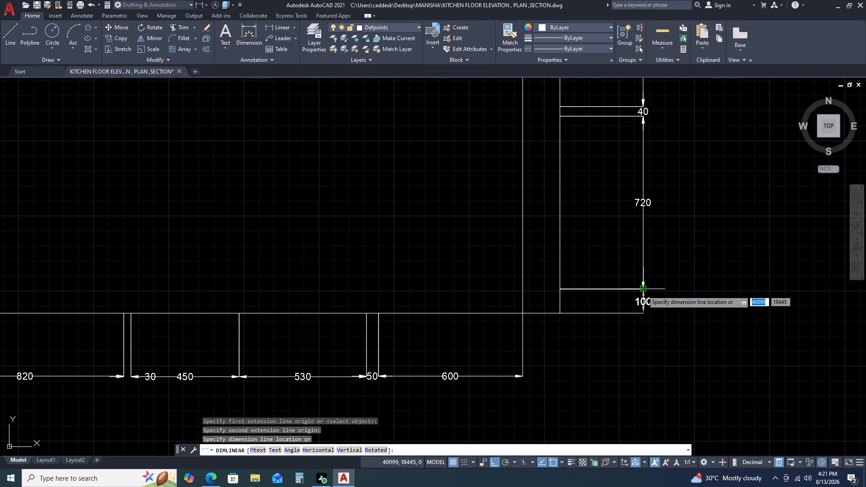
pyautogui.click(643, 290)
pyautogui.press('Escape')
# Offset the new elevation's bottom edge line upward by 100 to form the skirting line.
pyautogui.scroll(-3, 475, 329)
pyautogui.click(476, 329)
pyautogui.click(472, 322)
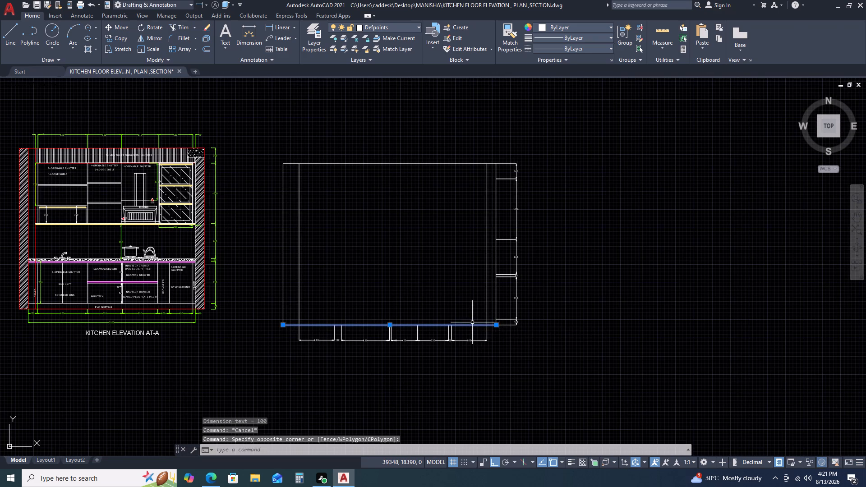
pyautogui.press('o')
pyautogui.press('space')
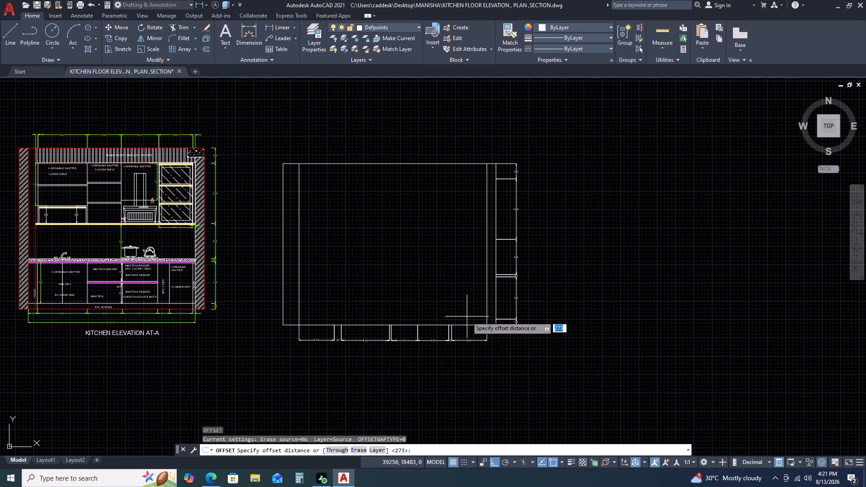
pyautogui.write('10')
pyautogui.press('0')
pyautogui.press('space')
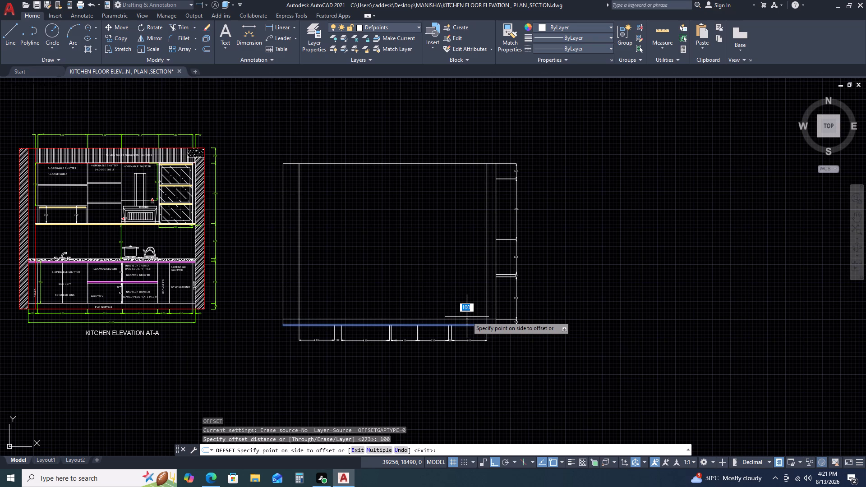
pyautogui.click(467, 317)
pyautogui.press('Escape')
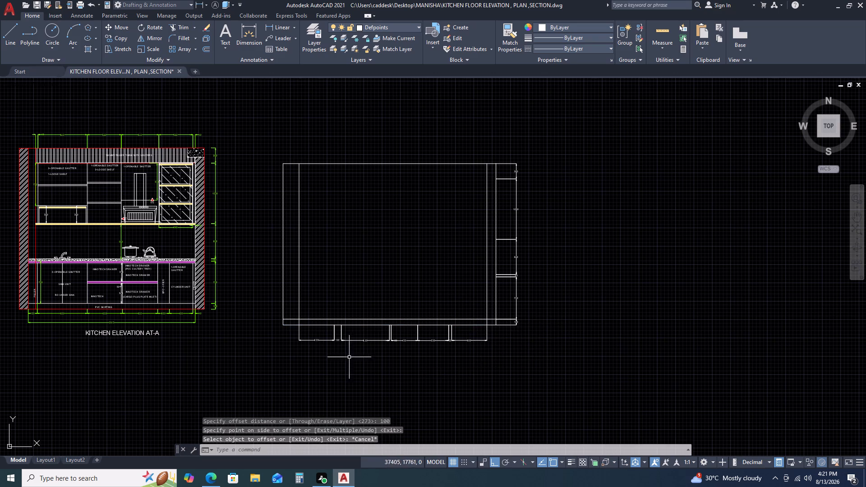
# Trim the skirting line's ends inside both side walls so it spans only between the inner wall faces.
pyautogui.scroll(3, 299, 326)
pyautogui.scroll(-2, 609, 320)
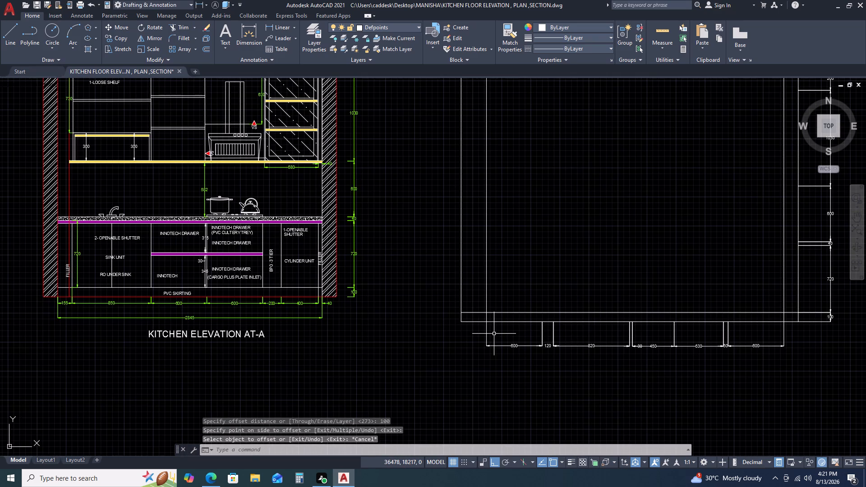
pyautogui.write('TR')
pyautogui.press('space')
pyautogui.click(481, 313)
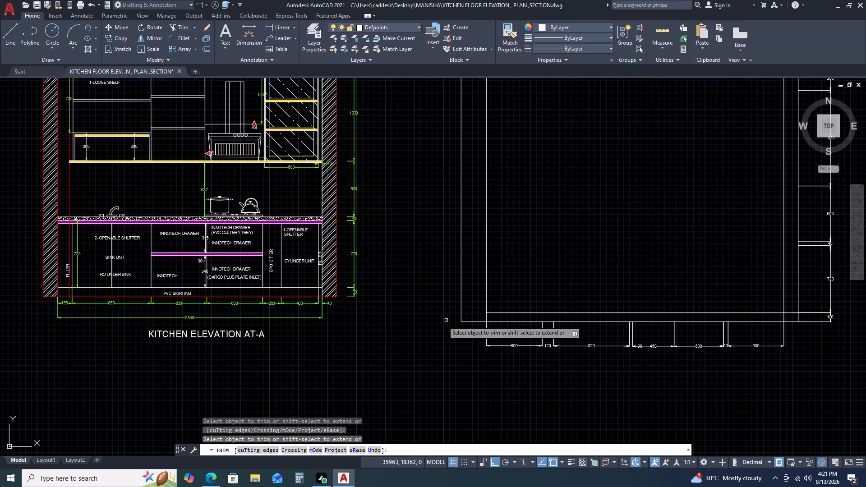
pyautogui.click(789, 311)
pyautogui.press('Escape')
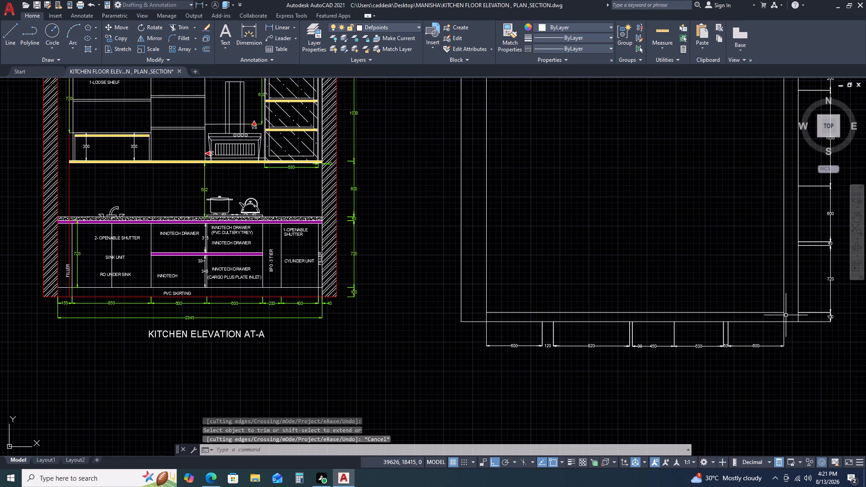
# Hatch both side walls of the new elevation using the current hatch scale of 6300.
pyautogui.press('h')
pyautogui.press('space')
pyautogui.scroll(-3, 768, 289)
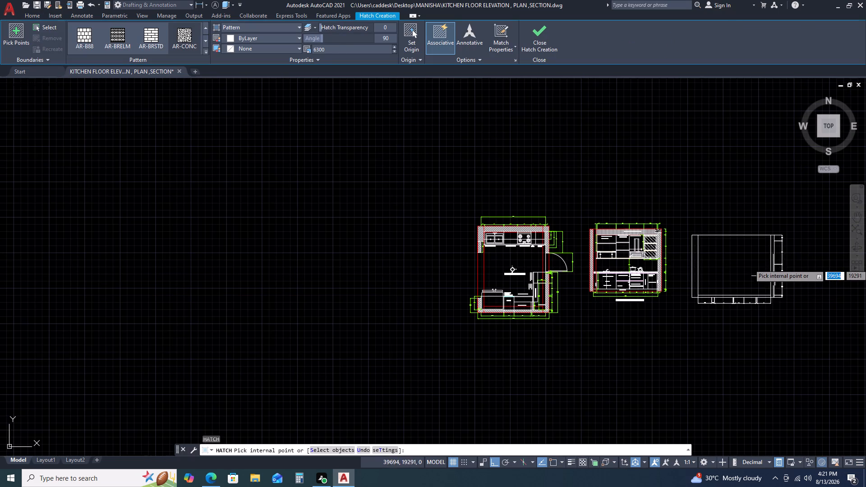
pyautogui.scroll(1, 767, 261)
pyautogui.click(774, 256)
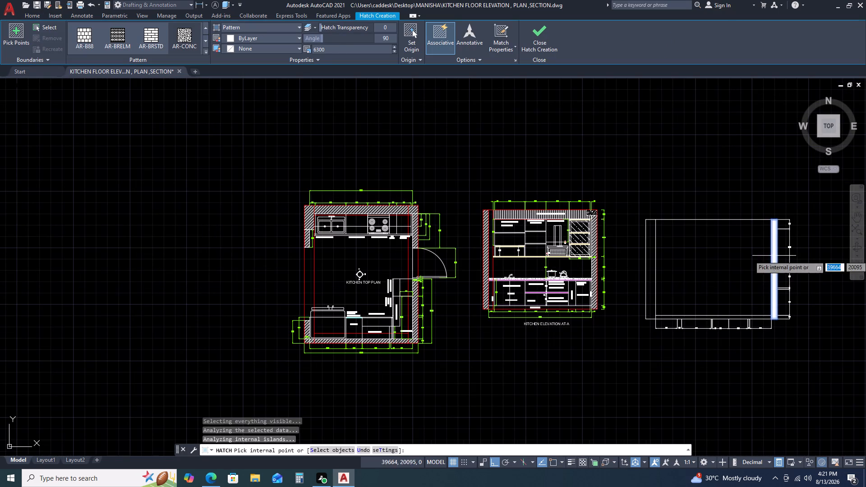
pyautogui.click(652, 265)
pyautogui.press('Escape')
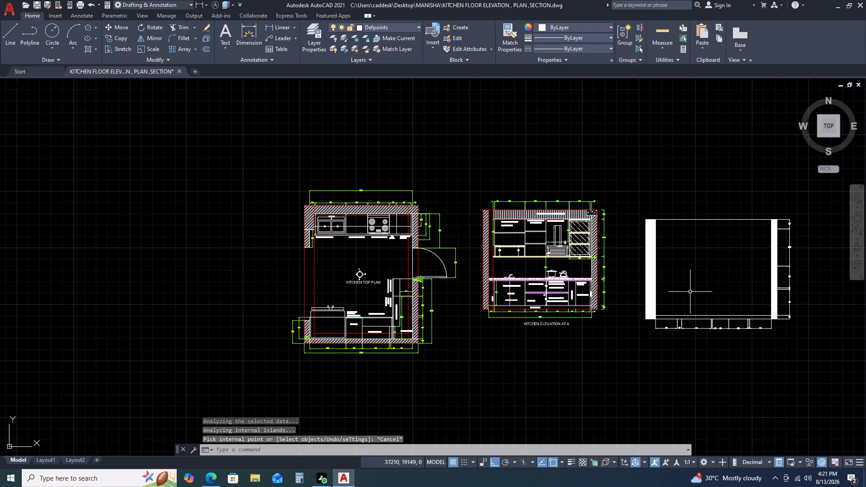
# Match the properties of elevation AT-A's wall hatch onto both side wall hatches of the new elevation.
pyautogui.press('m')
pyautogui.press('a')
pyautogui.press('space')
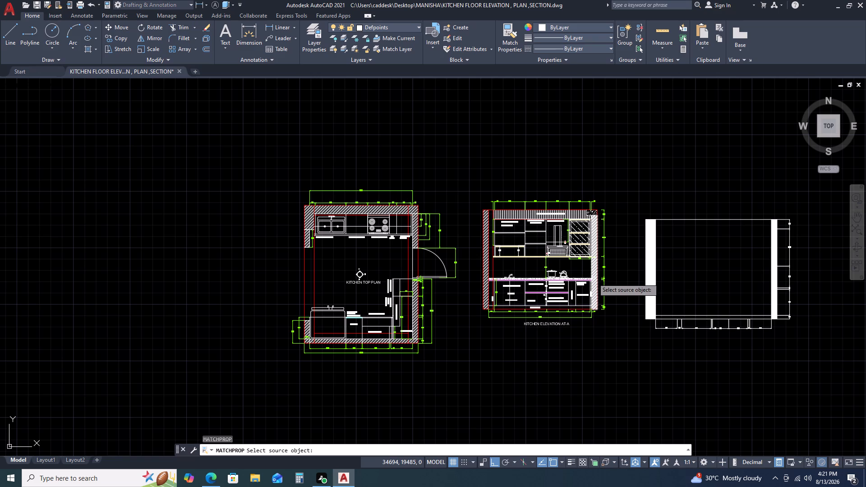
pyautogui.click(593, 278)
pyautogui.click(648, 278)
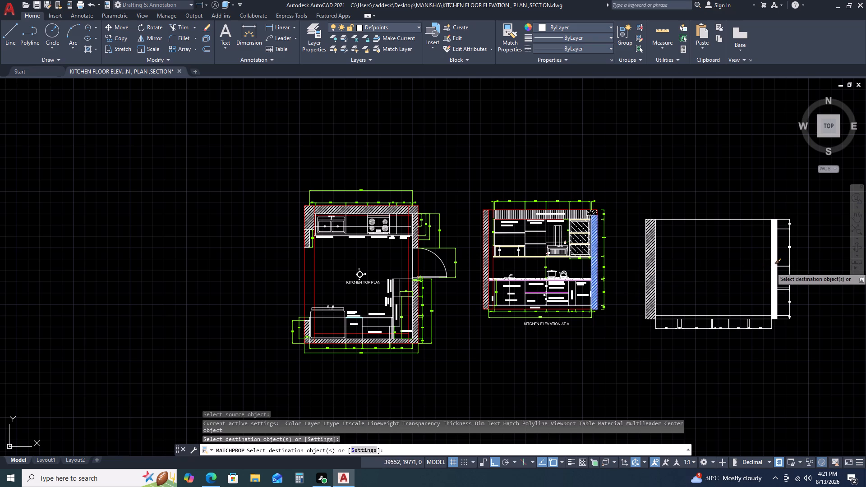
pyautogui.click(775, 268)
pyautogui.press('Escape')
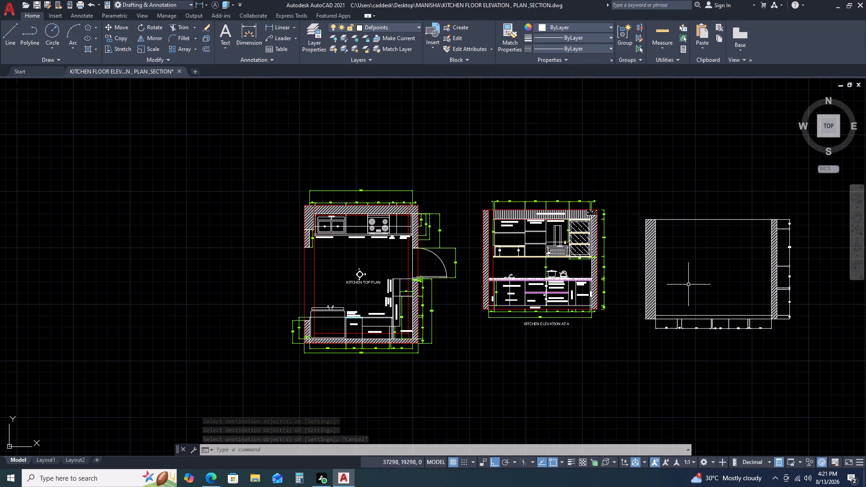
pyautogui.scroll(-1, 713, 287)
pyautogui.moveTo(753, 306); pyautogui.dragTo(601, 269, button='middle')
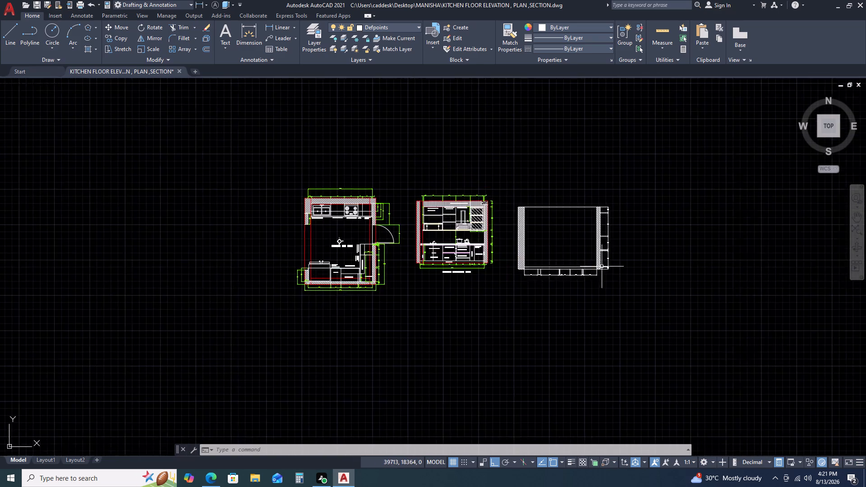
# Add a 350 linear dimension above the new elevation's top edge, starting from the left side wall's inner face.
pyautogui.scroll(2, 565, 257)
pyautogui.middleClick(626, 312)
pyautogui.moveTo(591, 184); pyautogui.dragTo(588, 228, button='middle')
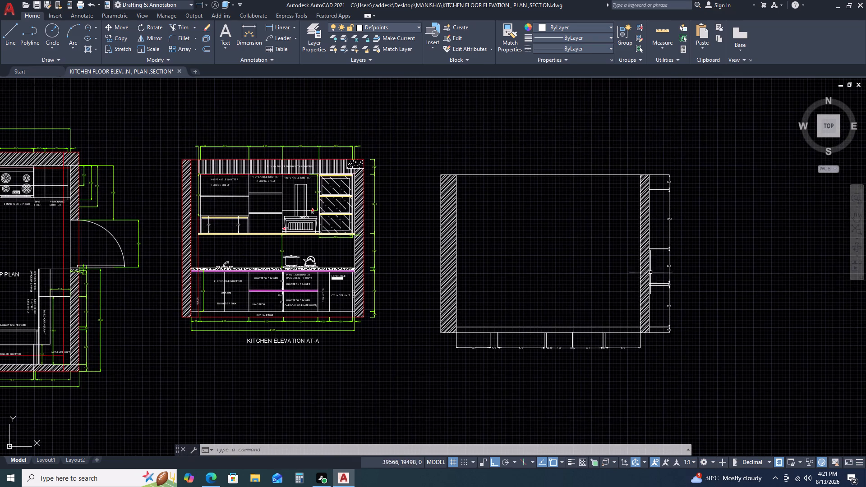
pyautogui.scroll(2, 655, 332)
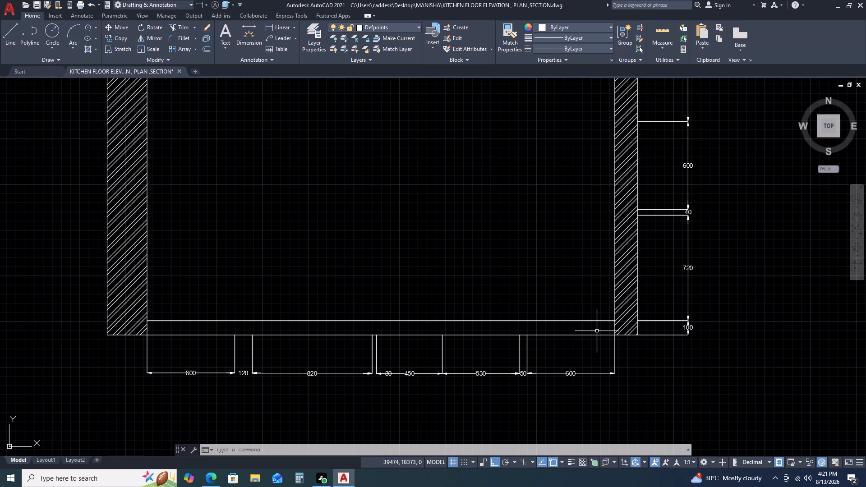
pyautogui.scroll(-2, 542, 312)
pyautogui.scroll(2, 387, 166)
pyautogui.moveTo(400, 182); pyautogui.dragTo(414, 249, button='middle')
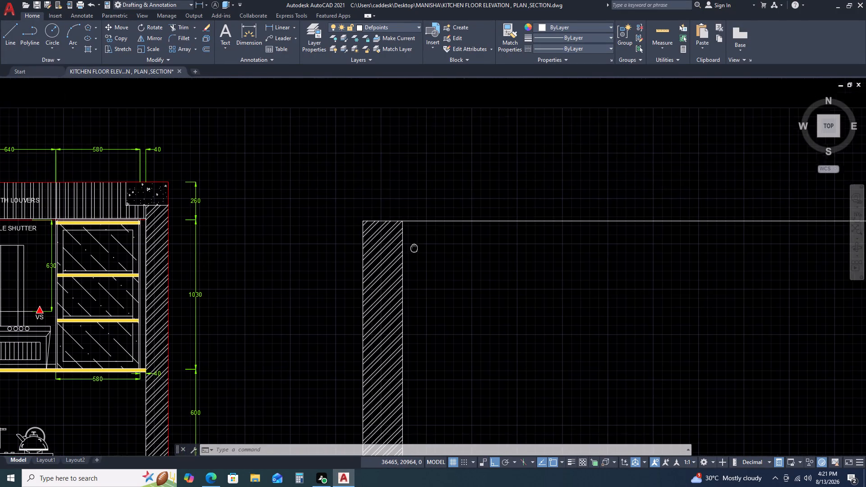
pyautogui.moveTo(414, 249); pyautogui.dragTo(414, 249, button='middle')
pyautogui.press('d')
pyautogui.press('l')
pyautogui.press('o')
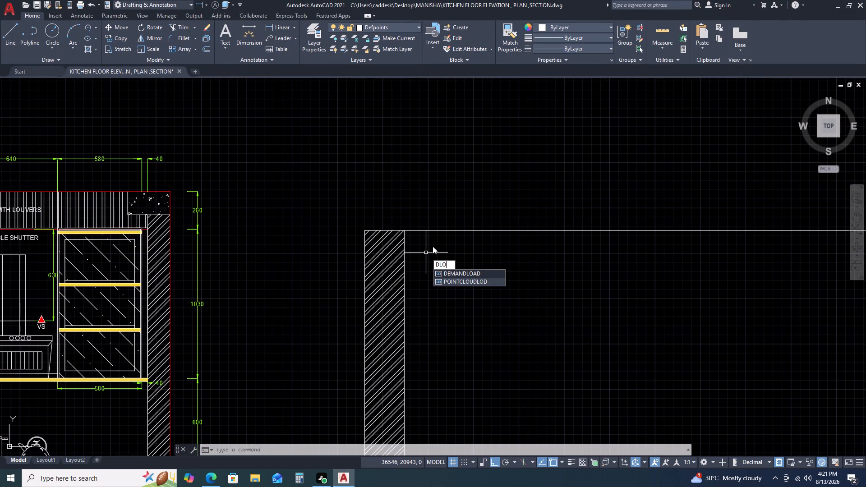
pyautogui.press('BackSpace')
pyautogui.press('i')
pyautogui.press('space')
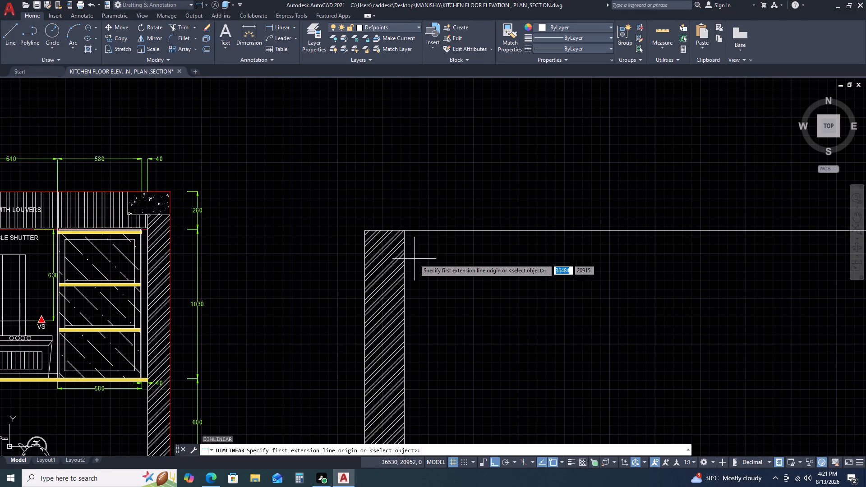
pyautogui.click(406, 231)
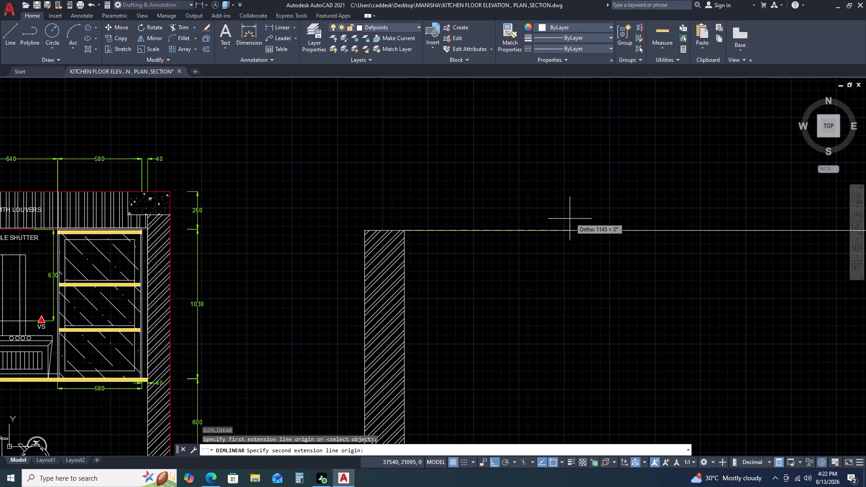
pyautogui.write('35')
pyautogui.press('0')
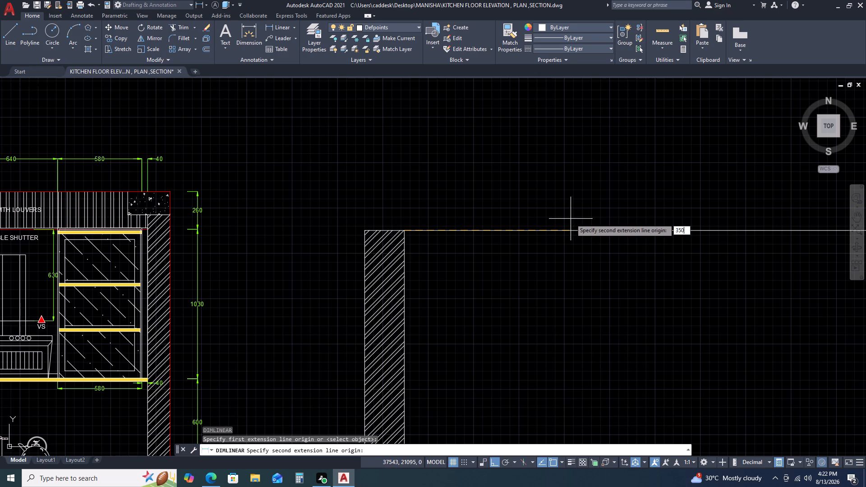
pyautogui.press('space')
pyautogui.click(445, 174)
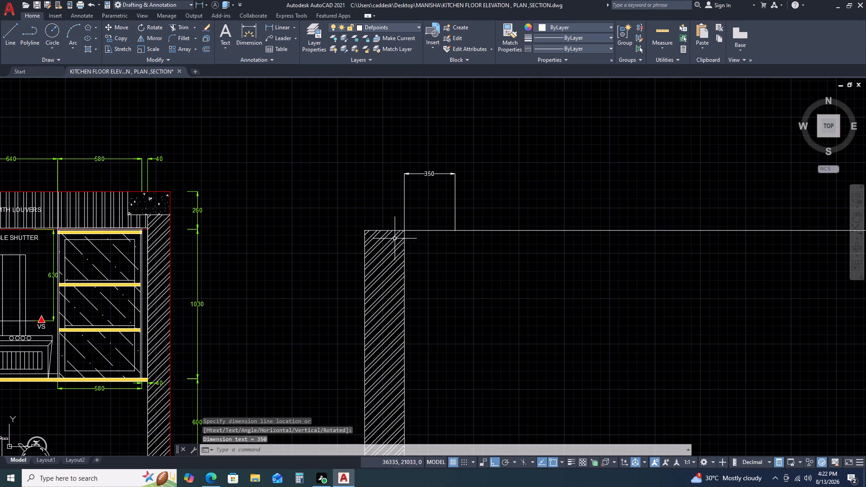
# Offset the new elevation's top edge line downward by 260.
pyautogui.scroll(1, 396, 230)
pyautogui.scroll(-3, 433, 219)
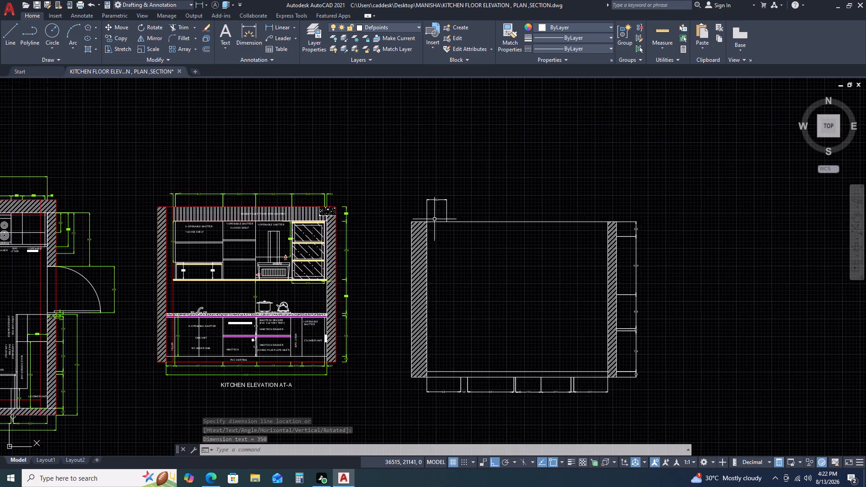
pyautogui.scroll(-2, 447, 215)
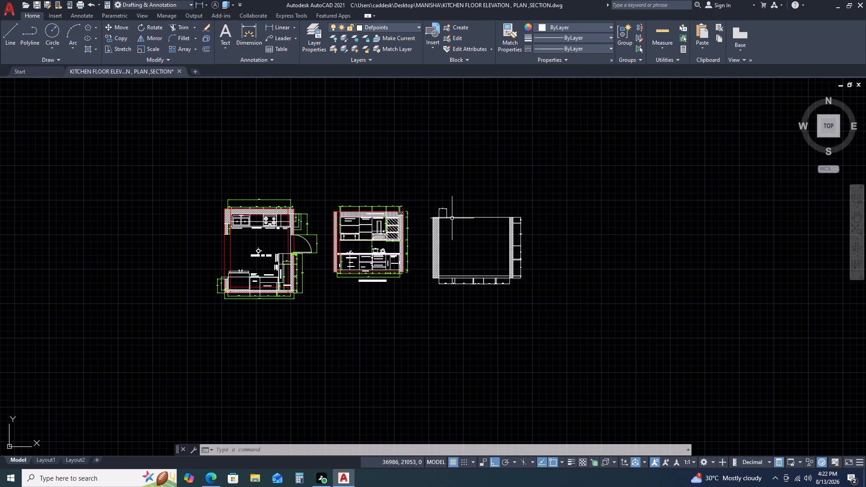
pyautogui.scroll(4, 511, 212)
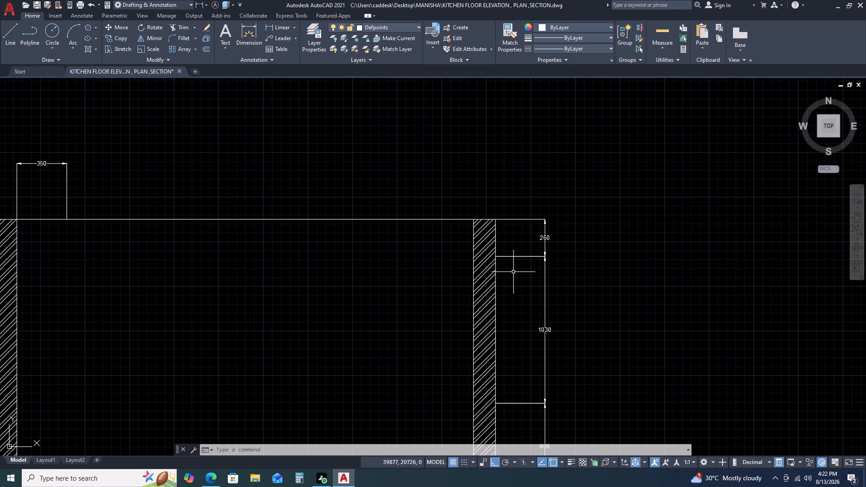
pyautogui.click(440, 211)
pyautogui.click(410, 238)
pyautogui.write('O')
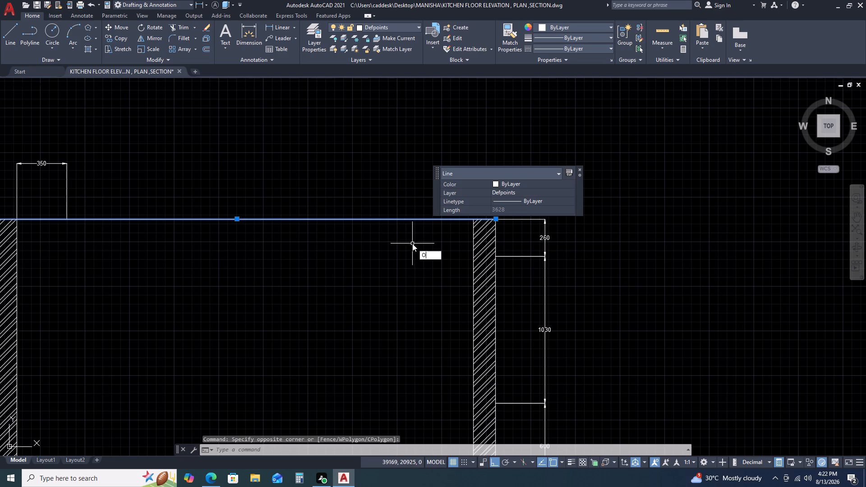
pyautogui.press('space')
pyautogui.press('2')
pyautogui.press('6')
pyautogui.press('0')
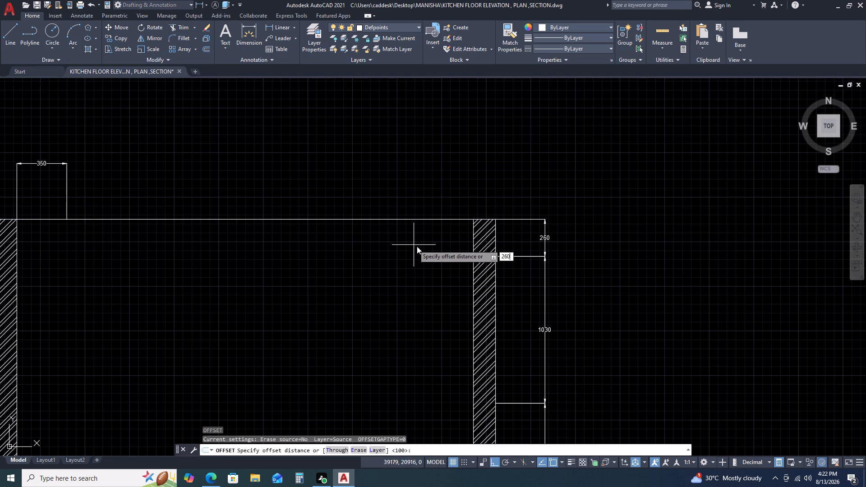
pyautogui.press('space')
pyautogui.moveTo(407, 272); pyautogui.dragTo(404, 276)
pyautogui.moveTo(360, 289); pyautogui.dragTo(539, 257, button='middle')
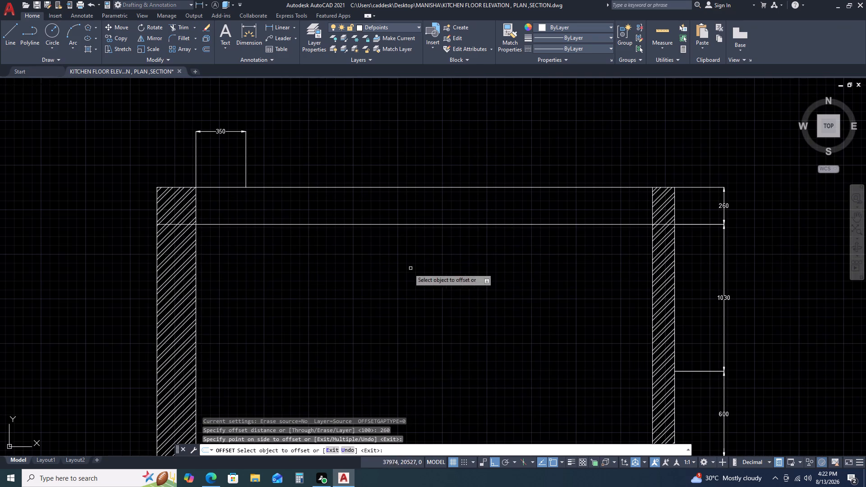
pyautogui.press('Escape')
# Draw a line 30 across from the left side wall's inner top corner and down to the 260 offset line.
pyautogui.moveTo(271, 224); pyautogui.dragTo(366, 234, button='middle')
pyautogui.write('L')
pyautogui.press('space')
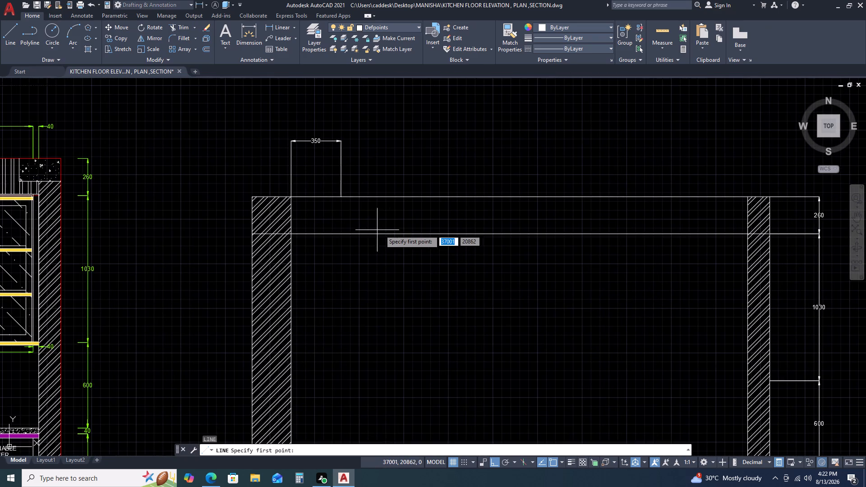
pyautogui.scroll(-2, 390, 230)
pyautogui.moveTo(414, 239); pyautogui.dragTo(485, 203, button='middle')
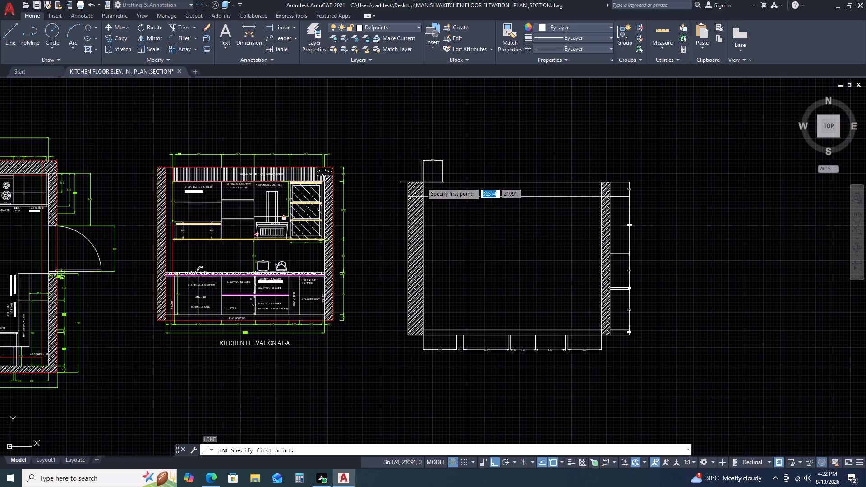
pyautogui.scroll(5, 421, 182)
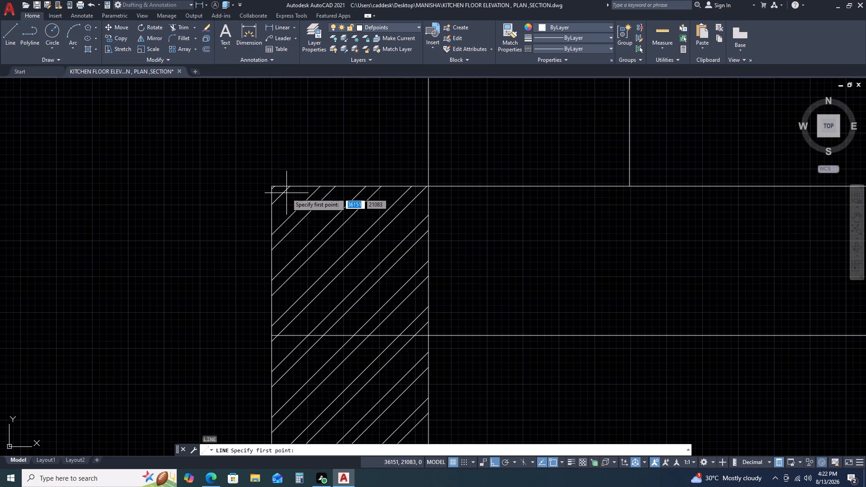
pyautogui.scroll(-3, 318, 195)
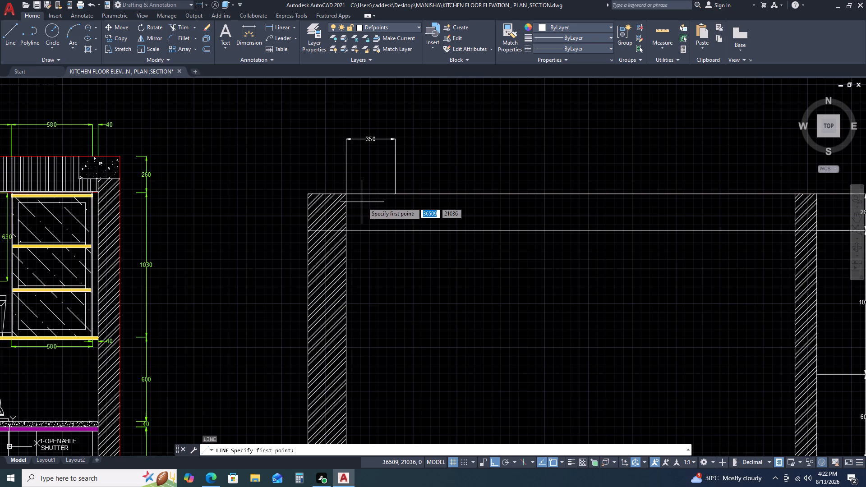
pyautogui.scroll(2, 327, 213)
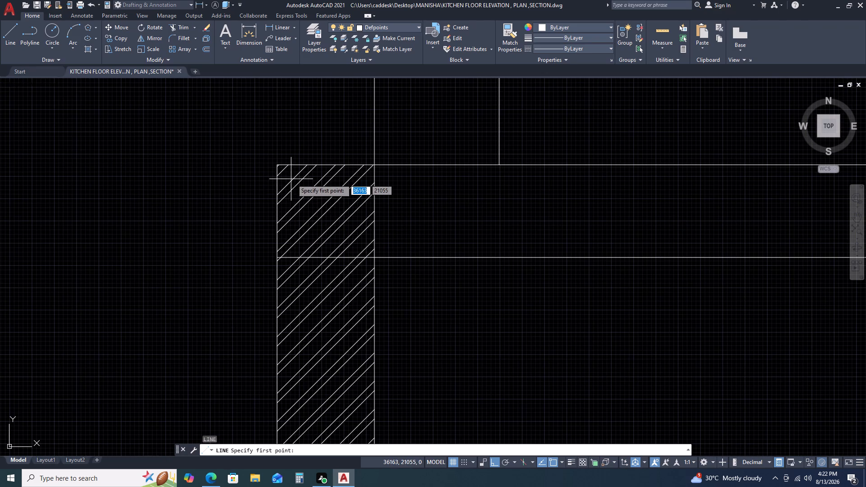
pyautogui.click(375, 165)
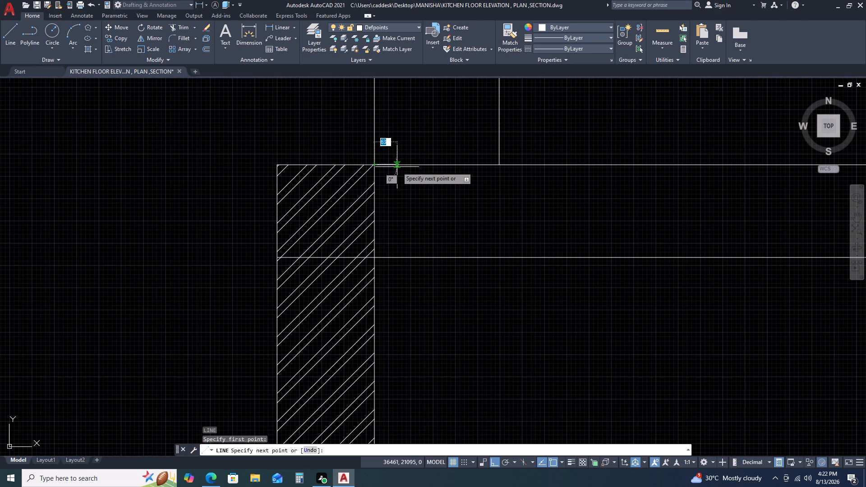
pyautogui.click(400, 165)
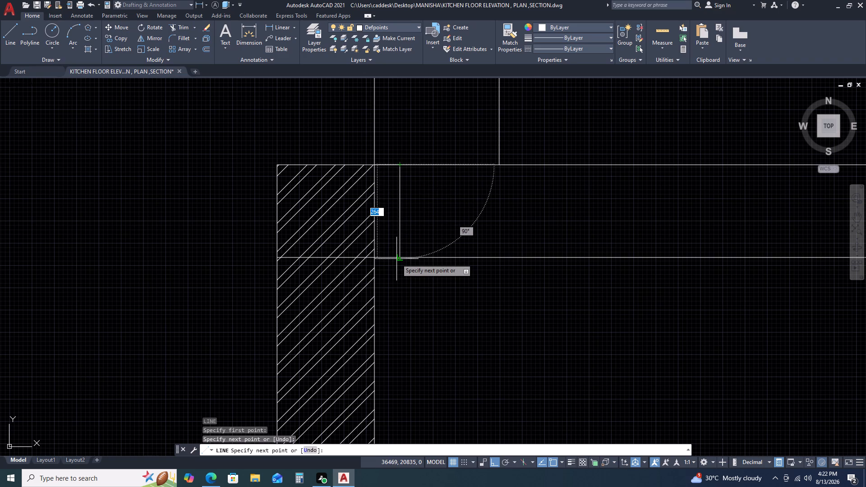
pyautogui.hotkey('ctrl', 'z')
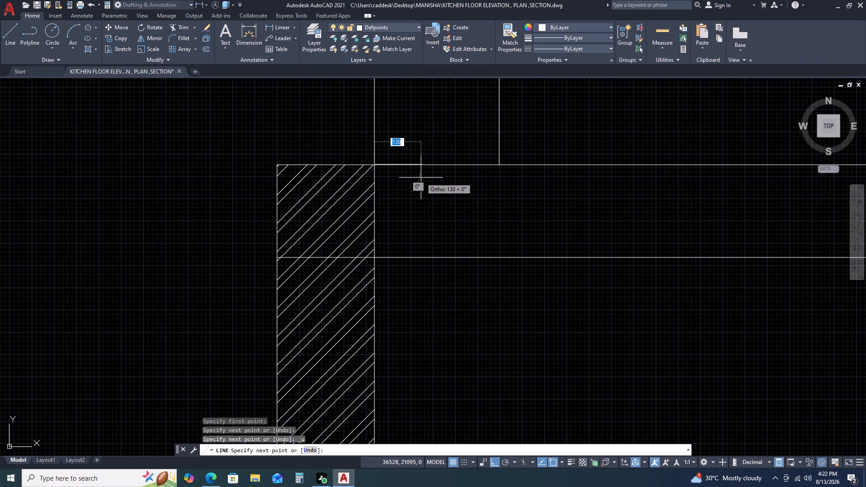
pyautogui.write('20')
pyautogui.press('space')
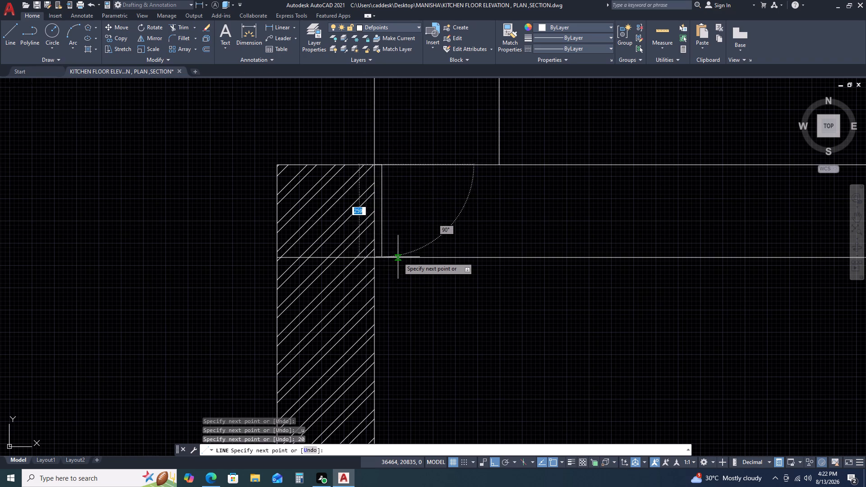
pyautogui.hotkey('ctrl', 'z')
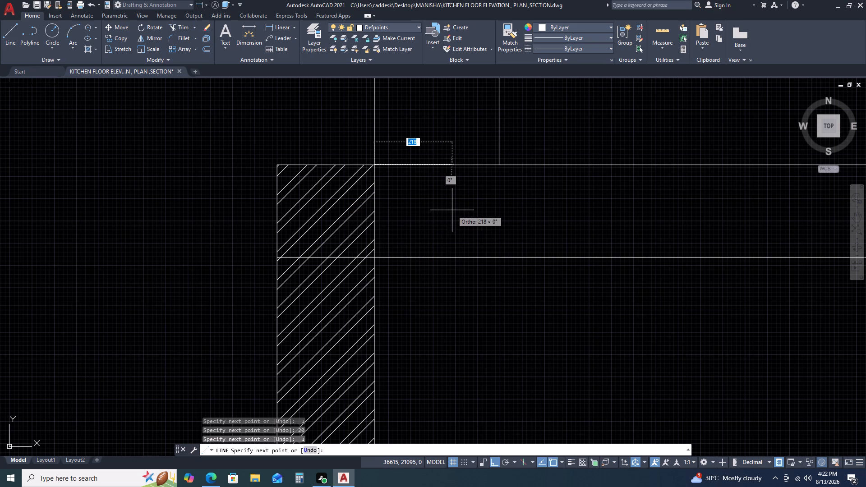
pyautogui.press('3')
pyautogui.press('0')
pyautogui.press('space')
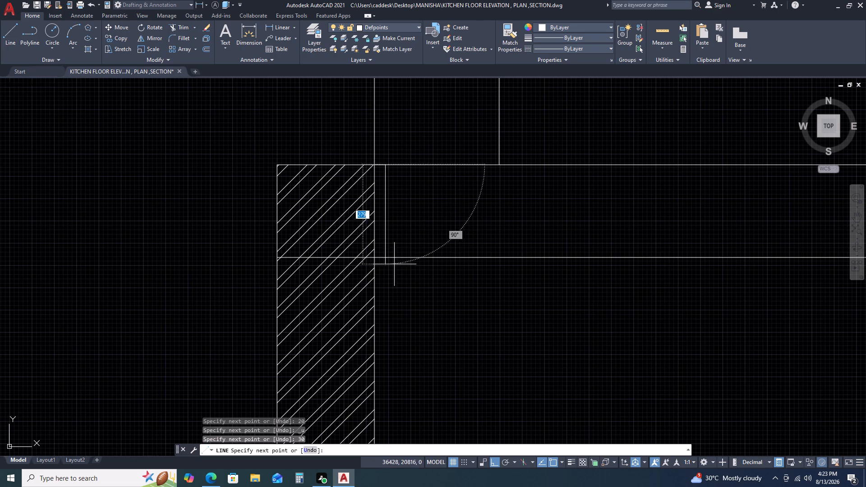
pyautogui.click(386, 258)
pyautogui.press('Escape')
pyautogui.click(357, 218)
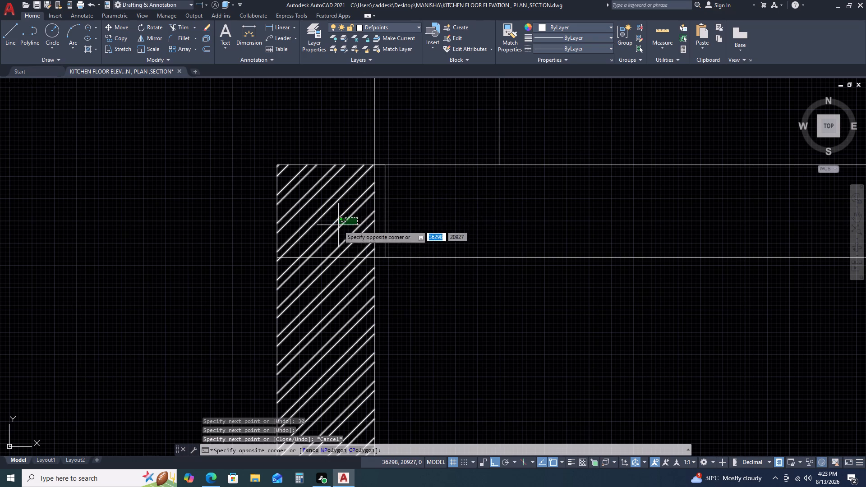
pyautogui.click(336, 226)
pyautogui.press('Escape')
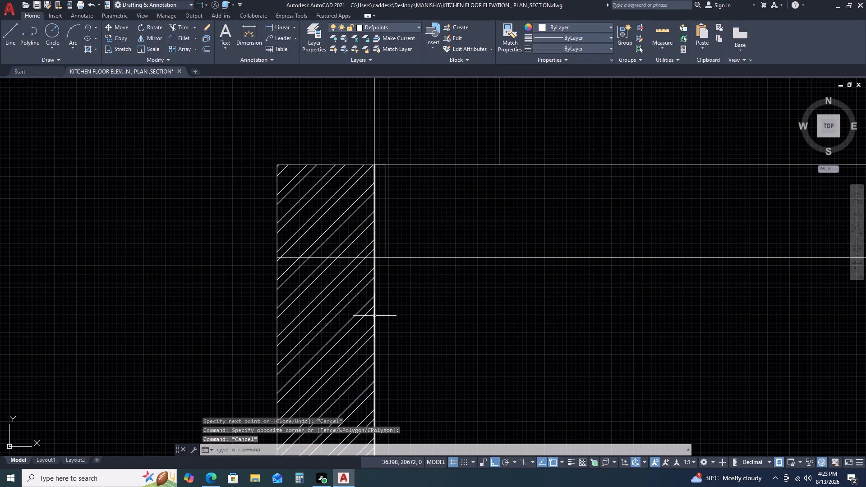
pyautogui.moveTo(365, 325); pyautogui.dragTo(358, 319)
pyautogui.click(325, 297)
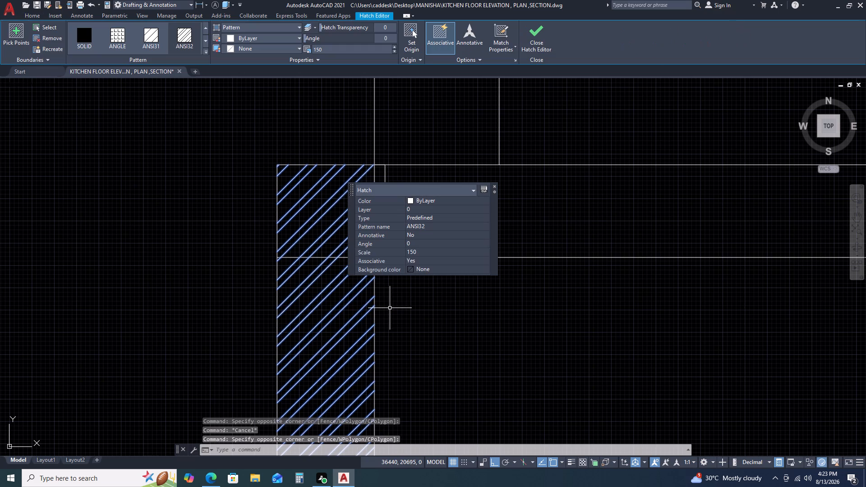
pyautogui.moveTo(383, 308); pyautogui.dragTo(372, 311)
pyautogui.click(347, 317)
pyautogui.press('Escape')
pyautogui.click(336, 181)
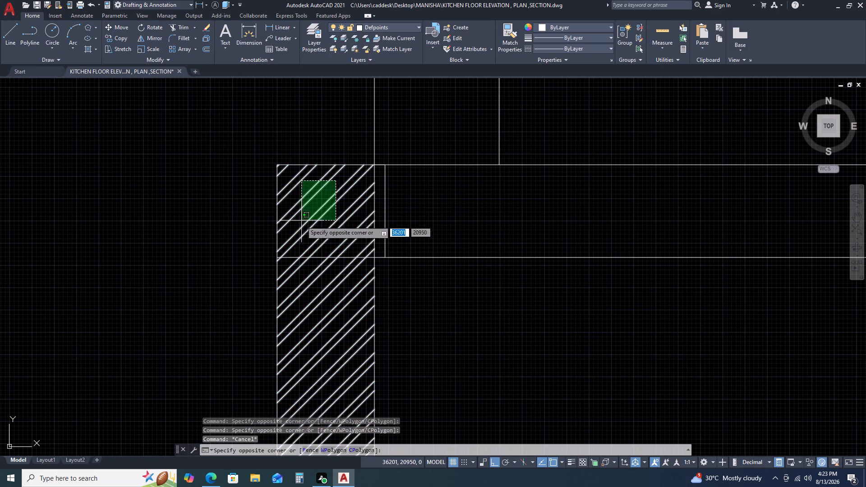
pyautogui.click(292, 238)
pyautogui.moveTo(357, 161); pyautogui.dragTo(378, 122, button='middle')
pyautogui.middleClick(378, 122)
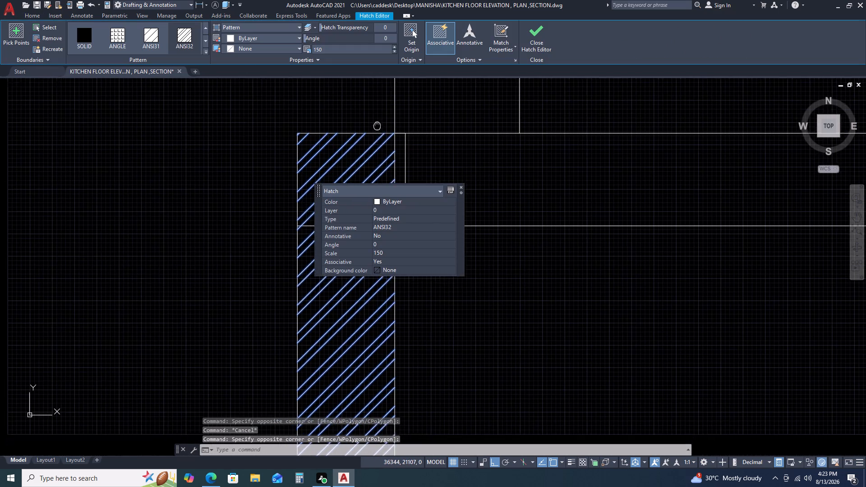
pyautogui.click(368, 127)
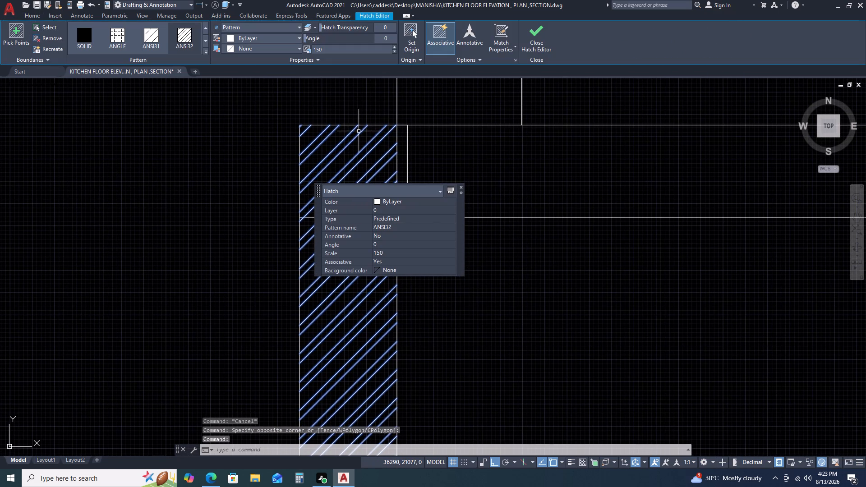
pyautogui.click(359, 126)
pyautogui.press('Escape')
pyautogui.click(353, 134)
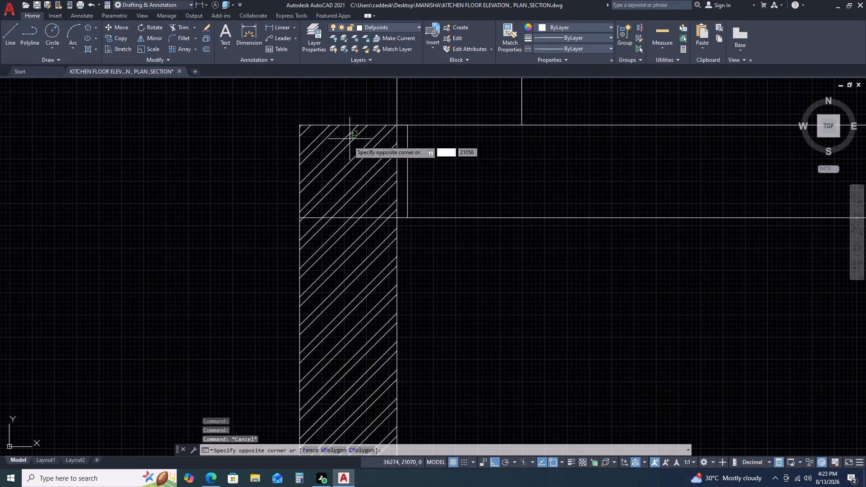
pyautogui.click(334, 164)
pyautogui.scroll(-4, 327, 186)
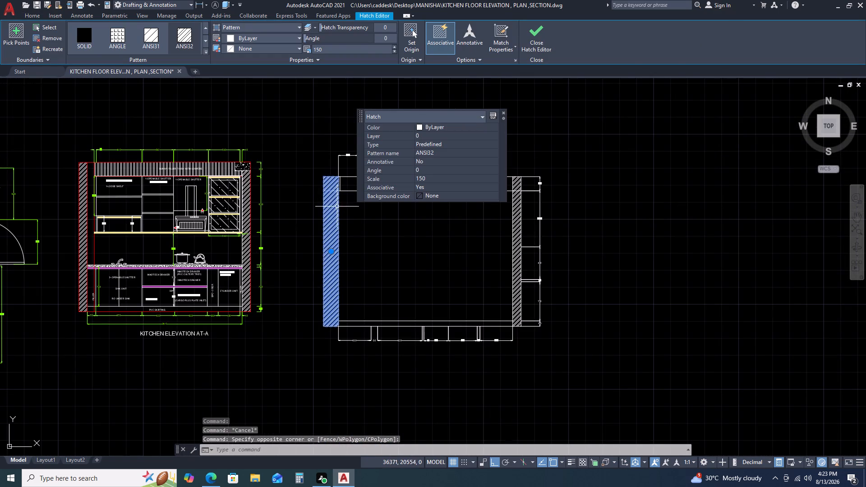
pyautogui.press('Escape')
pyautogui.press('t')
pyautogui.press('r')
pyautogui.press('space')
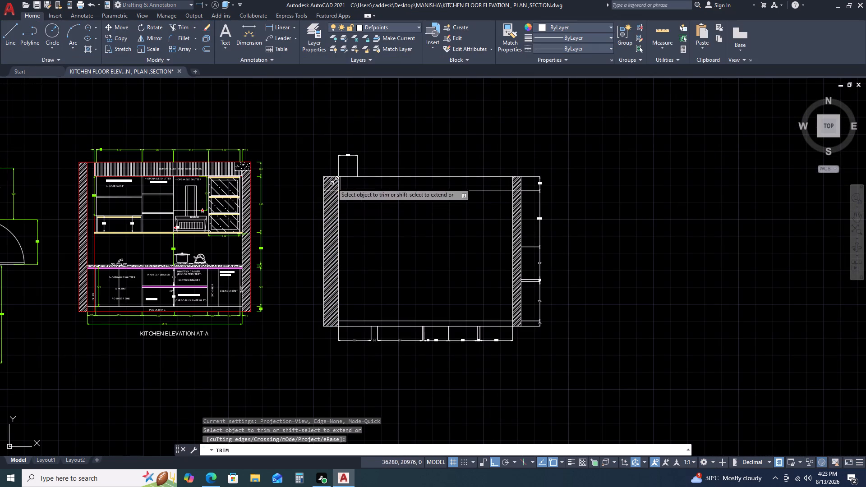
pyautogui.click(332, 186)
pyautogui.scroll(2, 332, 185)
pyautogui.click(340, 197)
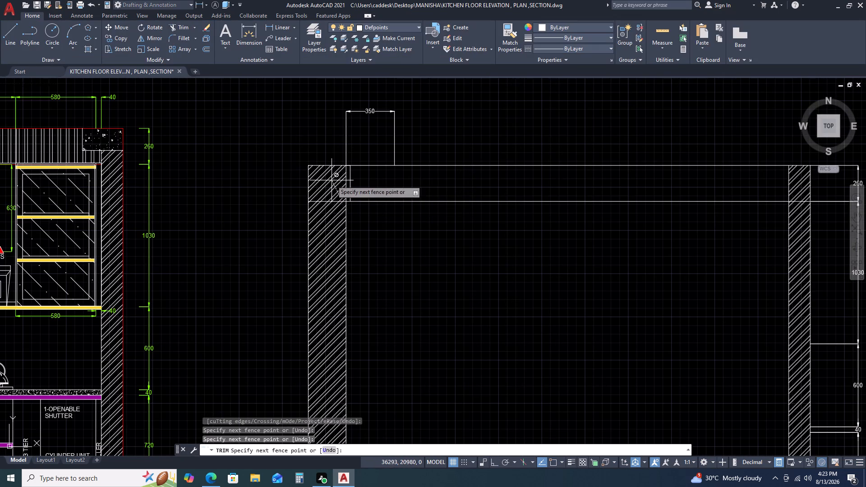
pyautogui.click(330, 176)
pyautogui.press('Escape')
# Delete the full-height hatch from the new elevation's left side wall.
pyautogui.scroll(2, 329, 186)
pyautogui.click(352, 199)
pyautogui.click(331, 175)
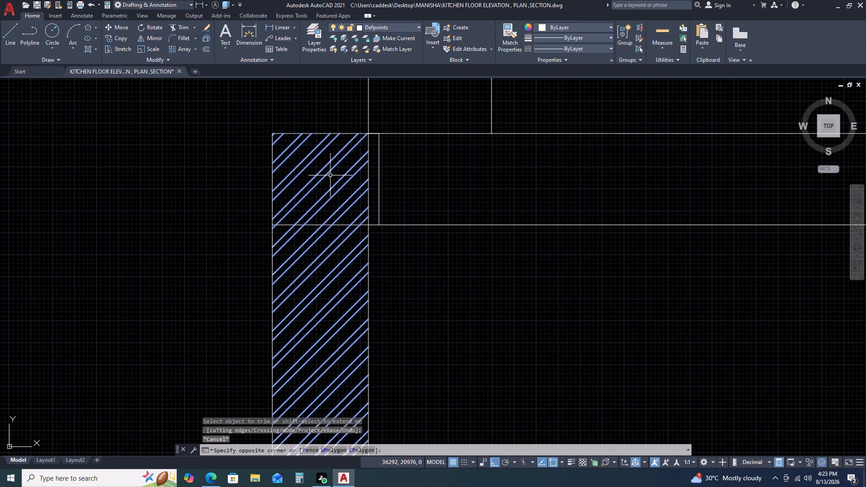
pyautogui.press('Delete')
# Hatch the left side wall of the new elevation only below the 260 offset line.
pyautogui.scroll(-4, 322, 187)
pyautogui.scroll(-3, 350, 216)
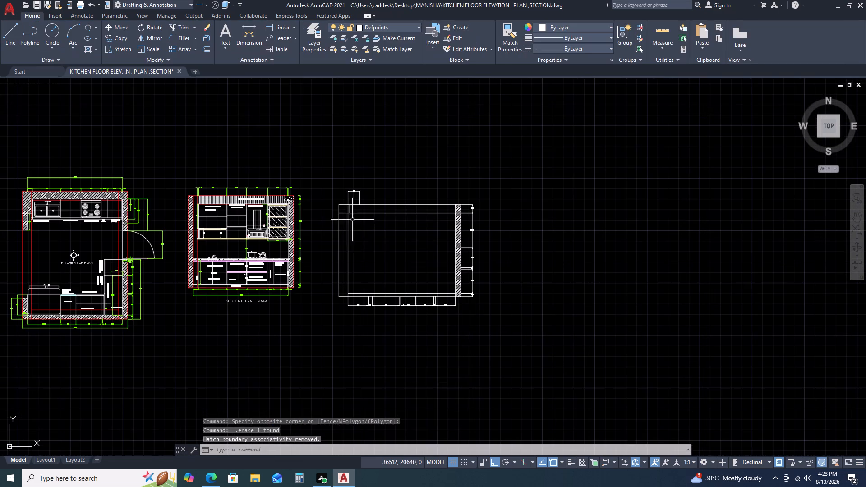
pyautogui.write('H')
pyautogui.press('space')
pyautogui.scroll(2, 339, 252)
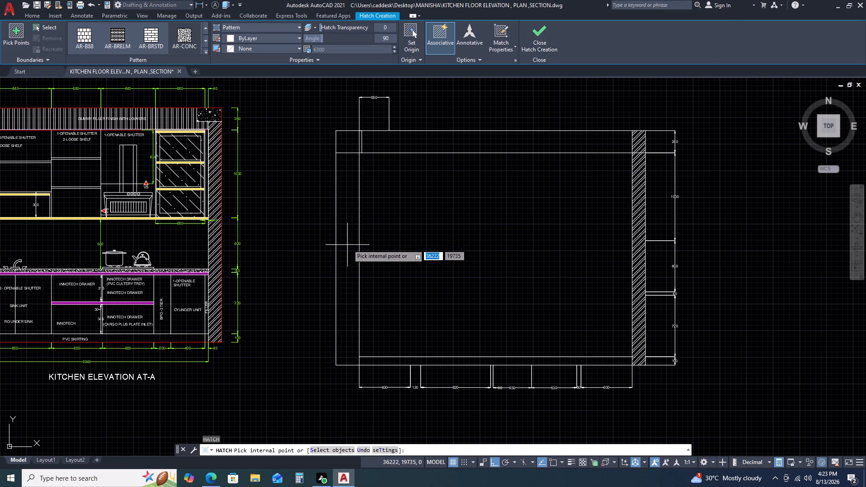
pyautogui.click(347, 235)
pyautogui.press('Escape')
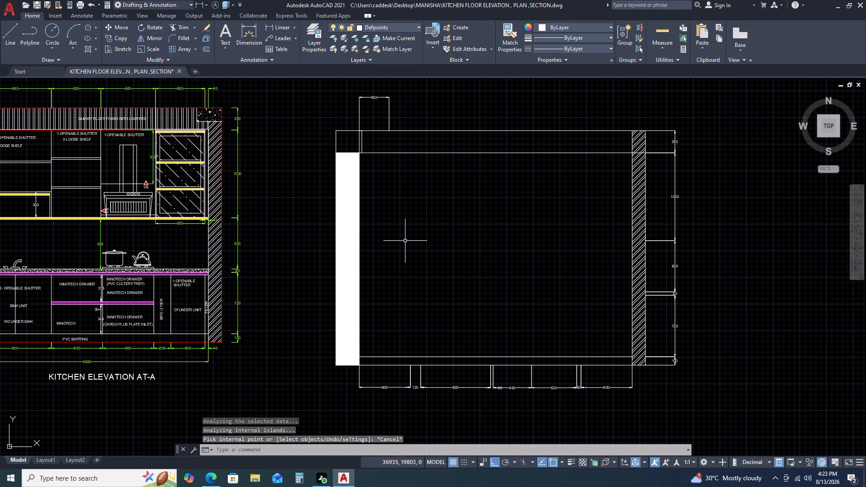
# Match the right side wall hatch's properties onto the new hatch in the left side wall.
pyautogui.write('MA')
pyautogui.press('space')
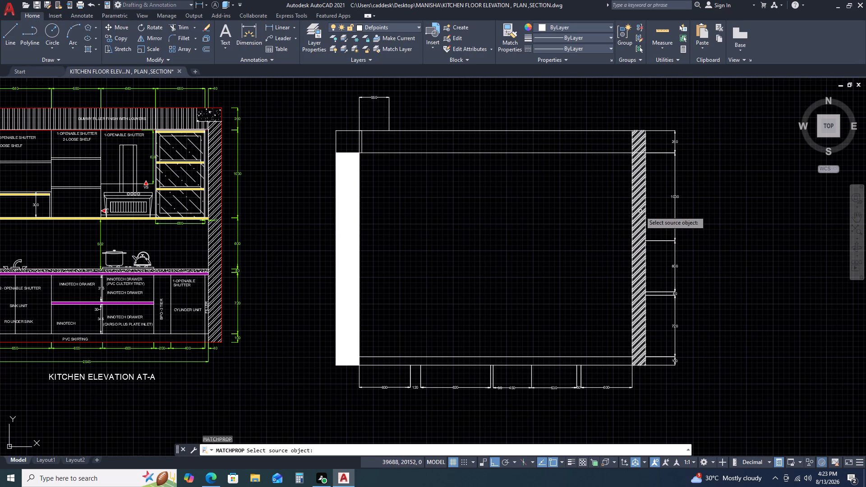
pyautogui.click(640, 211)
pyautogui.click(351, 219)
pyautogui.press('Escape')
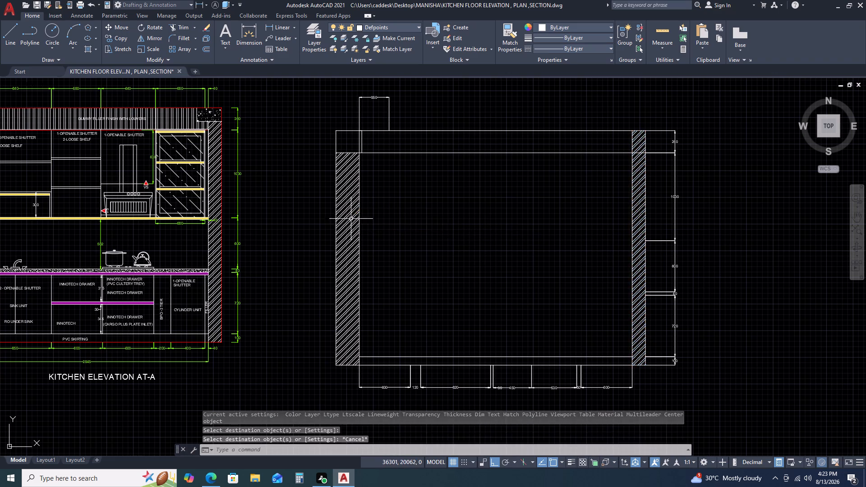
# Shorten the left side wall's inner face line so its upper end stops at the 260 offset line.
pyautogui.moveTo(449, 207); pyautogui.dragTo(599, 219, button='middle')
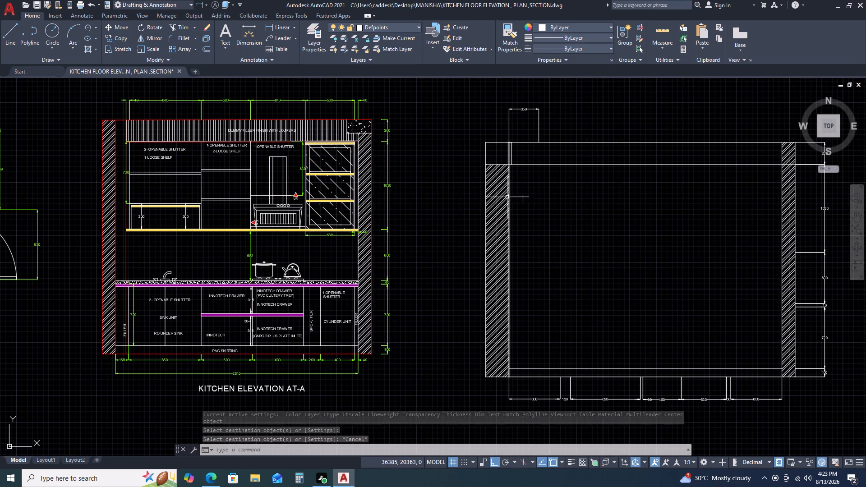
pyautogui.scroll(2, 513, 149)
pyautogui.click(505, 162)
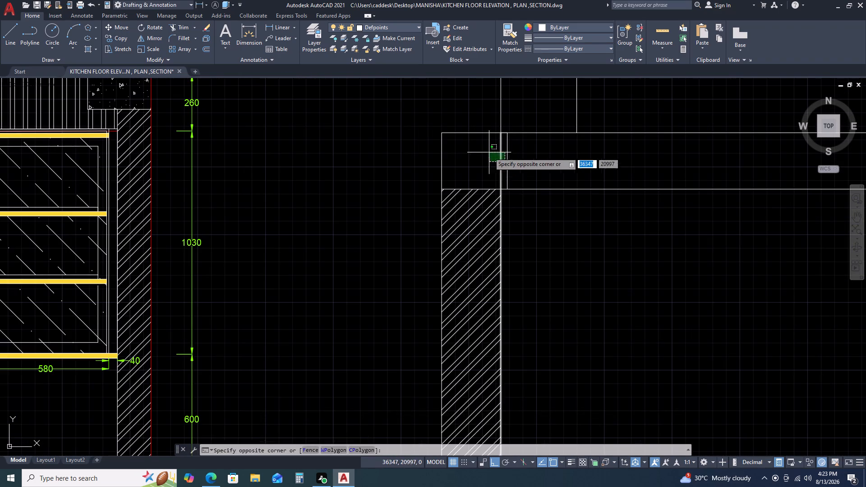
pyautogui.click(489, 152)
pyautogui.click(503, 132)
pyautogui.press('Escape')
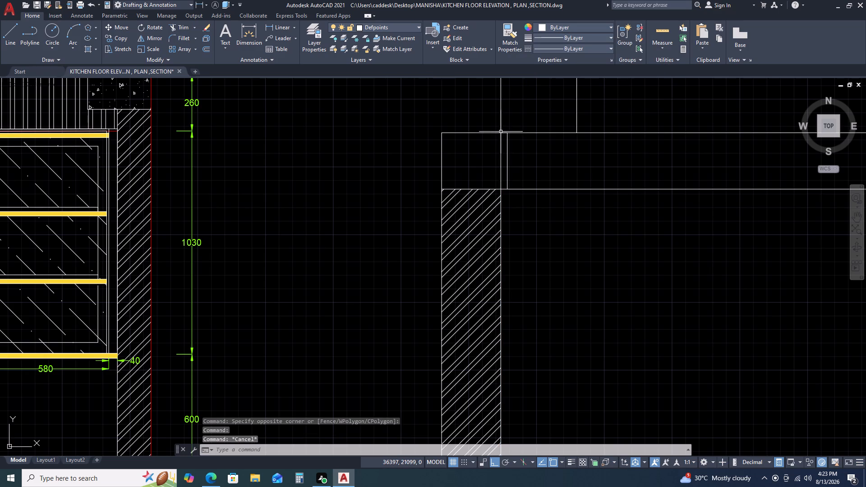
pyautogui.click(500, 140)
pyautogui.click(499, 133)
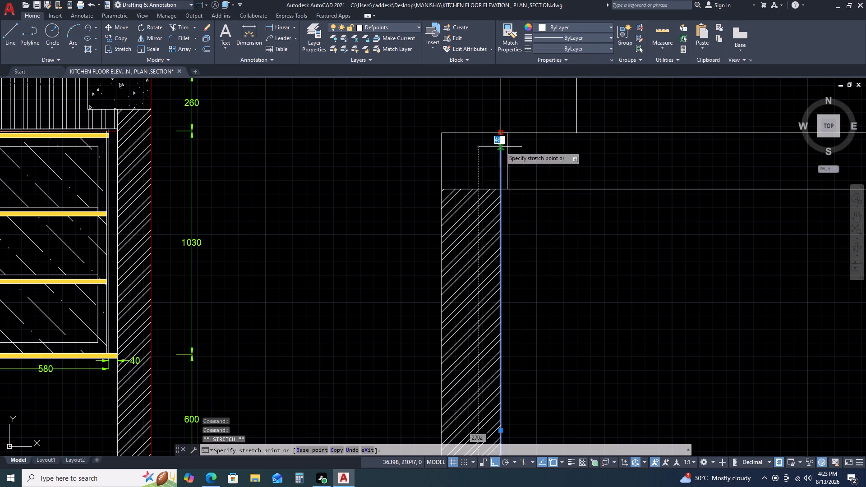
pyautogui.click(503, 188)
pyautogui.press('Escape')
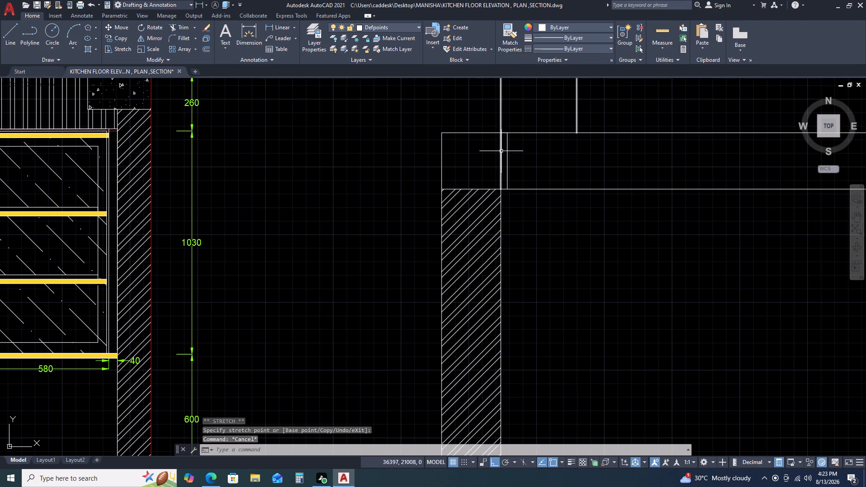
# Move the first extension line origin of the 350 dimension up to the elevation's top edge.
pyautogui.click(502, 150)
pyautogui.click(502, 190)
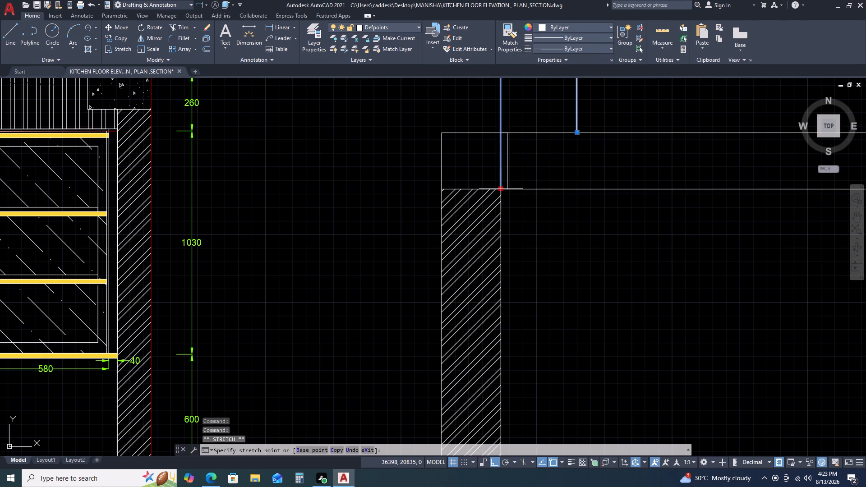
pyautogui.click(499, 135)
pyautogui.press('Escape')
# Hatch the corner block above the left side wall, between the top edge and the 260 offset line.
pyautogui.write('H')
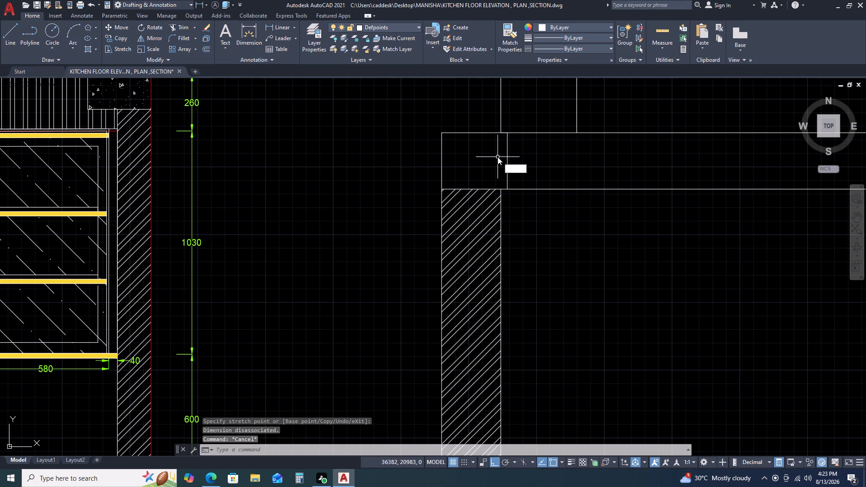
pyautogui.press('space')
pyautogui.click(497, 154)
pyautogui.press('Escape')
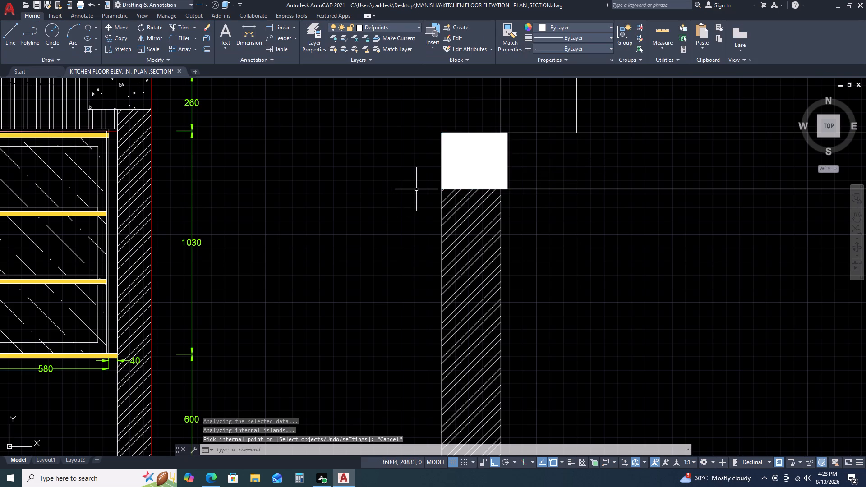
# Match the properties of elevation AT-A's concrete beam hatch onto the new corner block hatch.
pyautogui.press('m')
pyautogui.press('a')
pyautogui.press('space')
pyautogui.scroll(-3, 419, 192)
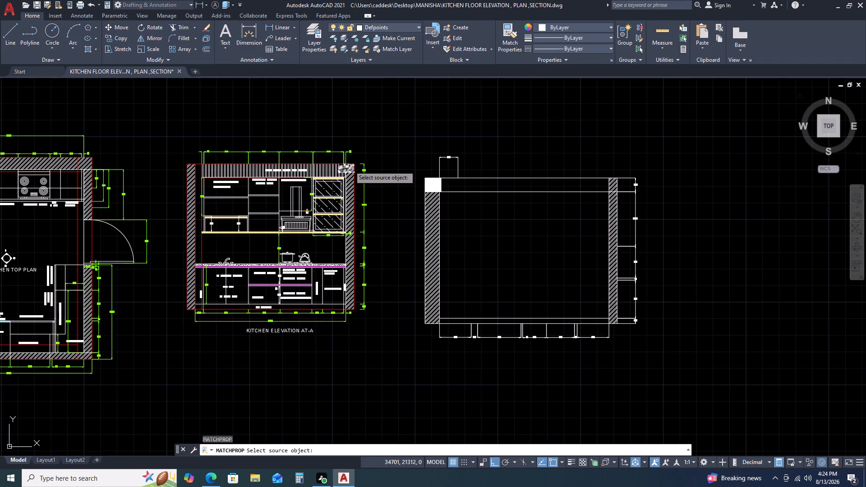
pyautogui.scroll(3, 350, 166)
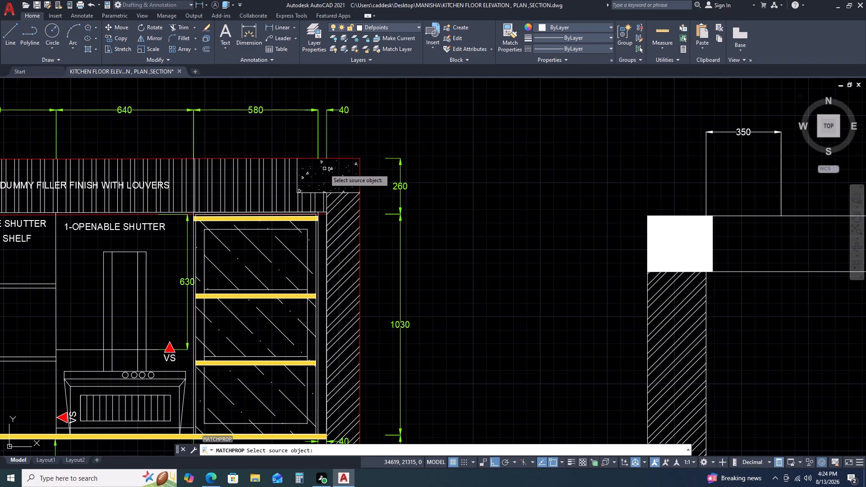
pyautogui.click(330, 170)
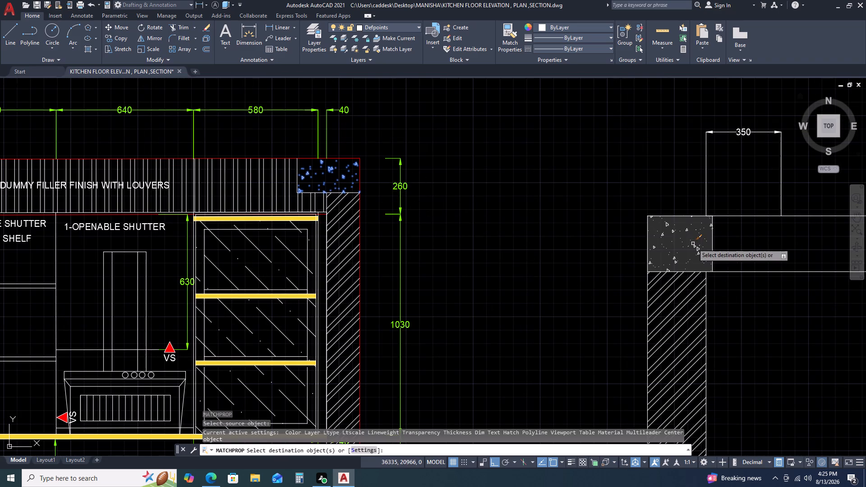
pyautogui.click(693, 243)
pyautogui.press('Escape')
# Delete the short 30 line lying on the top edge at the corner block's upper inner corner.
pyautogui.scroll(-3, 583, 197)
pyautogui.scroll(-1, 622, 194)
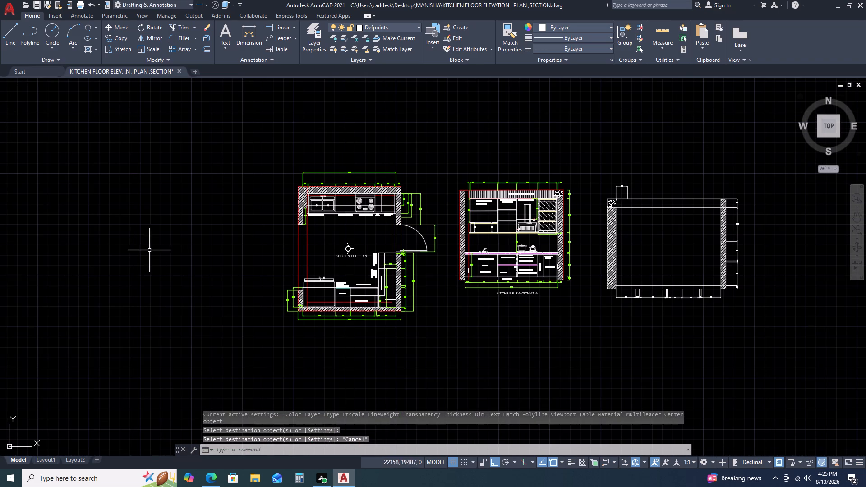
pyautogui.scroll(2, 633, 219)
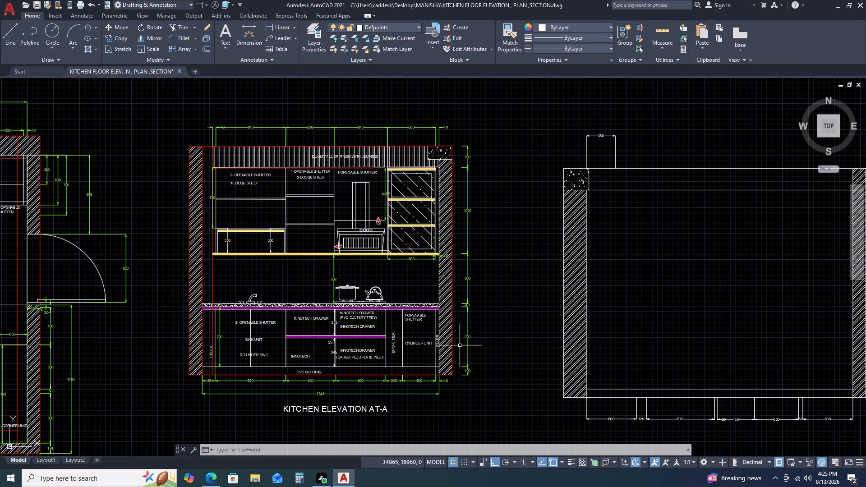
pyautogui.scroll(3, 562, 183)
pyautogui.moveTo(734, 304); pyautogui.dragTo(573, 296, button='middle')
pyautogui.scroll(3, 487, 106)
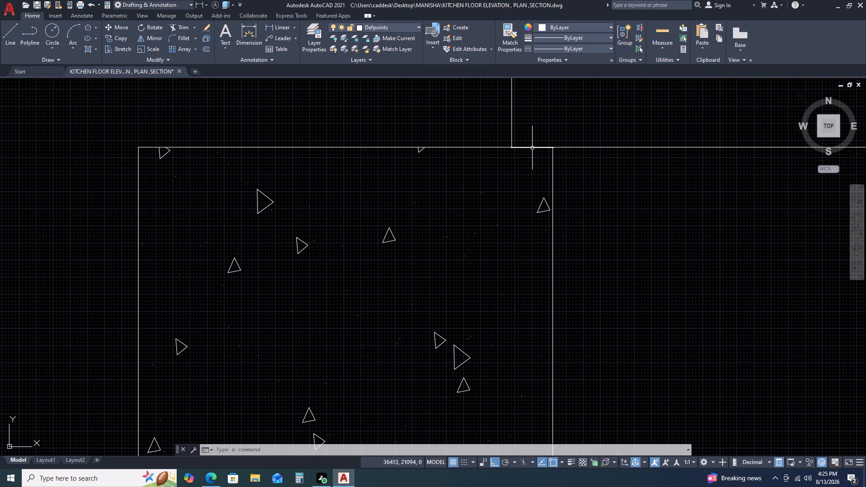
pyautogui.click(532, 148)
pyautogui.press('Delete')
# Examine the new elevation's skirting and bottom width dimensions, and compare the overall layout with elevation AT-A.
pyautogui.scroll(-4, 543, 142)
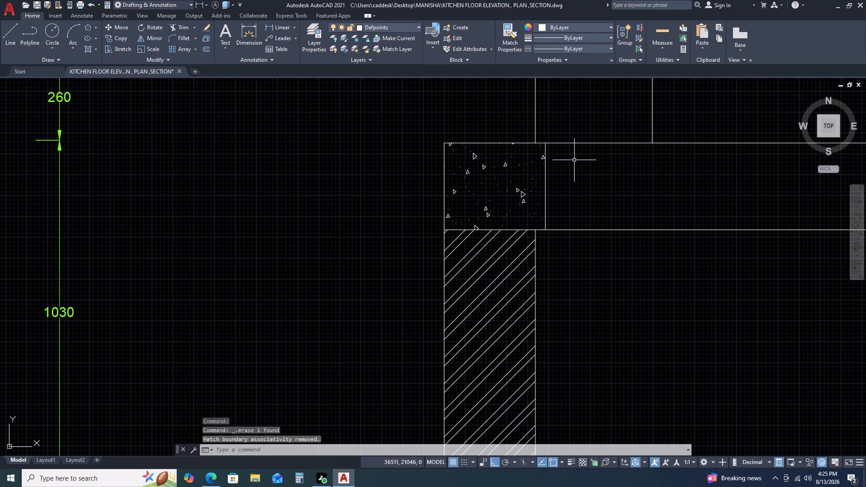
pyautogui.moveTo(700, 229); pyautogui.dragTo(433, 193, button='middle')
pyautogui.scroll(-3, 415, 191)
pyautogui.moveTo(626, 271); pyautogui.dragTo(569, 212, button='middle')
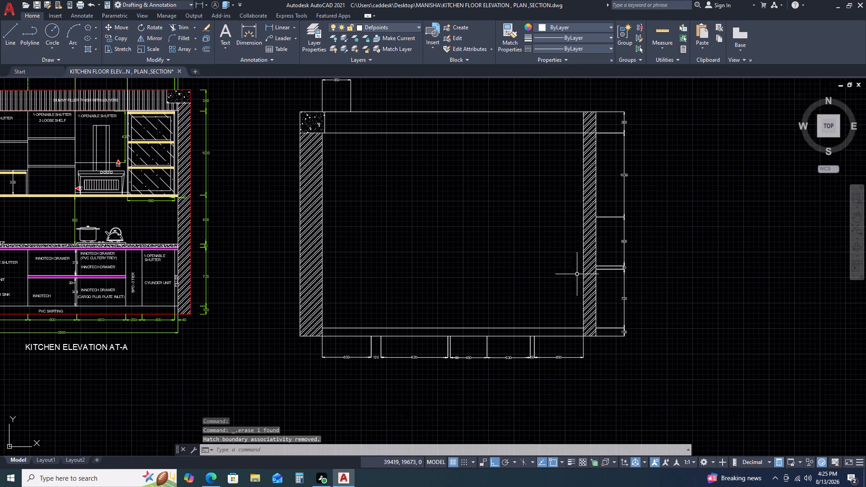
pyautogui.scroll(2, 522, 344)
pyautogui.scroll(1, 551, 378)
pyautogui.scroll(1, 562, 340)
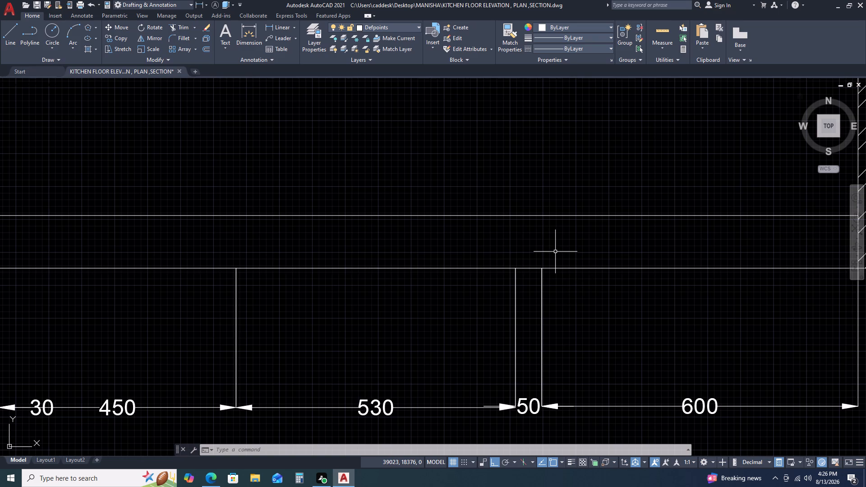
pyautogui.scroll(-4, 483, 250)
pyautogui.scroll(-2, 554, 266)
pyautogui.scroll(2, 472, 183)
pyautogui.moveTo(454, 206); pyautogui.dragTo(463, 242, button='middle')
pyautogui.scroll(2, 438, 223)
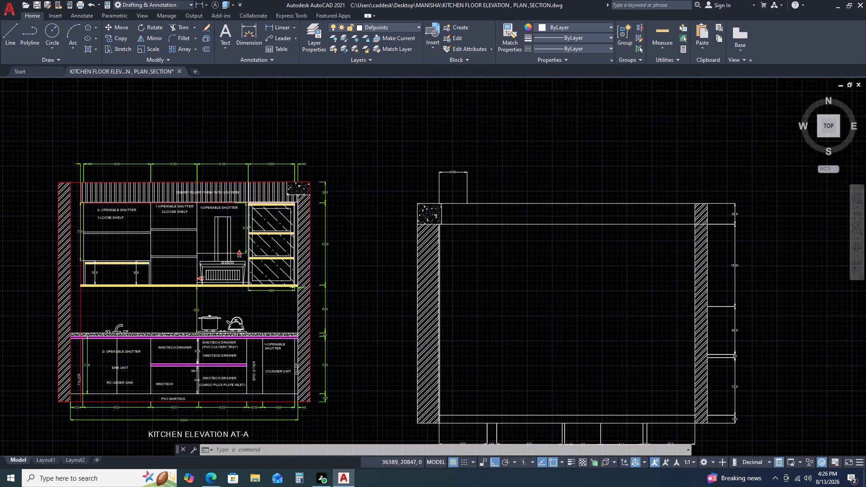
# Add a 350 linear dimension from the left wall's inner face at the 260 offset line, placed above the top edge.
pyautogui.scroll(1, 438, 223)
pyautogui.press('d')
pyautogui.write('LI')
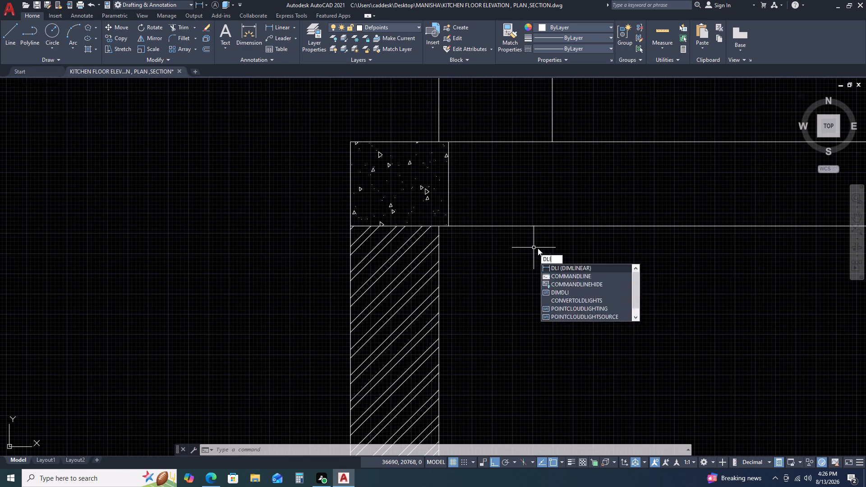
pyautogui.press('space')
pyautogui.click(440, 227)
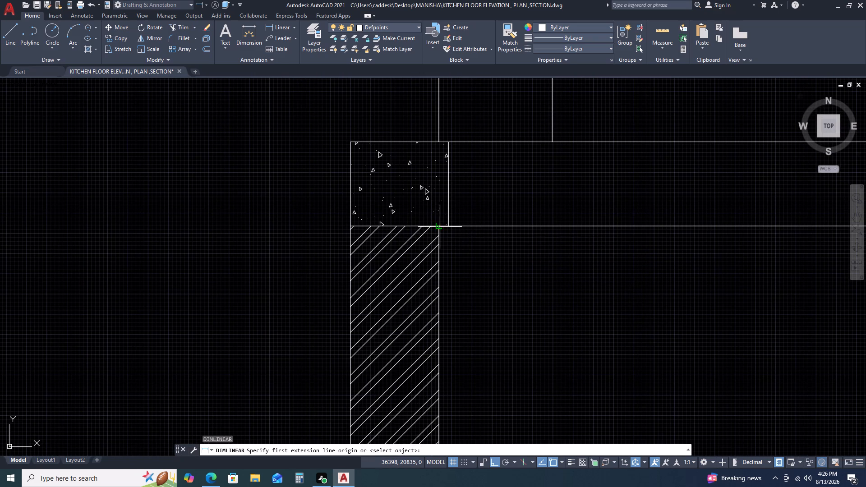
pyautogui.press('3')
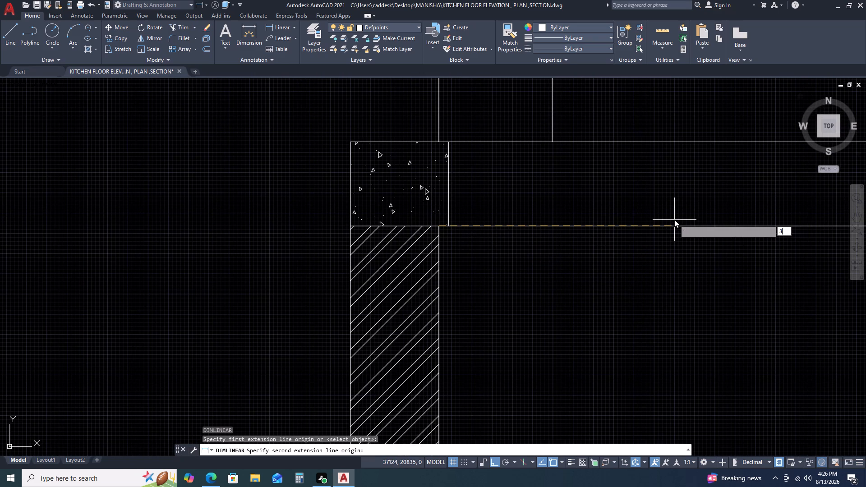
pyautogui.write('50')
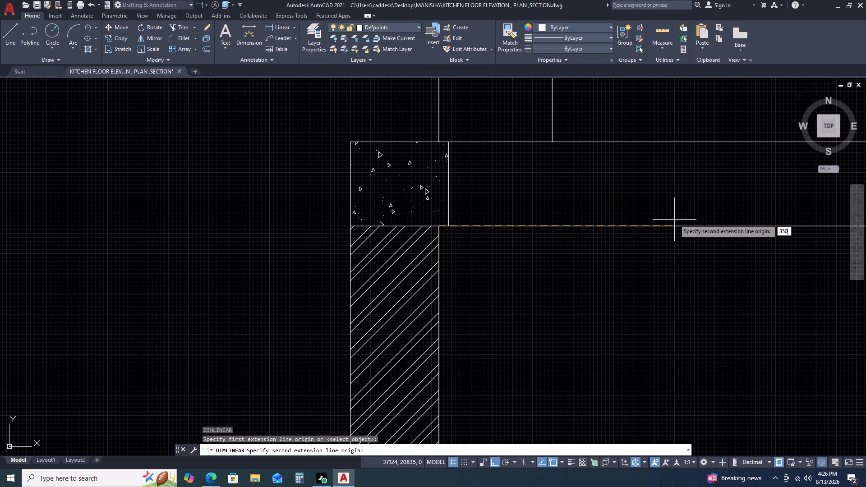
pyautogui.press('space')
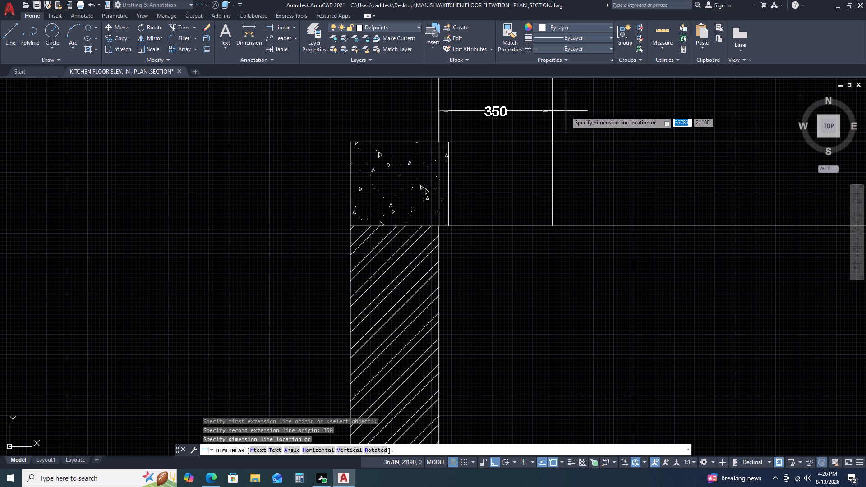
pyautogui.click(566, 110)
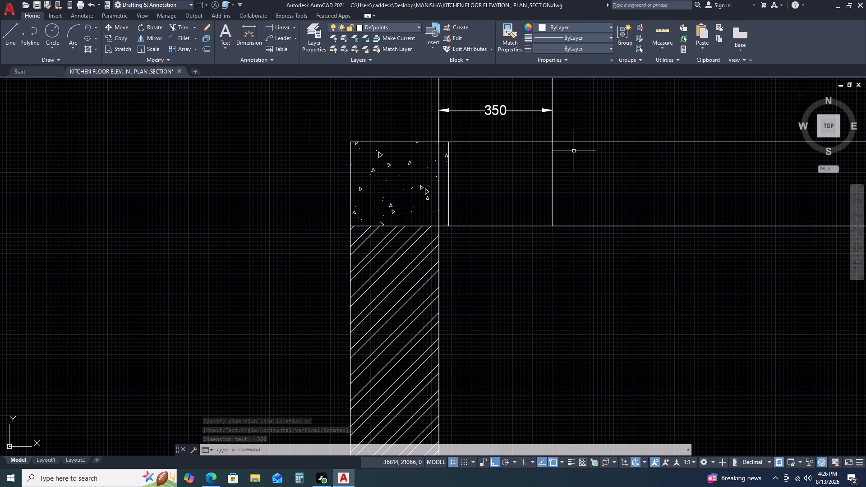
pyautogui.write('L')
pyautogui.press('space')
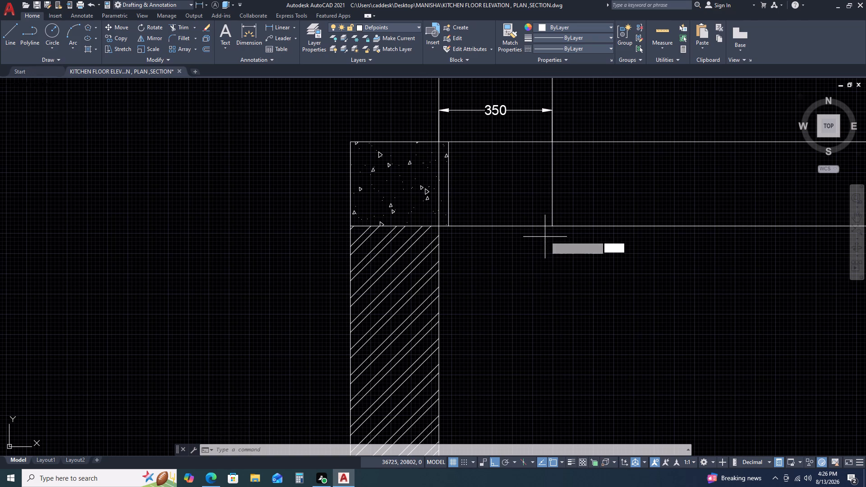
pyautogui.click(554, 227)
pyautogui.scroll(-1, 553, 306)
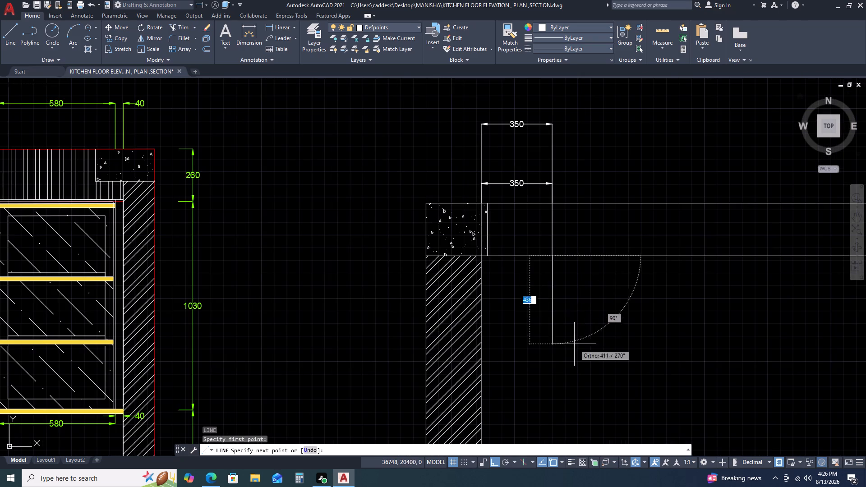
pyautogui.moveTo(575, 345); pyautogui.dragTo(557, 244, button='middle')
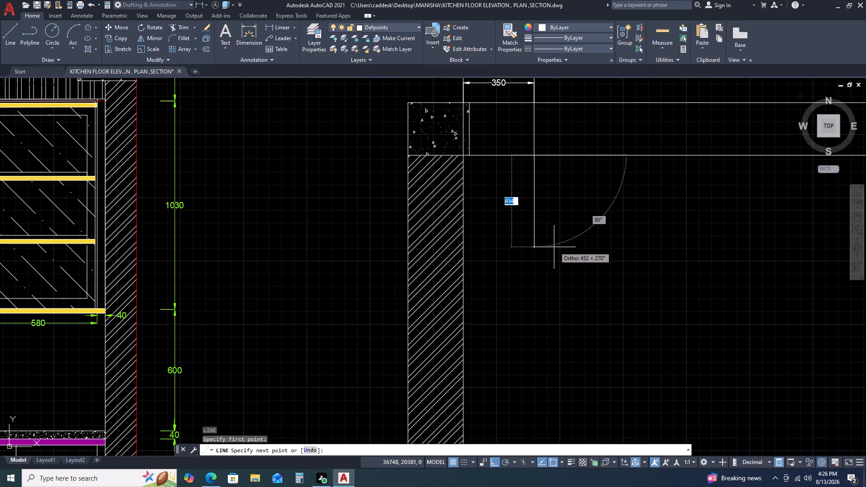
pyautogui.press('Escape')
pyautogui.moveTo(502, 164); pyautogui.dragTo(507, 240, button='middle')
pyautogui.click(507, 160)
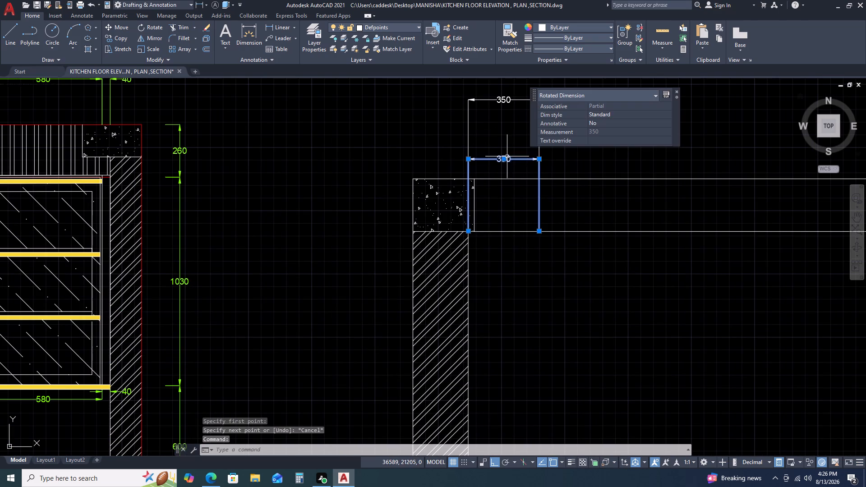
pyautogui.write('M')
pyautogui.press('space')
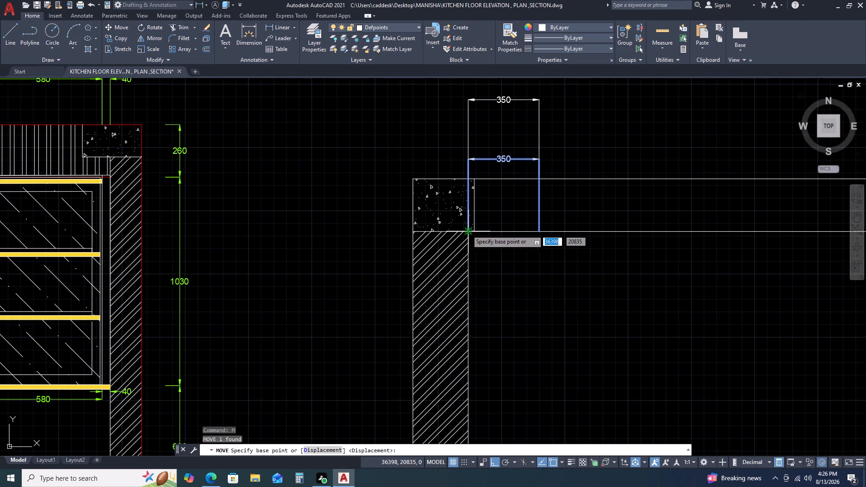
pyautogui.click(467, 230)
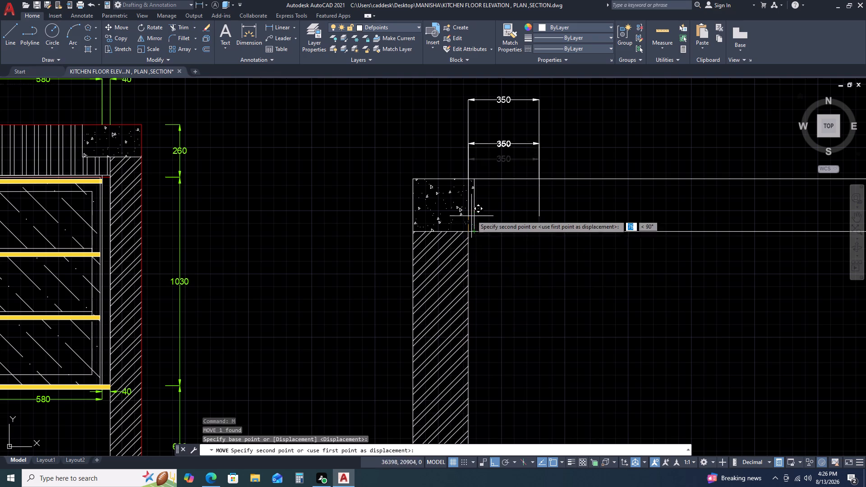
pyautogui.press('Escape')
# Delete both stacked 350 dimensions above the corner block at the new elevation's top edge.
pyautogui.click(557, 126)
pyautogui.click(489, 124)
pyautogui.click(561, 148)
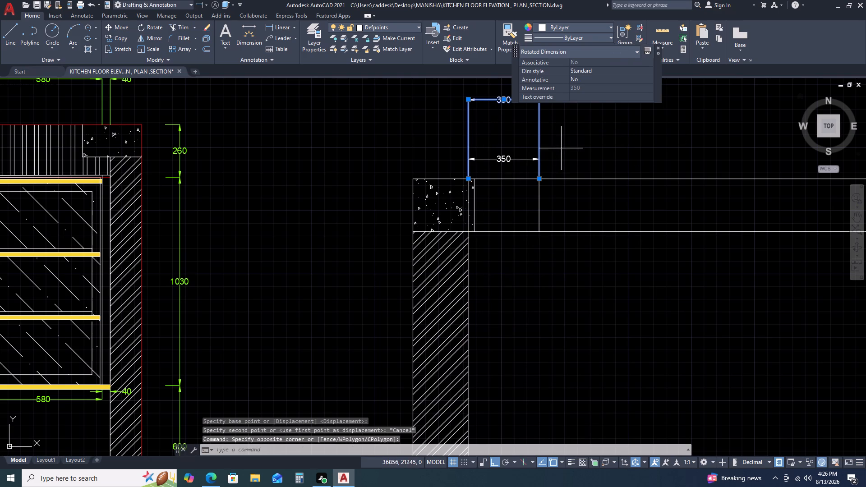
pyautogui.click(475, 169)
pyautogui.press('Delete')
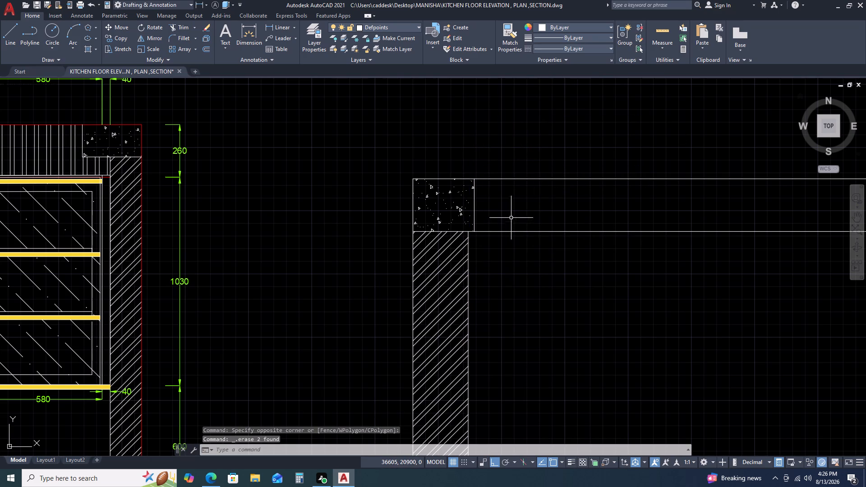
# Add a 350 linear dimension from the left wall's inner face at the 260 offset line, placed just above the top edge.
pyautogui.press('d')
pyautogui.press('l')
pyautogui.write('I')
pyautogui.press('space')
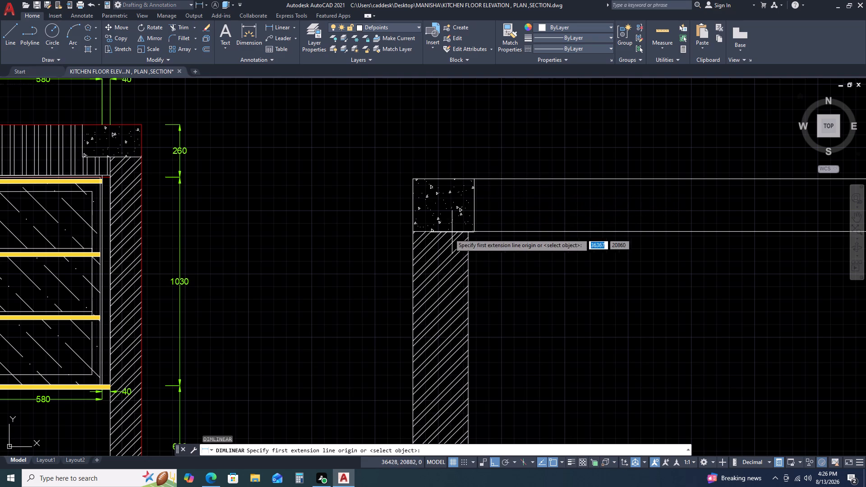
pyautogui.click(470, 231)
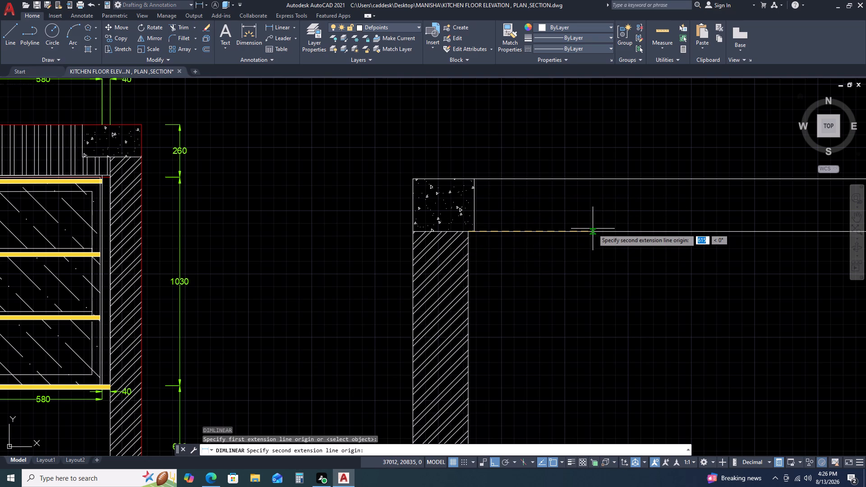
pyautogui.press('3')
pyautogui.press('5')
pyautogui.press('0')
pyautogui.press('space')
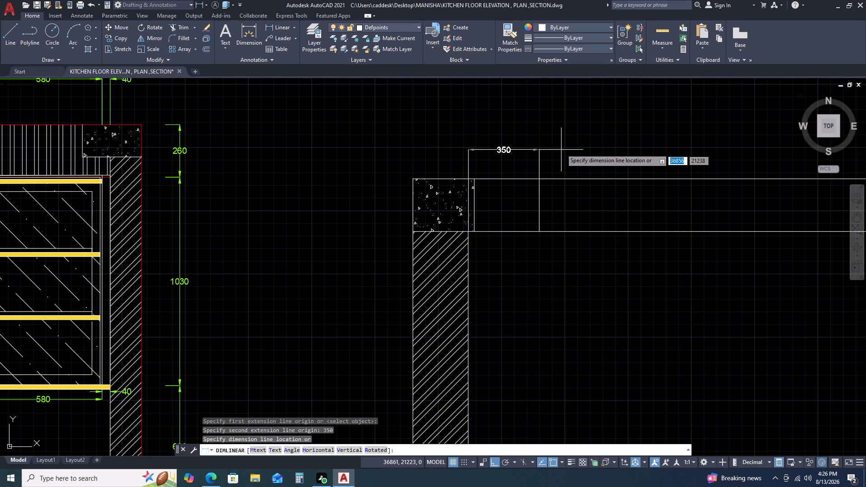
pyautogui.click(561, 148)
pyautogui.press('space')
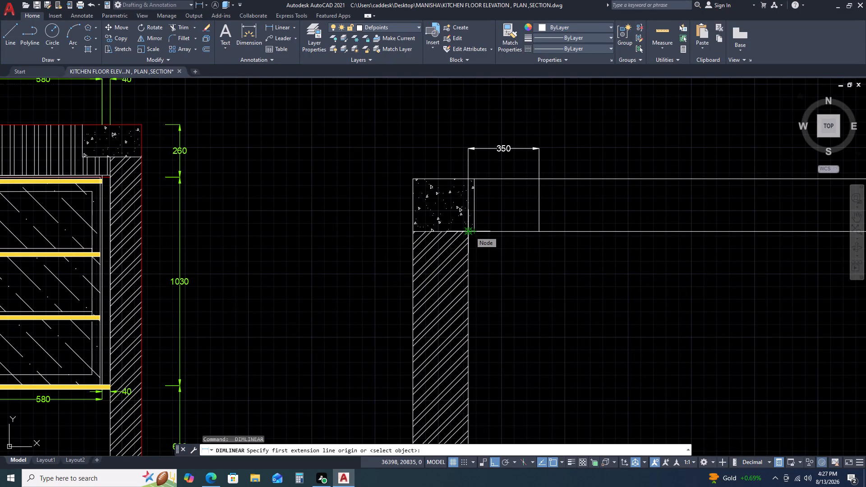
pyautogui.press('Escape')
# Draw a cabinet outline from the 350 dimension's endpoint on the 260 offset line, 1030 down and back to the left wall's inner face.
pyautogui.write('L')
pyautogui.press('space')
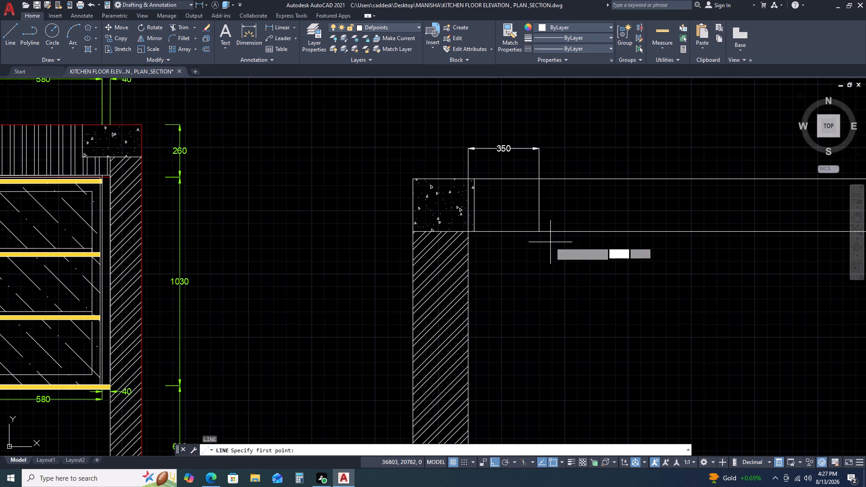
pyautogui.click(541, 233)
pyautogui.scroll(-1, 538, 337)
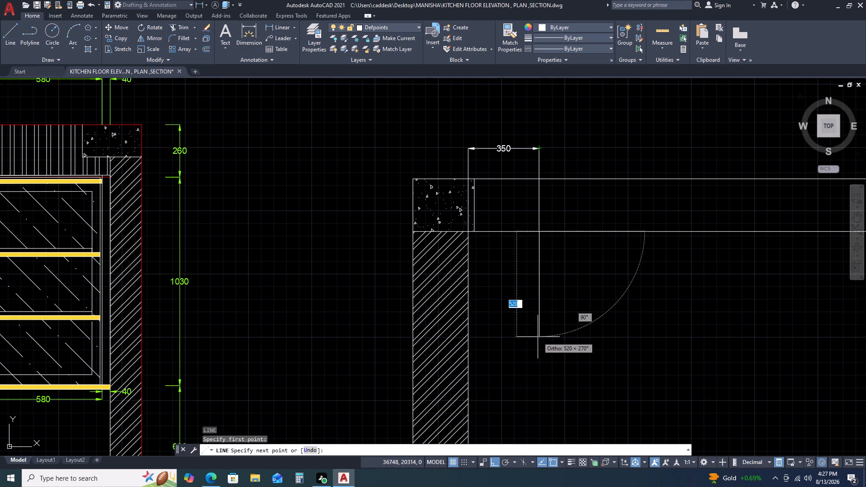
pyautogui.scroll(-1, 538, 337)
pyautogui.moveTo(538, 337); pyautogui.dragTo(514, 250, button='middle')
pyautogui.press('1')
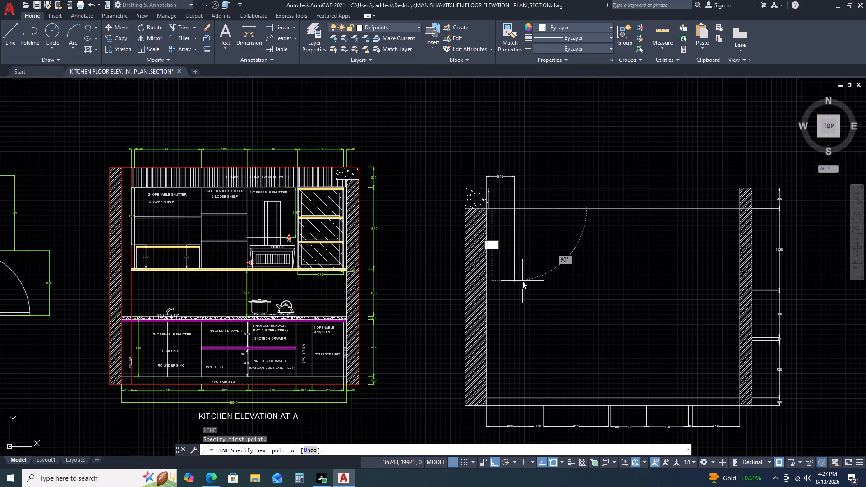
pyautogui.write('030')
pyautogui.press('space')
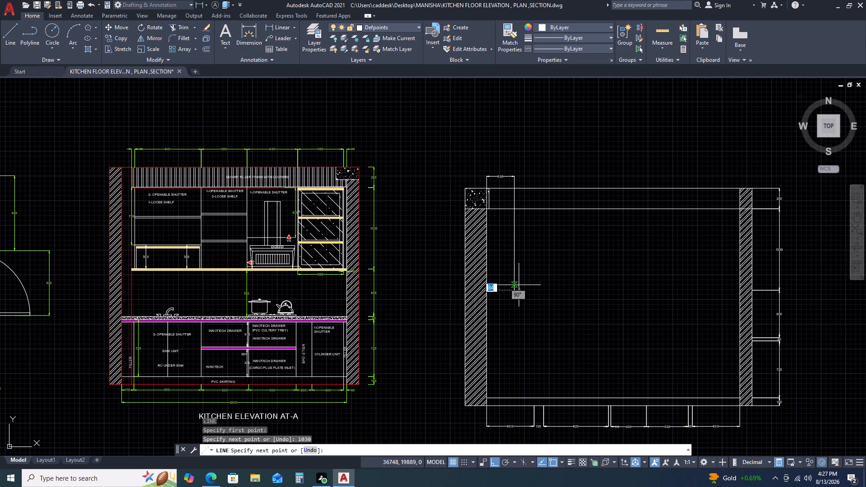
pyautogui.scroll(2, 514, 300)
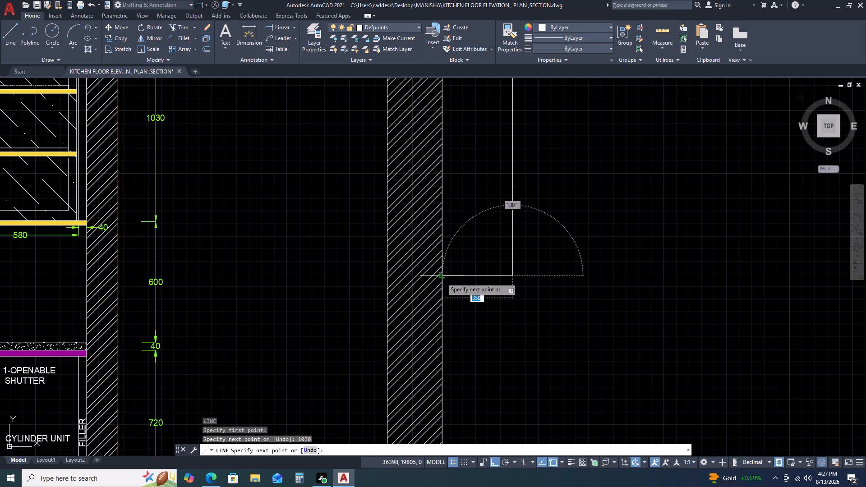